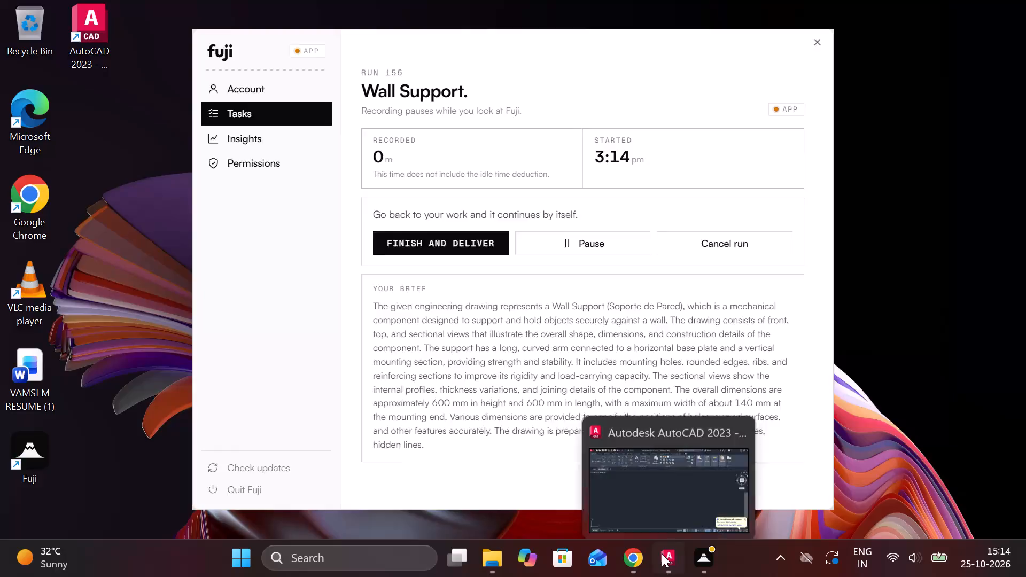
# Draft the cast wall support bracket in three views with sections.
# Switch to the empty AutoCAD drawing and turn on command logging with LOGFILEON.
pyautogui.click(534, 308)
pyautogui.press('Escape')
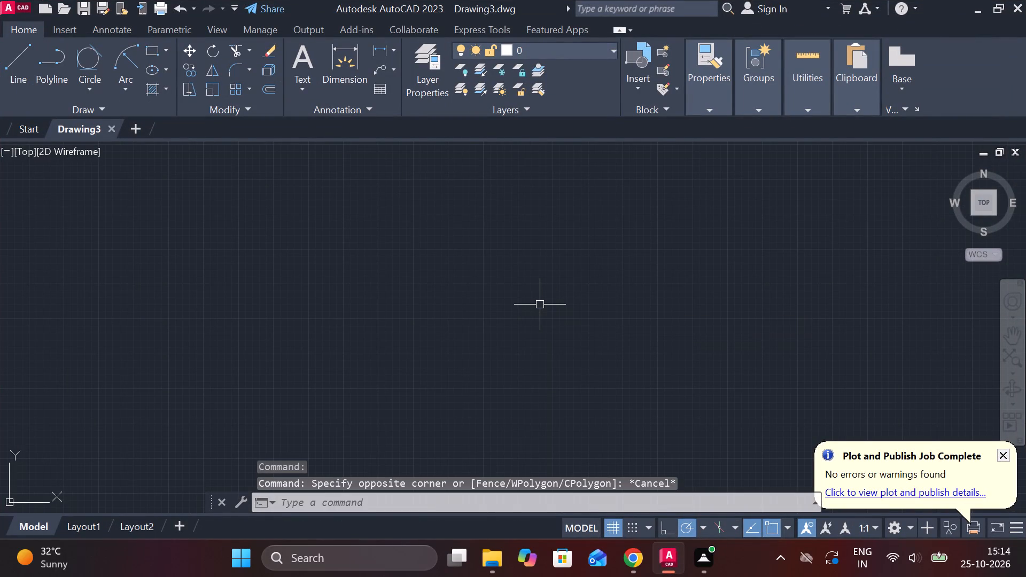
pyautogui.write('LOG')
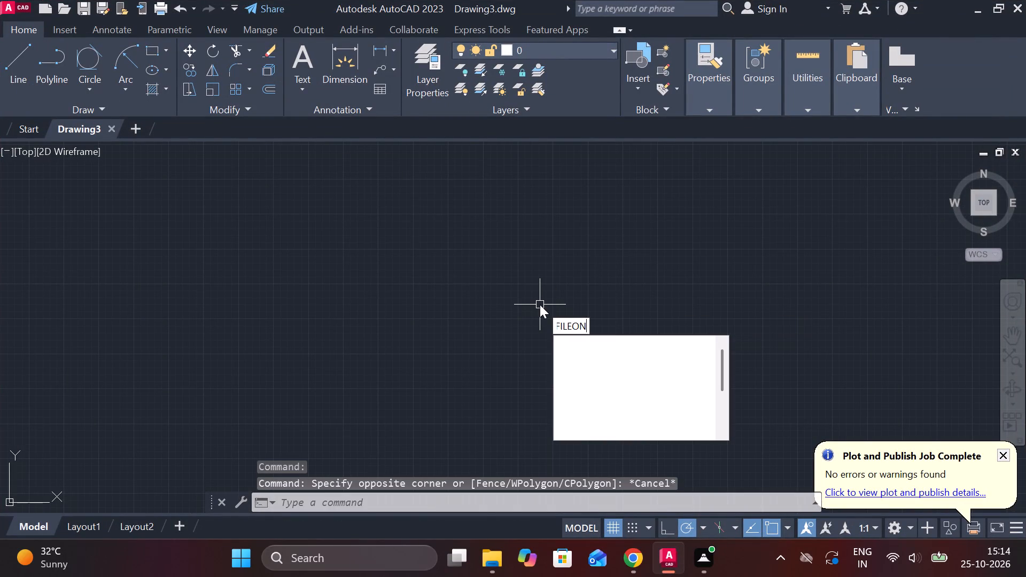
pyautogui.click(621, 348)
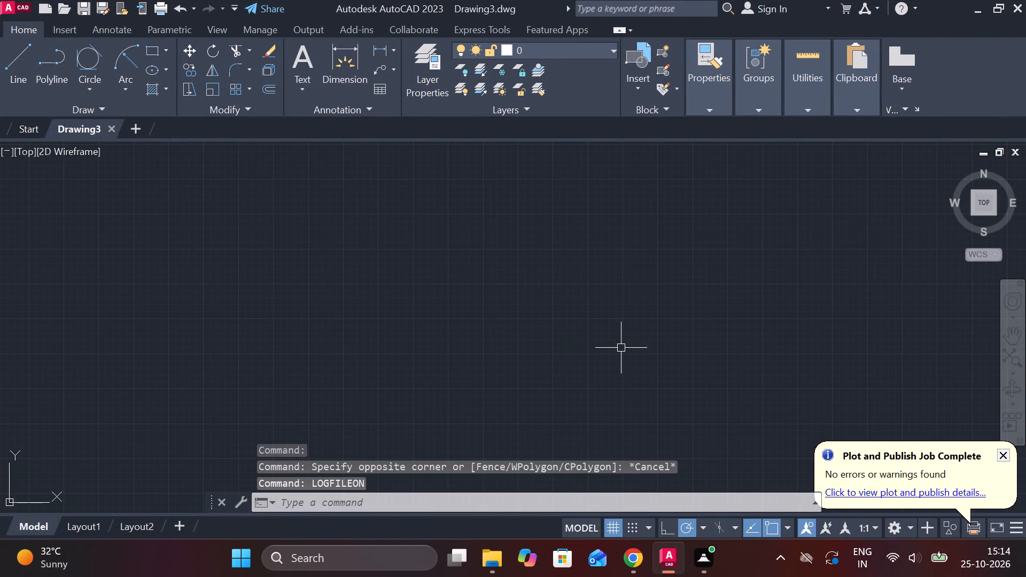
# Set the model space limits from 0,0 to 297,210 and zoom to the extents.
pyautogui.write('LIMITS')
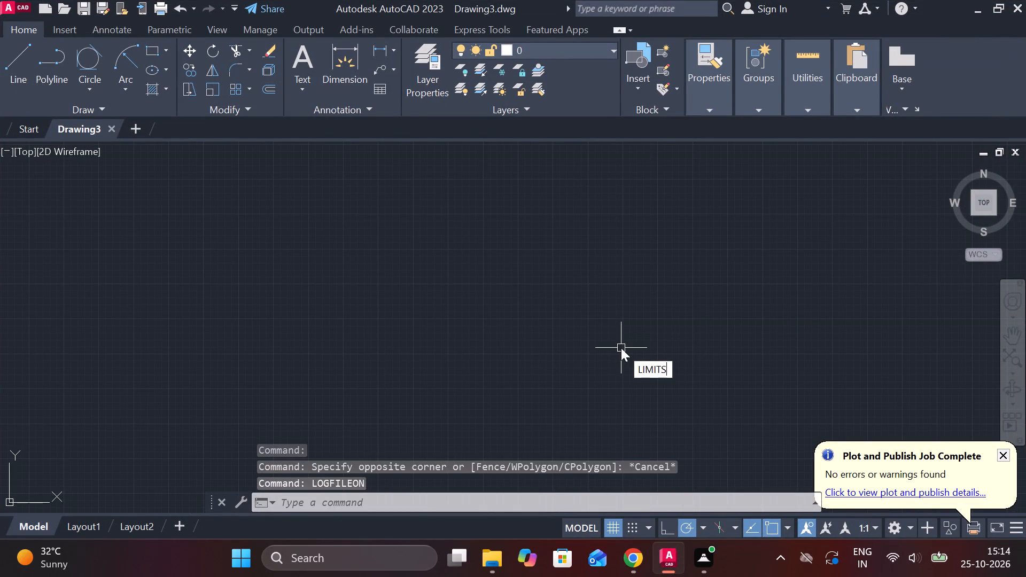
pyautogui.press('Return')
pyautogui.press('0')
pyautogui.write(',0')
pyautogui.press('Return')
pyautogui.write('297,210')
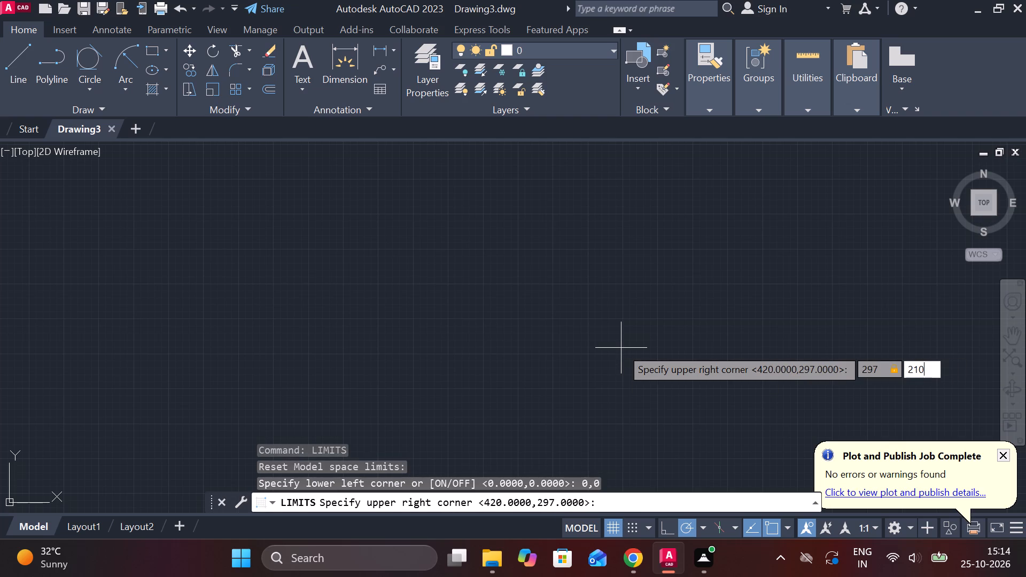
pyautogui.press('Return')
pyautogui.press('z')
pyautogui.press('Return')
pyautogui.press('e')
pyautogui.press('Return')
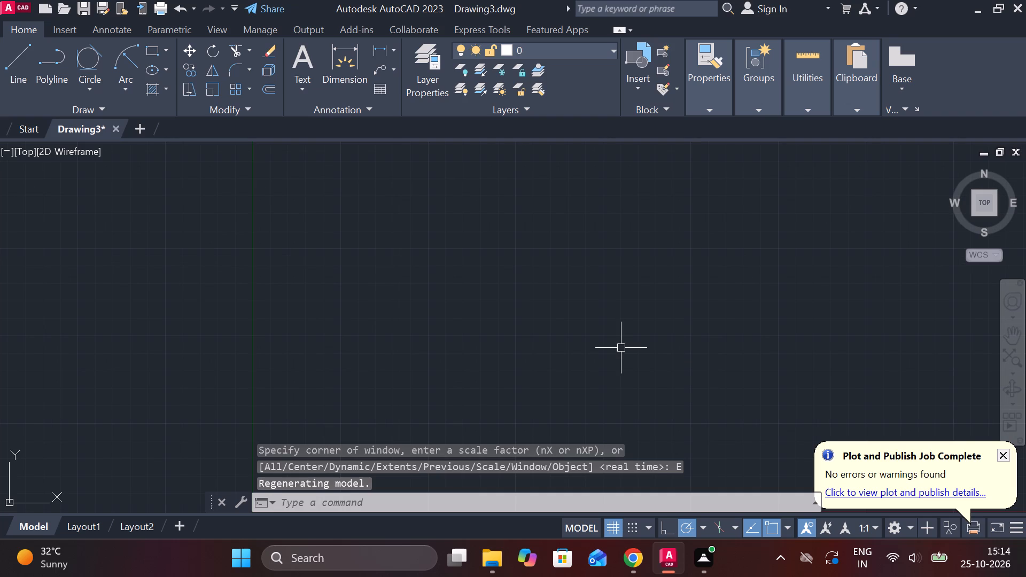
# Draw a circle of diameter 22 in the empty model space, above and to the right of the origin.
pyautogui.moveTo(615, 342); pyautogui.dragTo(493, 330, button='middle')
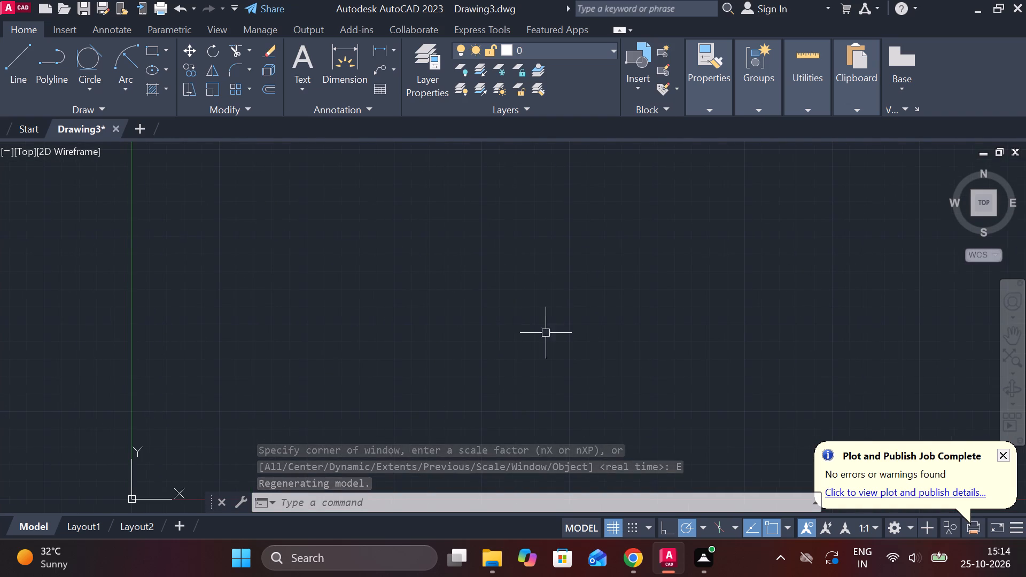
pyautogui.moveTo(482, 333); pyautogui.dragTo(410, 357, button='middle')
pyautogui.scroll(1, 472, 334)
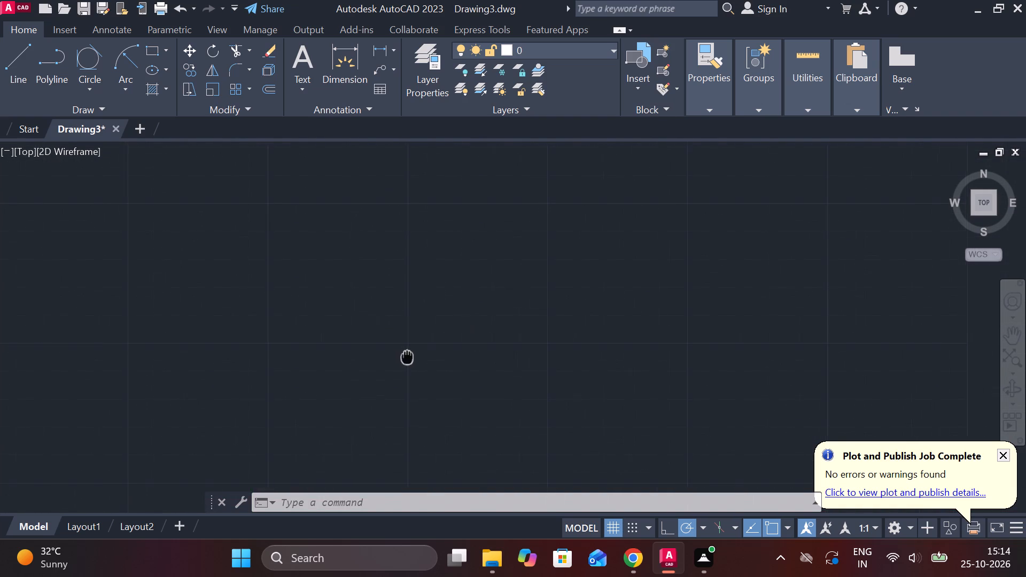
pyautogui.moveTo(410, 357); pyautogui.dragTo(409, 357, button='middle')
pyautogui.write('C')
pyautogui.press('space')
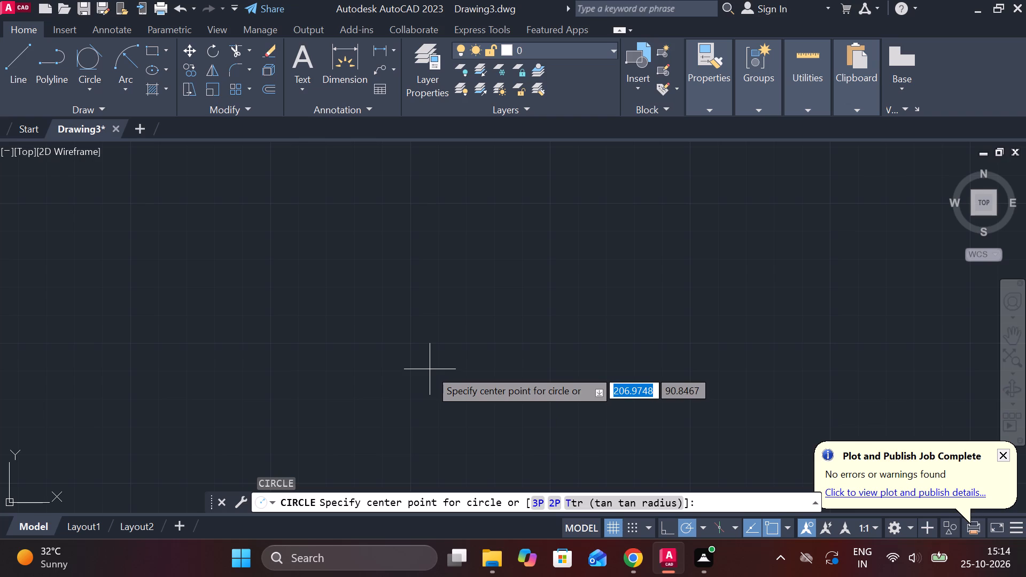
pyautogui.click(430, 369)
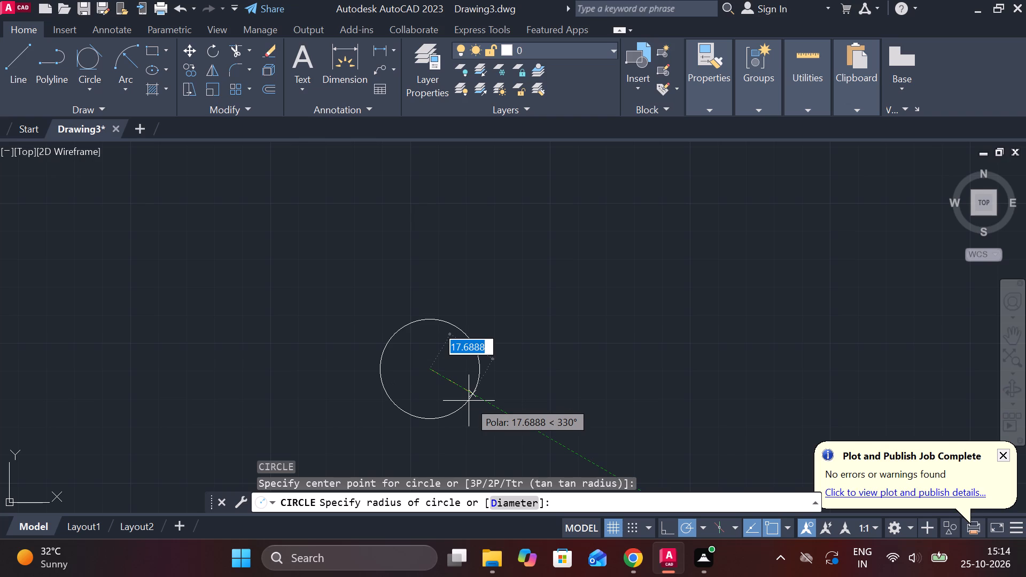
pyautogui.scroll(-2, 469, 401)
pyautogui.write('D 22')
pyautogui.press('Return')
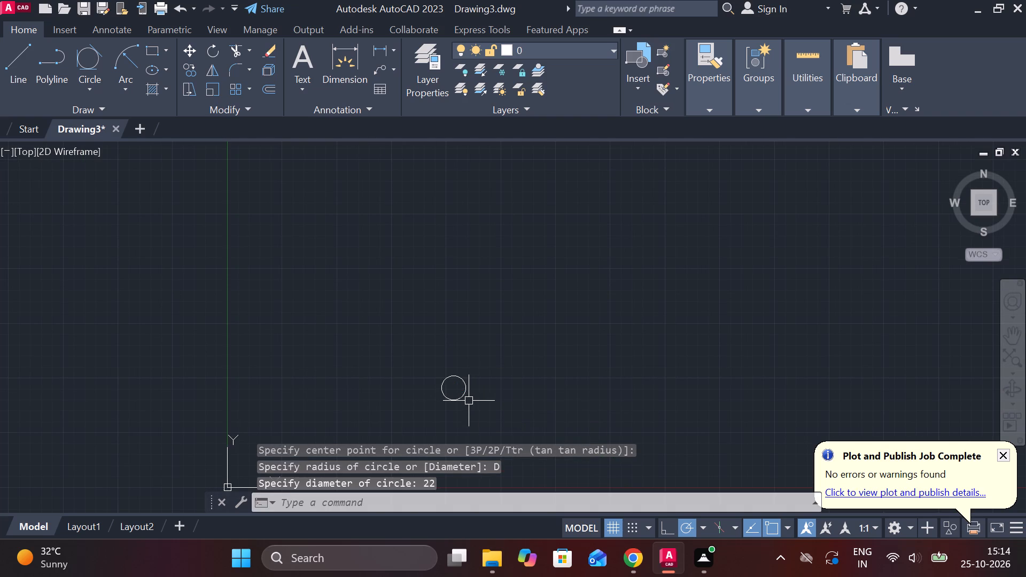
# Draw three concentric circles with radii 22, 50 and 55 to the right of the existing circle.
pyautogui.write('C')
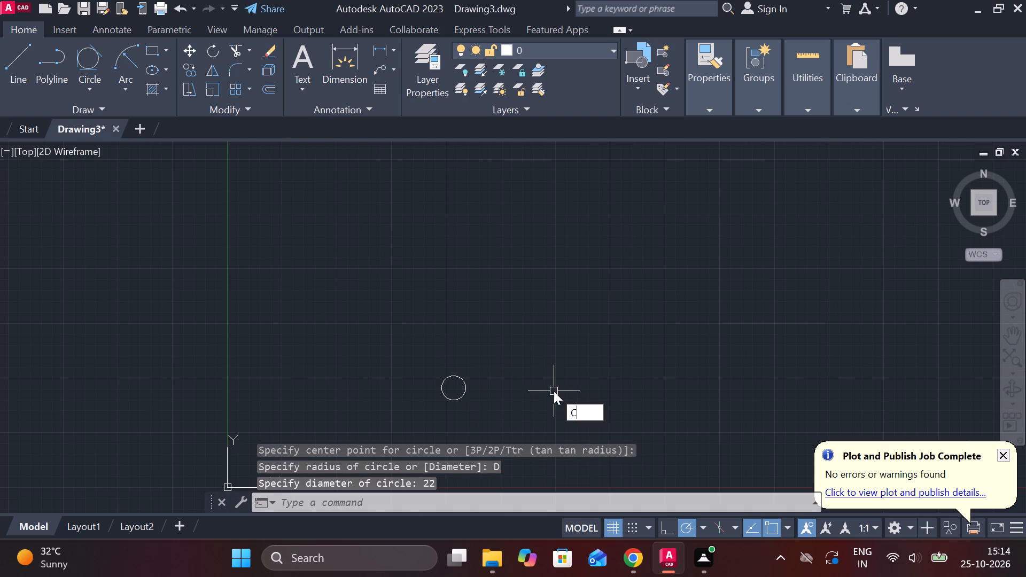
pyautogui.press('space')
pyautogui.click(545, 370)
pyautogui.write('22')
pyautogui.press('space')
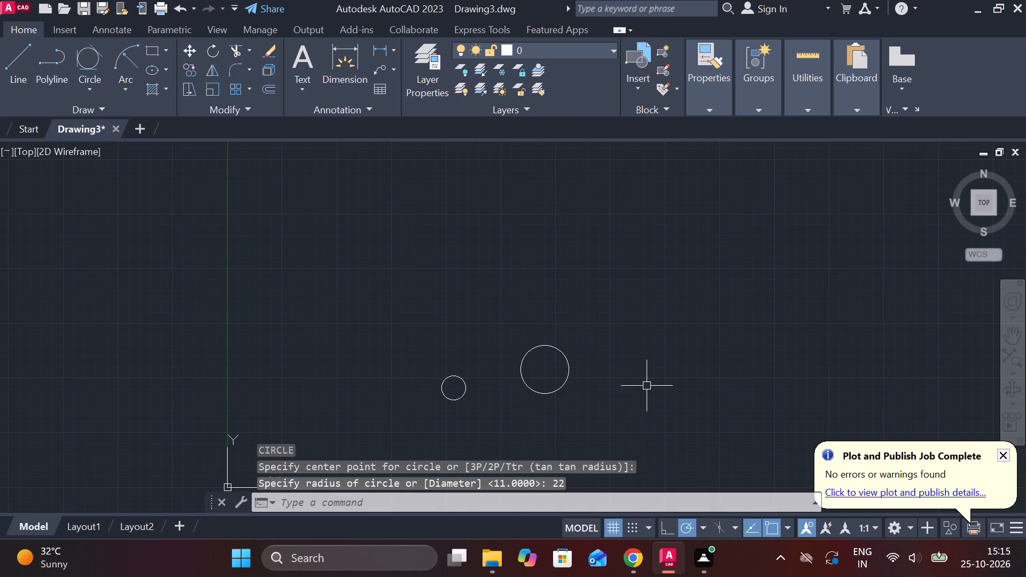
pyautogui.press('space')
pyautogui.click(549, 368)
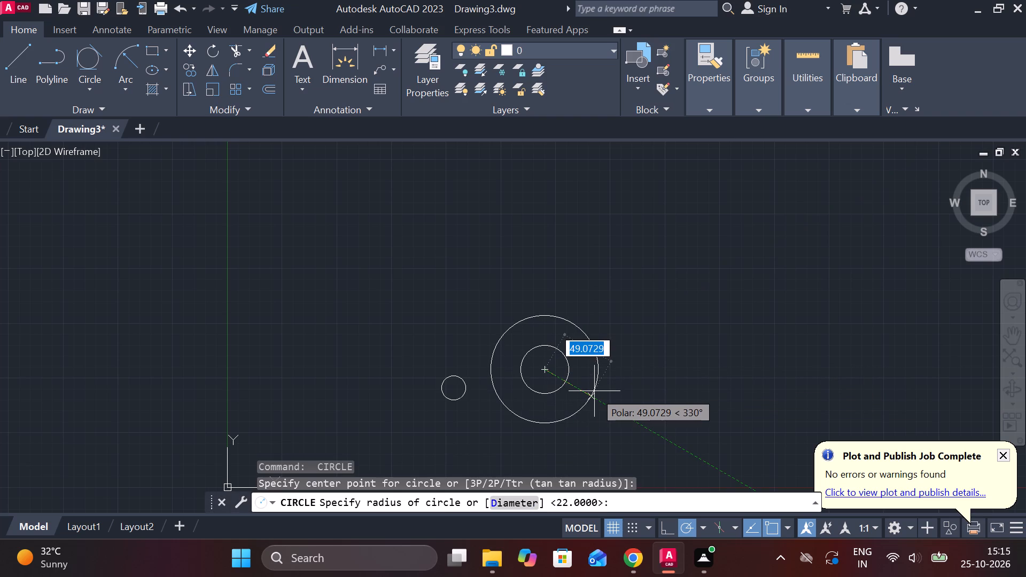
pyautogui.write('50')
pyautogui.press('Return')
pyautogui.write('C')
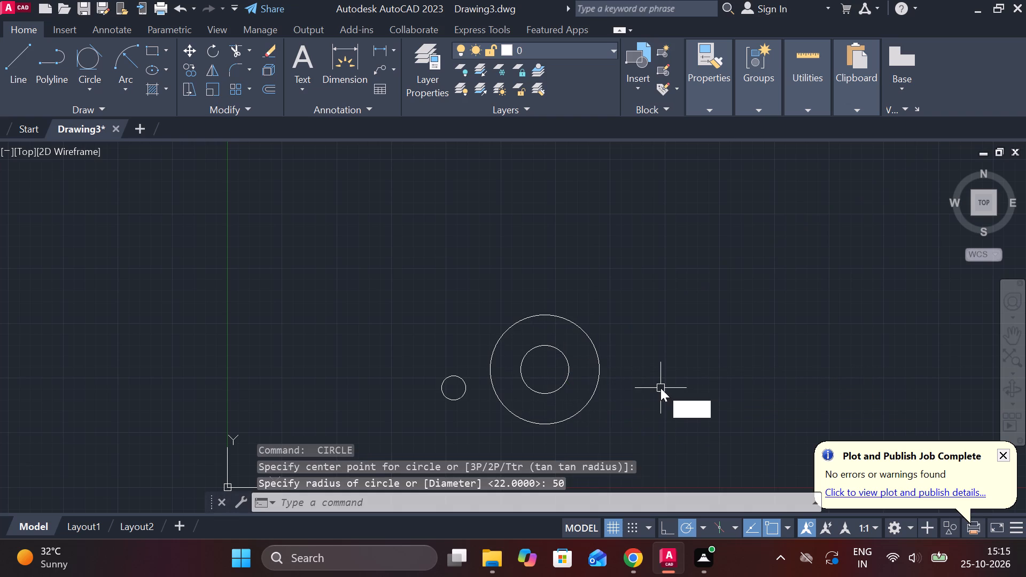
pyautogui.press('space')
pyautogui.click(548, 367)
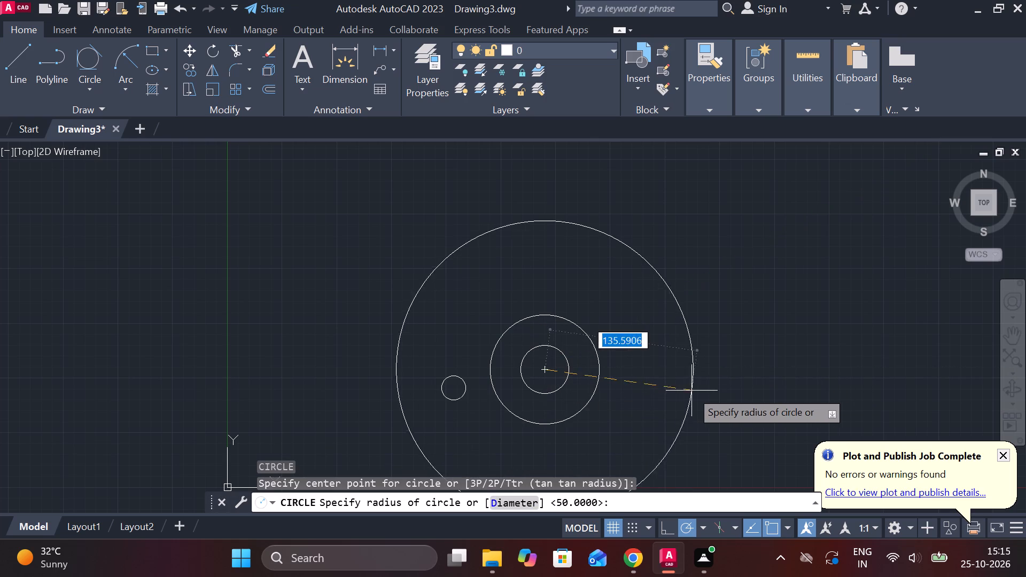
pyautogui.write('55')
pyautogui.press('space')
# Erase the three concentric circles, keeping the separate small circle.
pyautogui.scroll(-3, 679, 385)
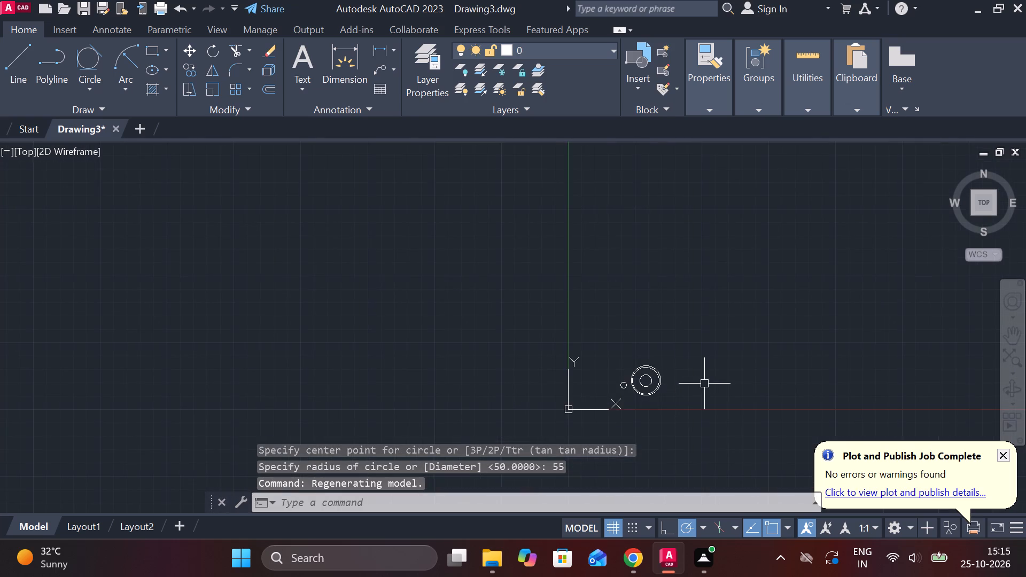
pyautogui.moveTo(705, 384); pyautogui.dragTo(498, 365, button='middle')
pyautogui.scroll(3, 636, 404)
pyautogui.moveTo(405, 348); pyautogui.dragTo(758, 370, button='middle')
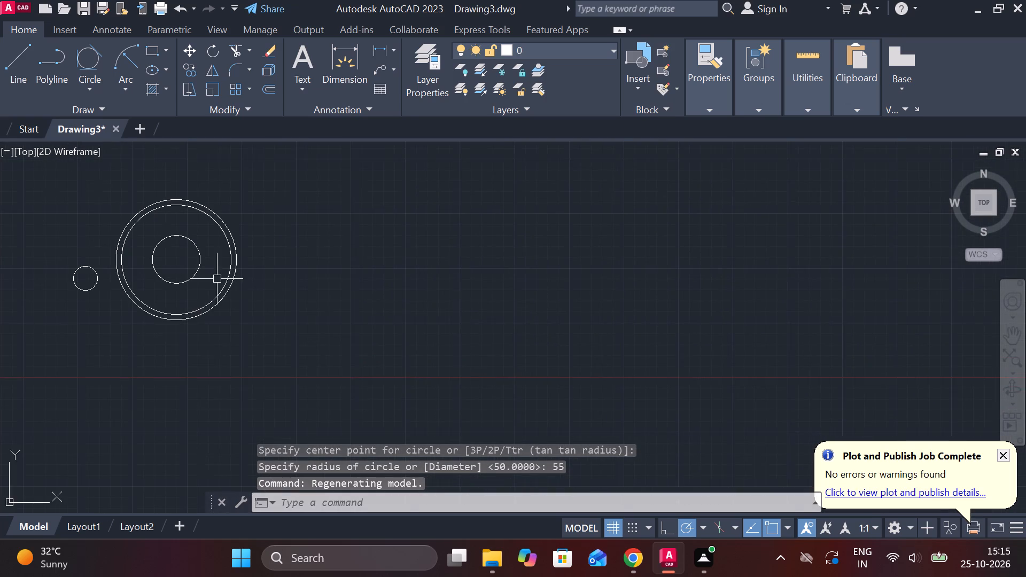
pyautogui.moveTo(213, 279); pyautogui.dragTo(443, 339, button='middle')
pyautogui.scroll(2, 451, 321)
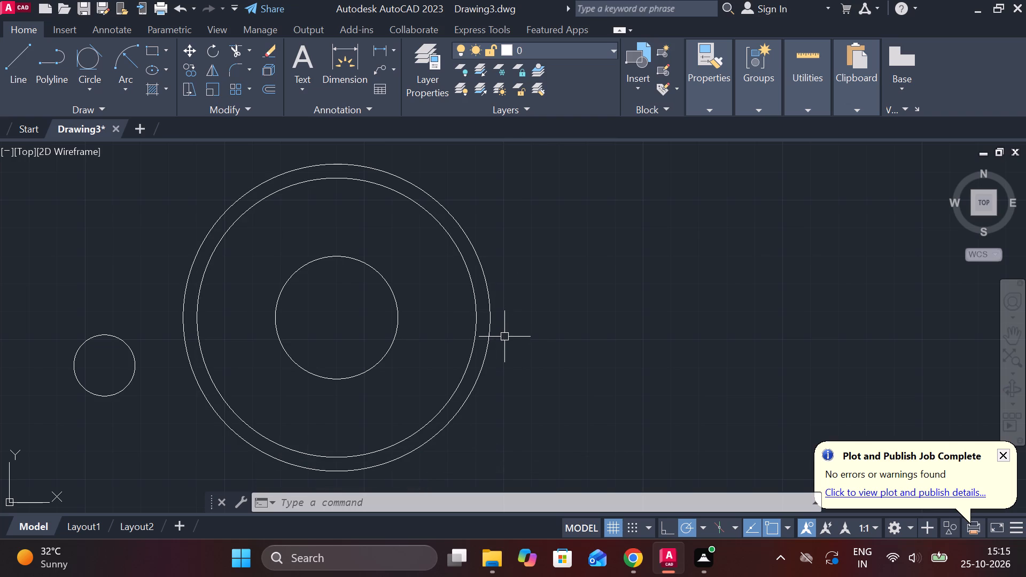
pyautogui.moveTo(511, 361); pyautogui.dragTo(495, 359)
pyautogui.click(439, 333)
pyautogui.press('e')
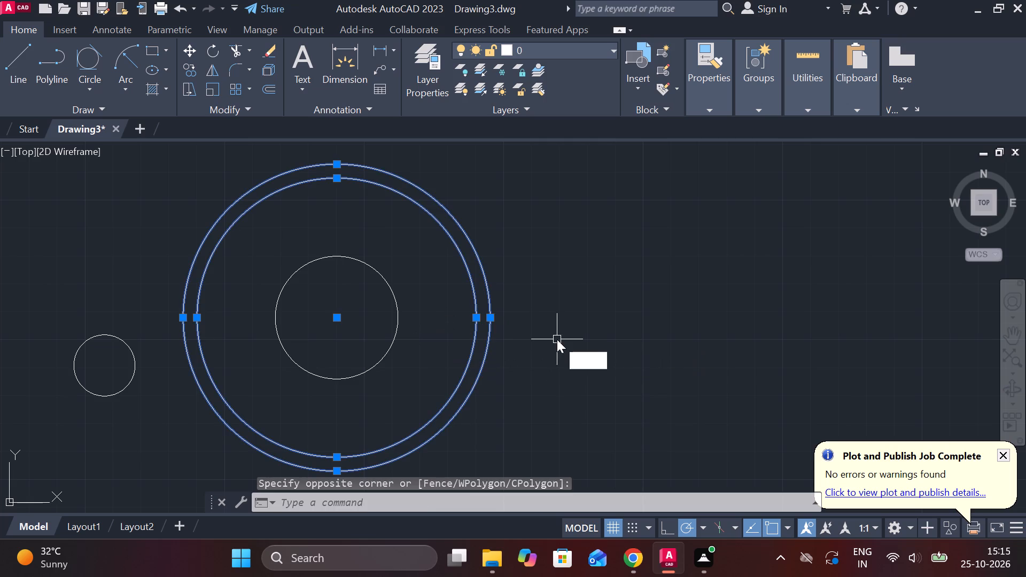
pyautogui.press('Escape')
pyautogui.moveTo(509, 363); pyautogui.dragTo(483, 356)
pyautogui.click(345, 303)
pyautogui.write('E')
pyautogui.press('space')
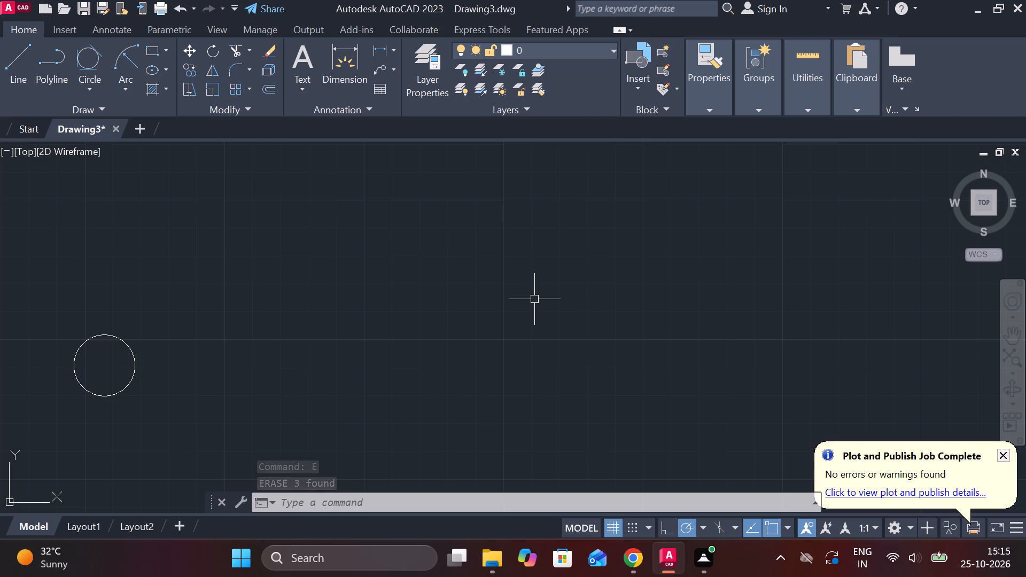
# Draw two concentric circles with diameters 22 and 50 to the right of the separate small circle.
pyautogui.write('C')
pyautogui.press('space')
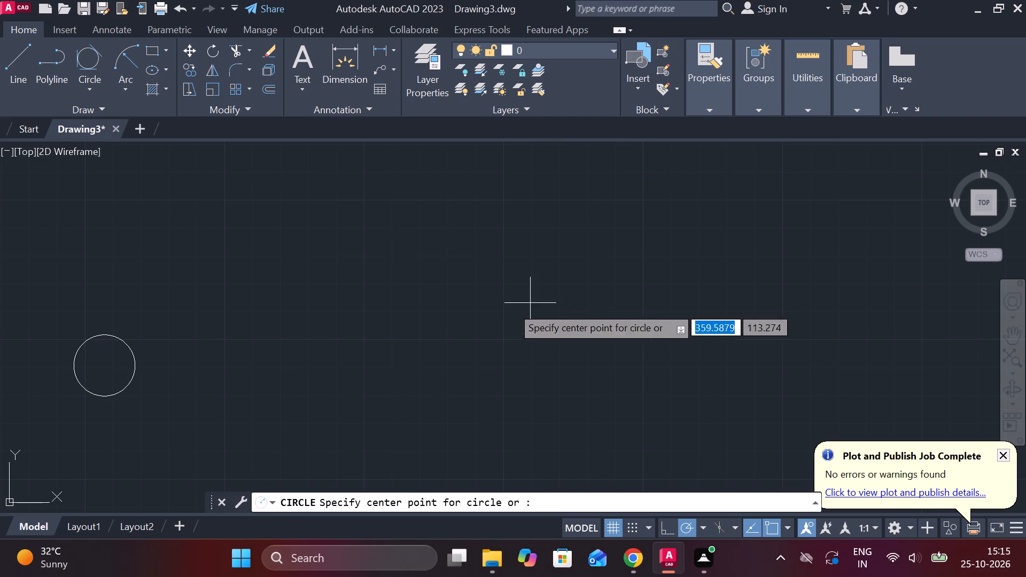
pyautogui.click(496, 318)
pyautogui.write('D 22')
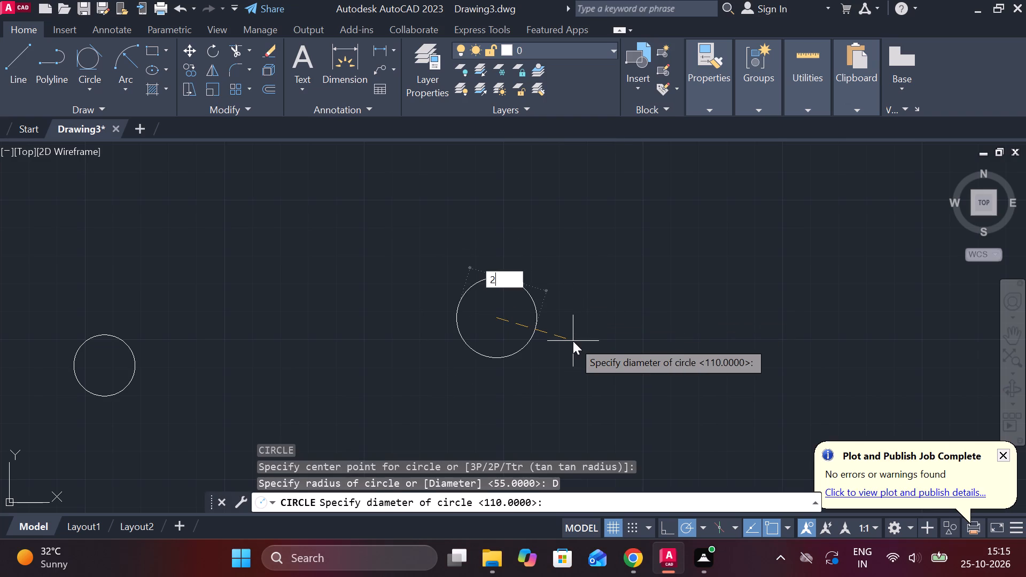
pyautogui.press('space')
pyautogui.press('c')
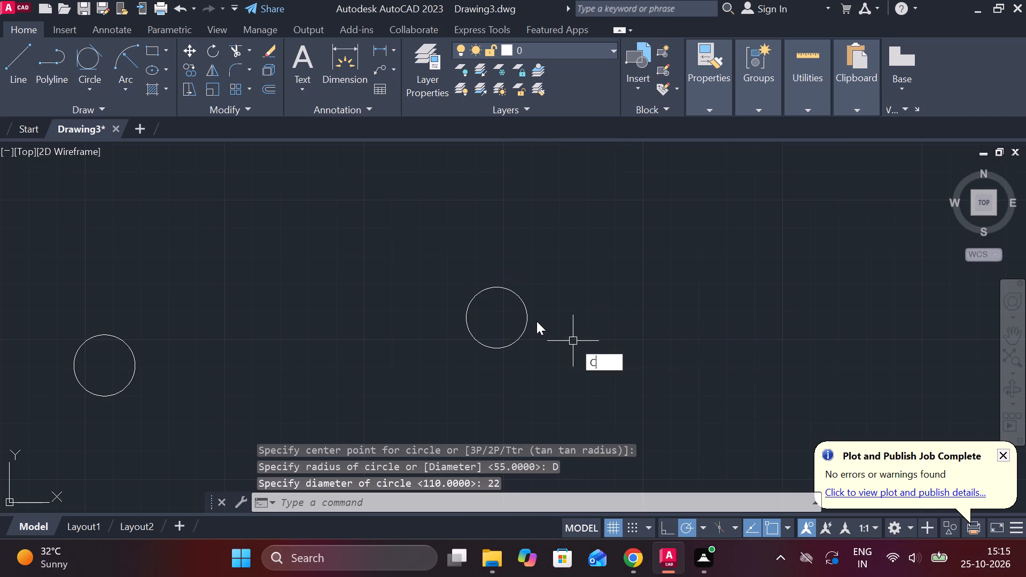
pyautogui.press('space')
pyautogui.click(494, 319)
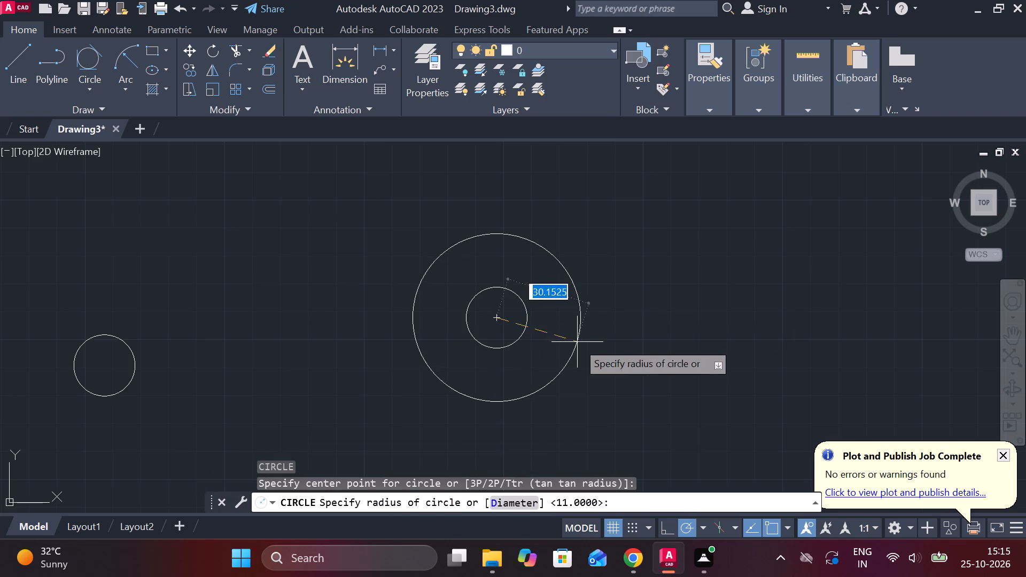
pyautogui.write('D 50')
pyautogui.press('Return')
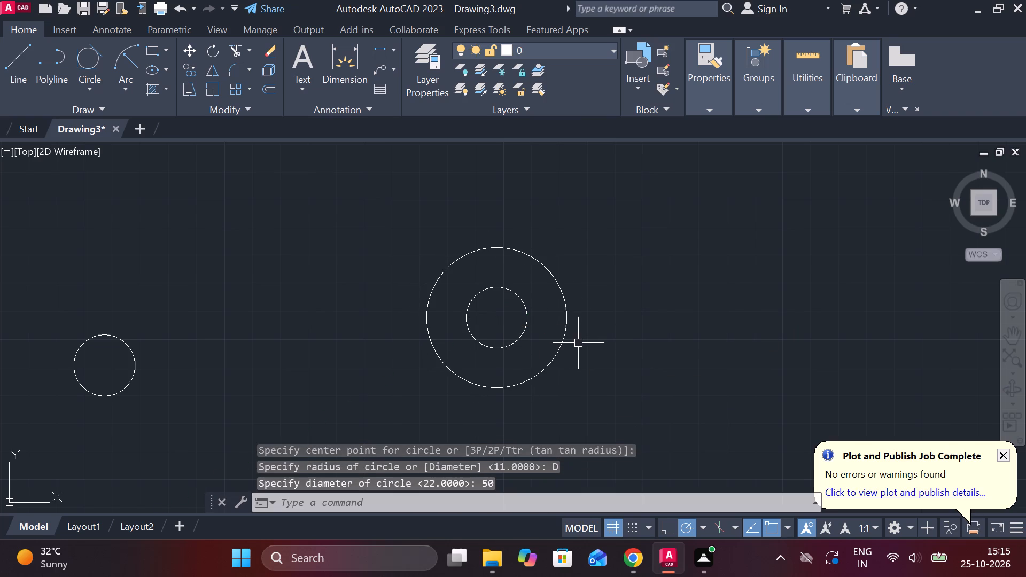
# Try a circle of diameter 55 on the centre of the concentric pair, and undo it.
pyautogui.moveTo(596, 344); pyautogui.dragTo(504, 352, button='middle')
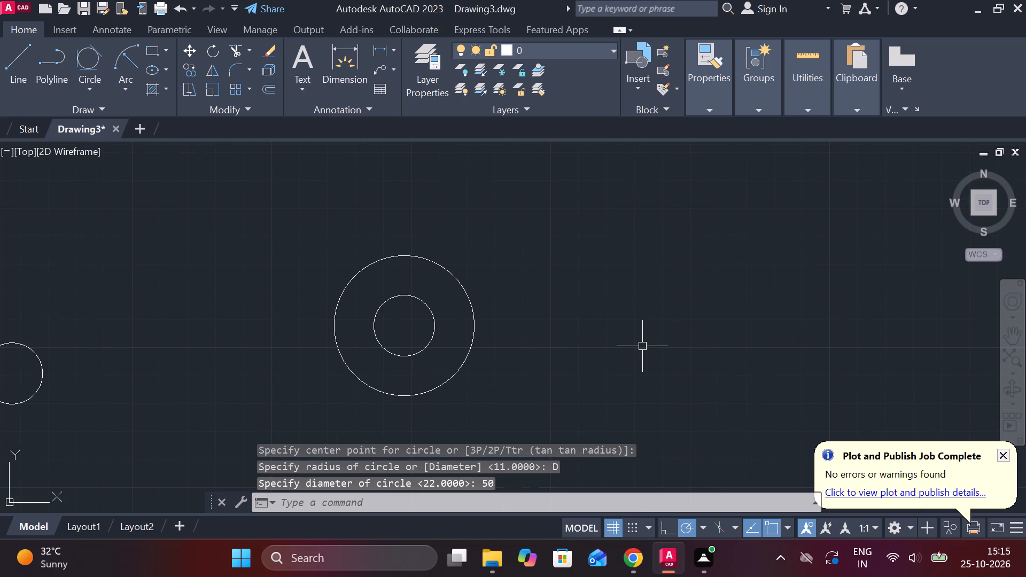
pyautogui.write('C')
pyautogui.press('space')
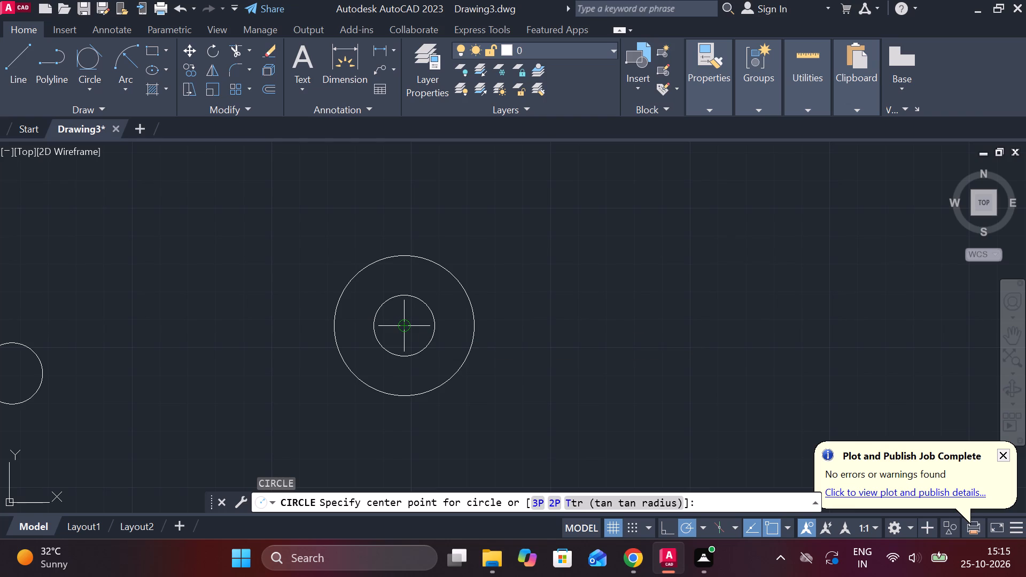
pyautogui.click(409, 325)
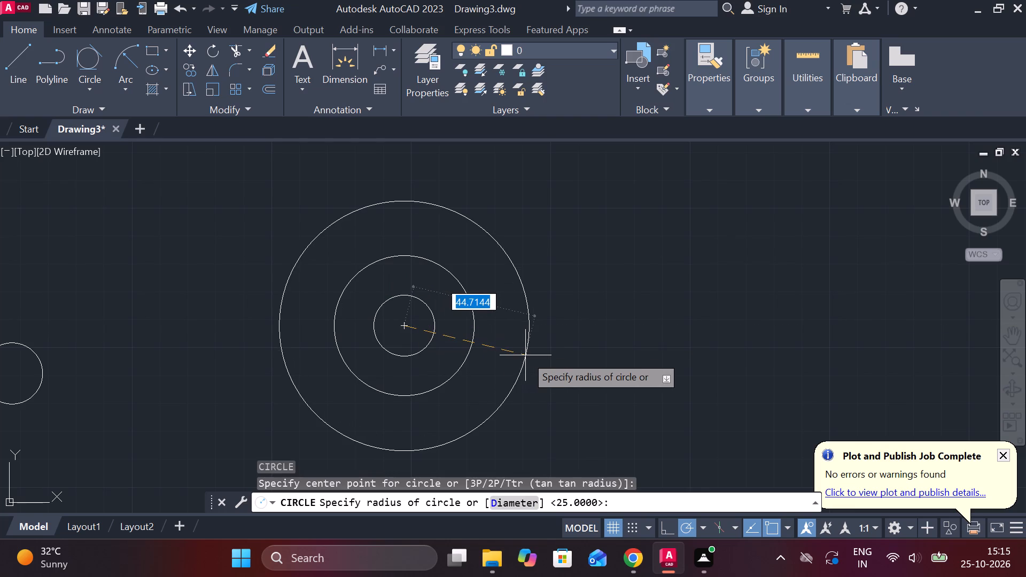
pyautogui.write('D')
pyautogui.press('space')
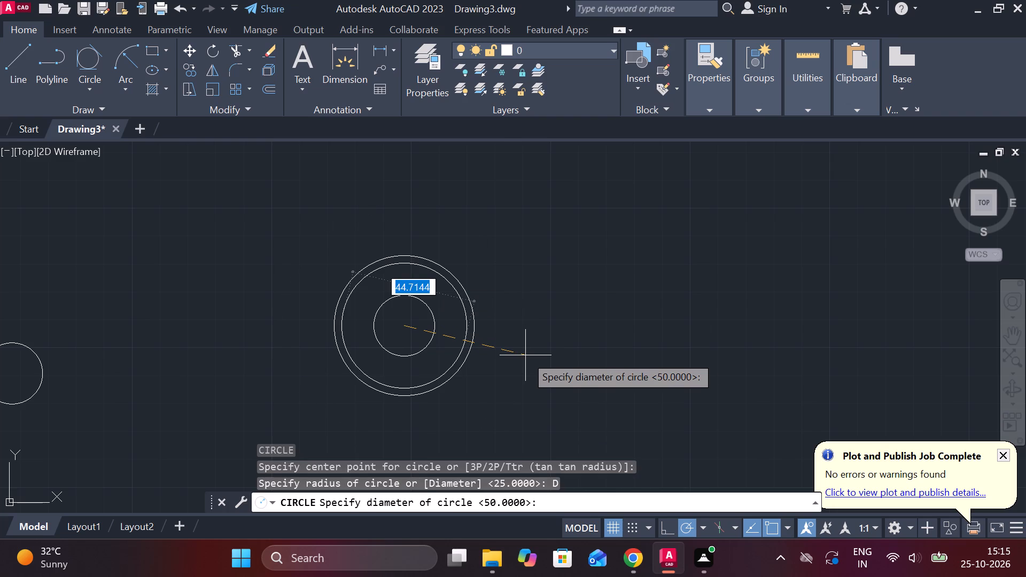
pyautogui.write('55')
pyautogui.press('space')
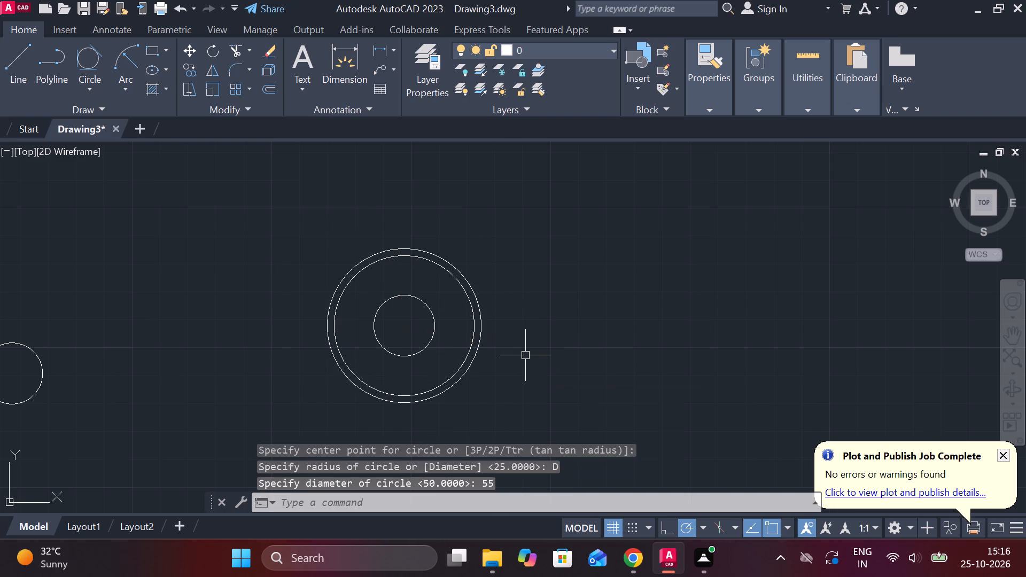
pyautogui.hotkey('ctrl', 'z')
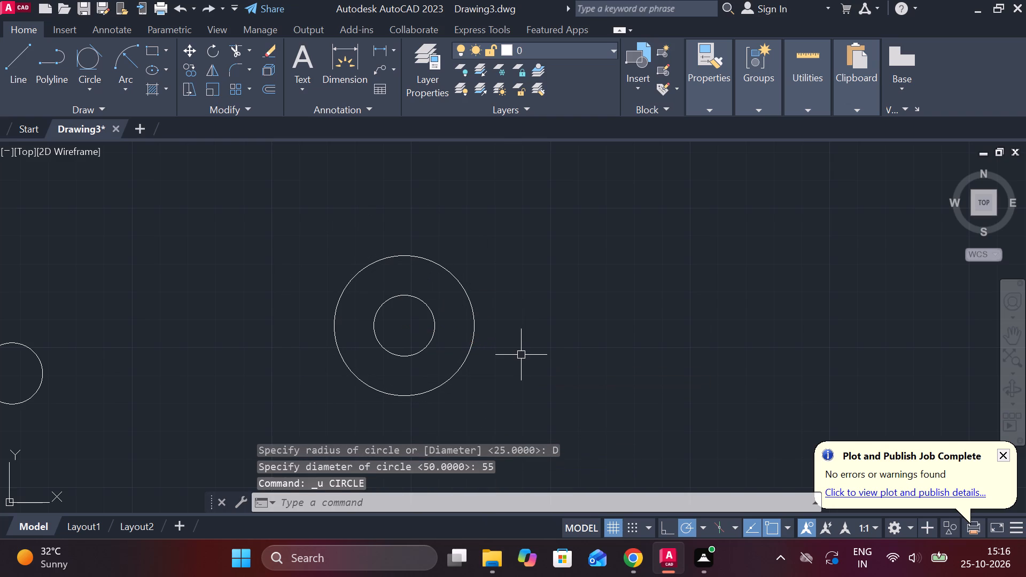
# Draw a circle of radius 55 on the common centre of the two concentric circles.
pyautogui.write('C')
pyautogui.press('space')
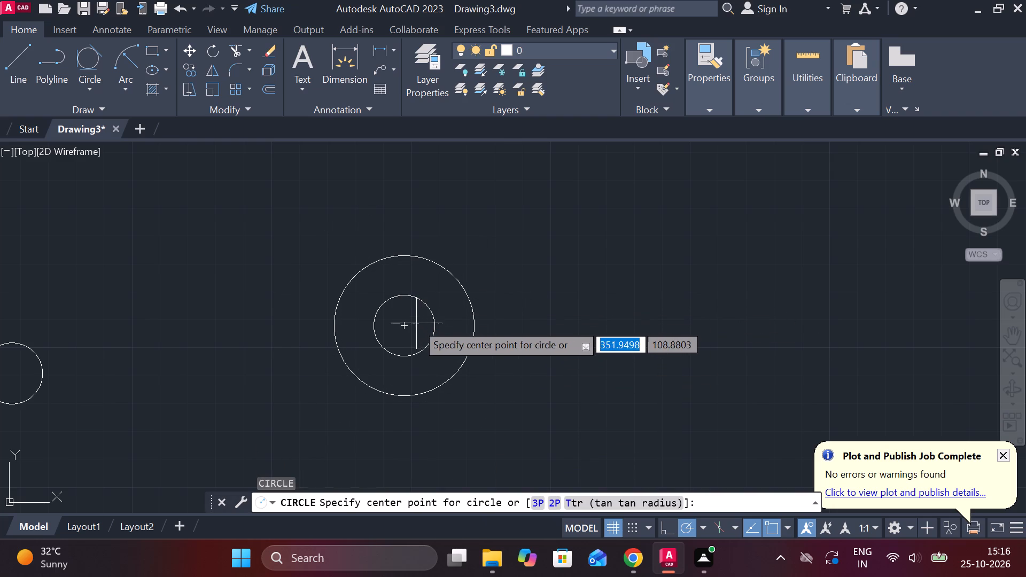
pyautogui.click(404, 326)
pyautogui.write('55')
pyautogui.press('Return')
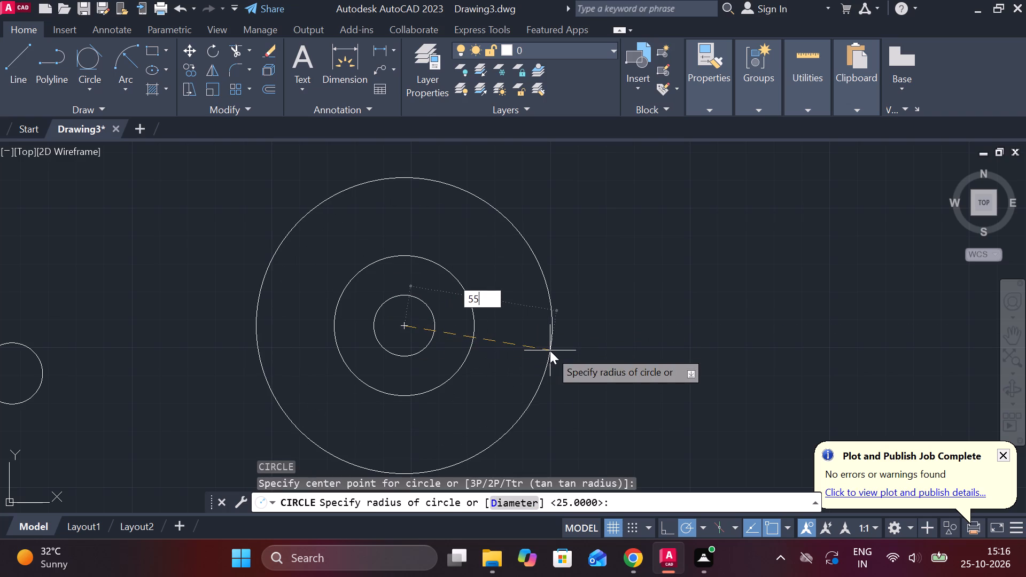
pyautogui.scroll(-3, 590, 340)
pyautogui.moveTo(623, 337); pyautogui.dragTo(467, 337, button='middle')
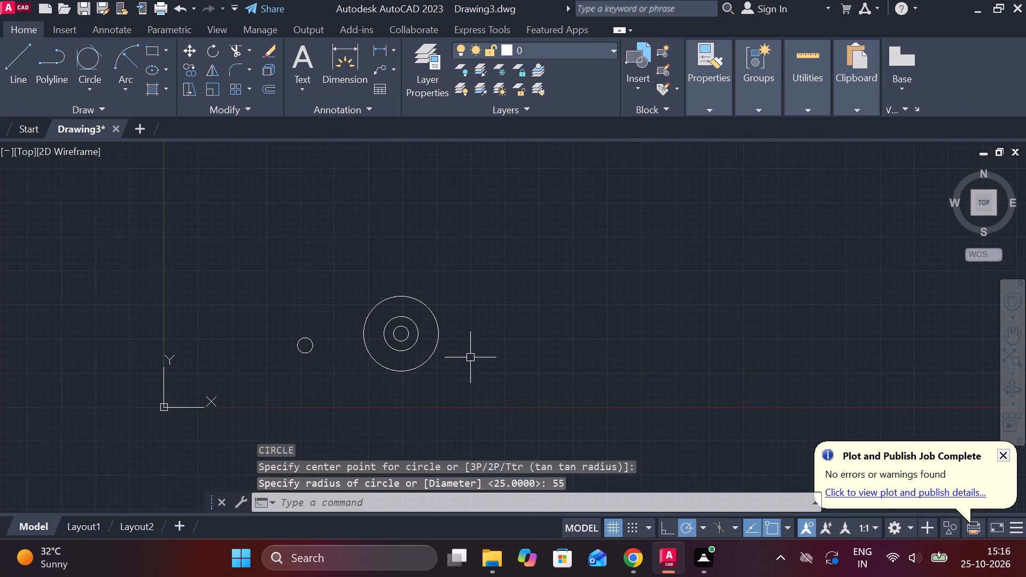
# Erase the separate small circle beside the three concentric circles.
pyautogui.moveTo(341, 355); pyautogui.dragTo(315, 340)
pyautogui.click(269, 317)
pyautogui.write('E')
pyautogui.press('space')
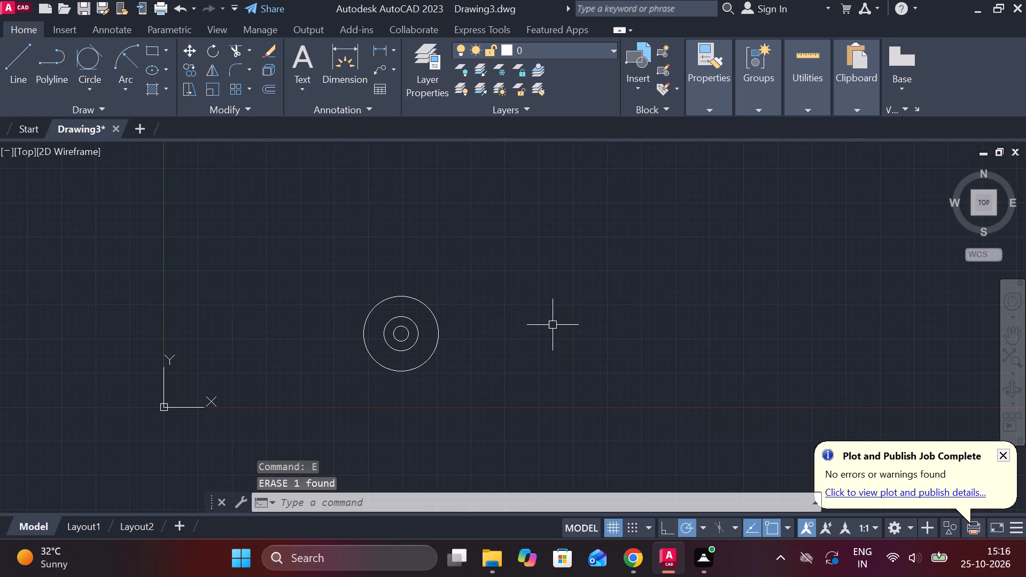
# Draw a horizontal line 600 long to the right from the centre of the concentric circles.
pyautogui.press('l')
pyautogui.press('Return')
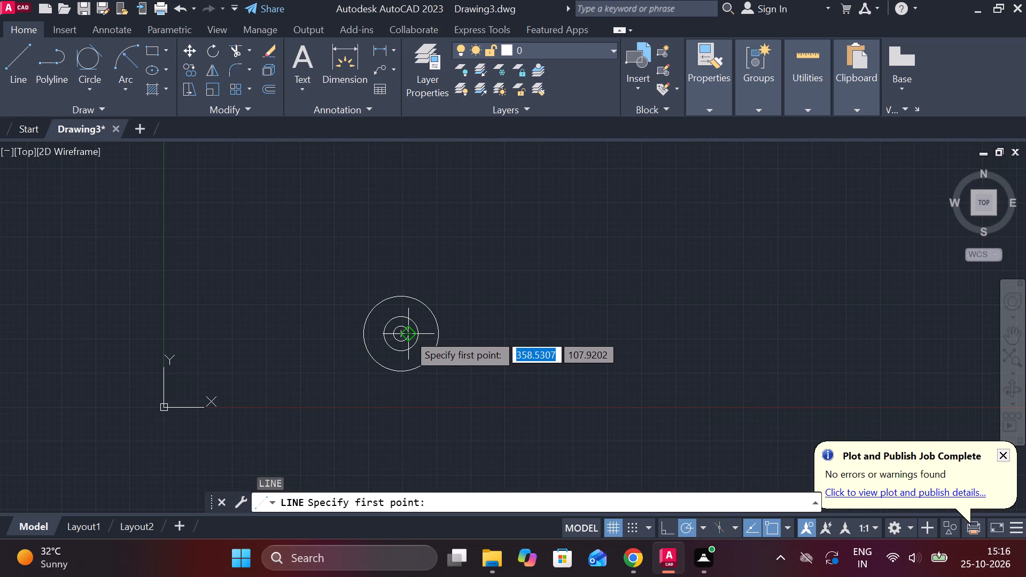
pyautogui.scroll(1, 403, 332)
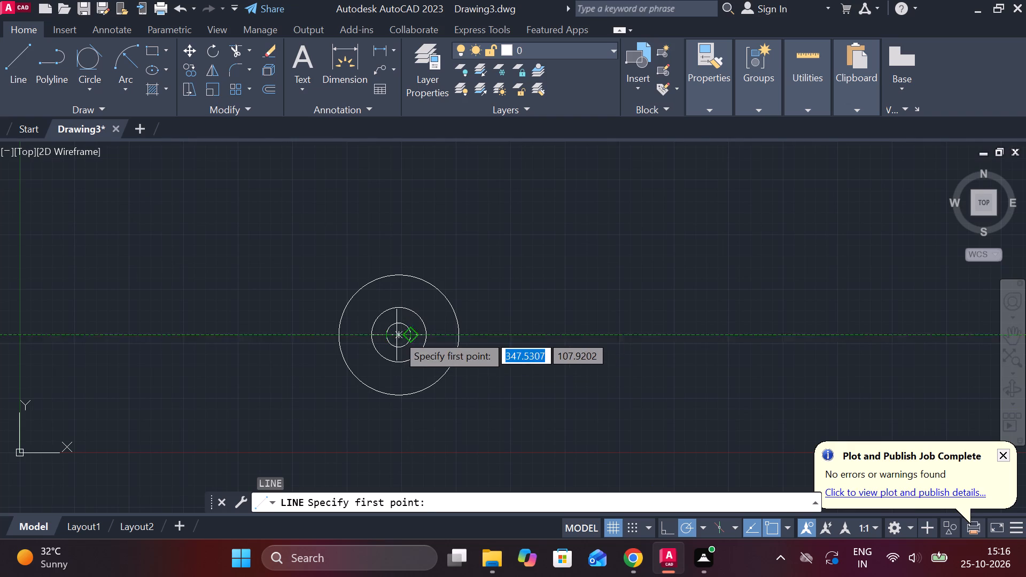
pyautogui.click(397, 334)
pyautogui.moveTo(683, 326); pyautogui.dragTo(434, 302, button='middle')
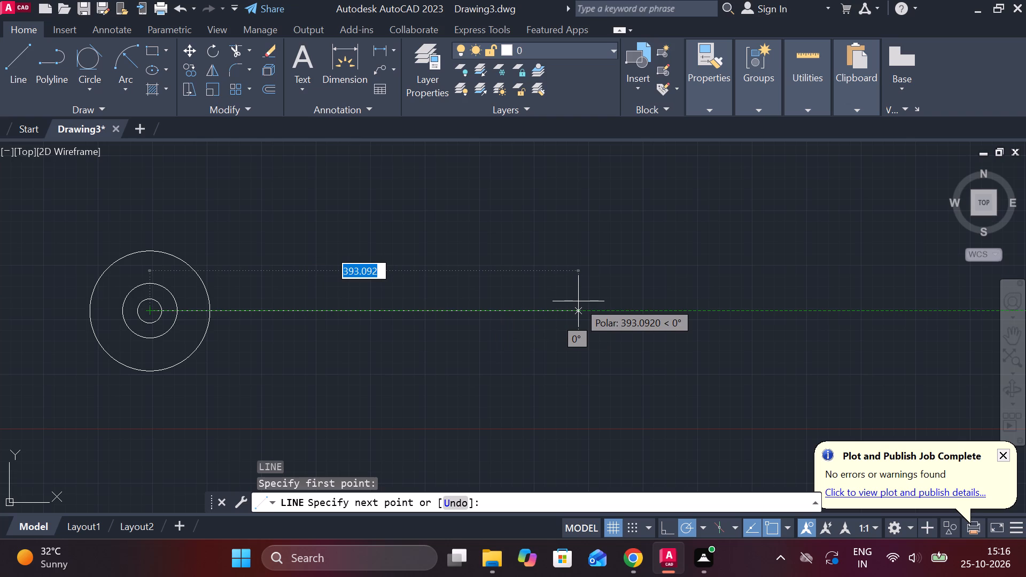
pyautogui.write('66')
pyautogui.press('0')
pyautogui.press('BackSpace')
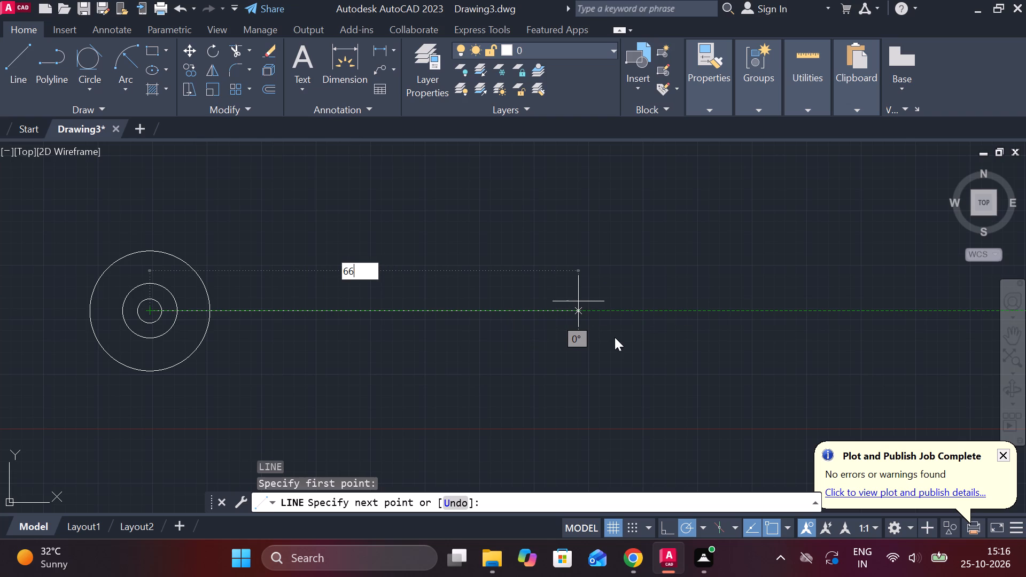
pyautogui.press('BackSpace')
pyautogui.write('00')
pyautogui.press('Return')
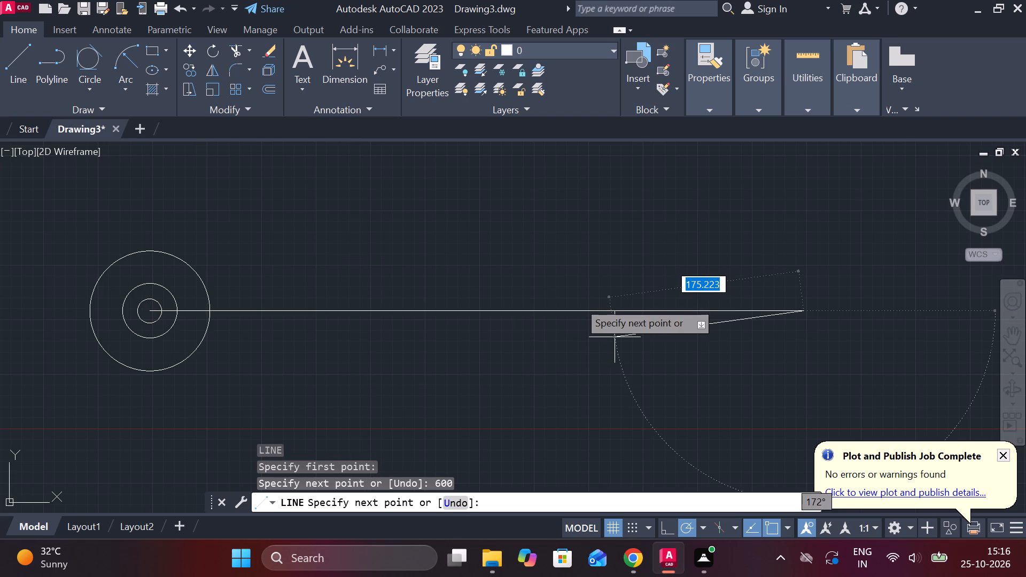
pyautogui.moveTo(688, 247); pyautogui.dragTo(510, 239, button='middle')
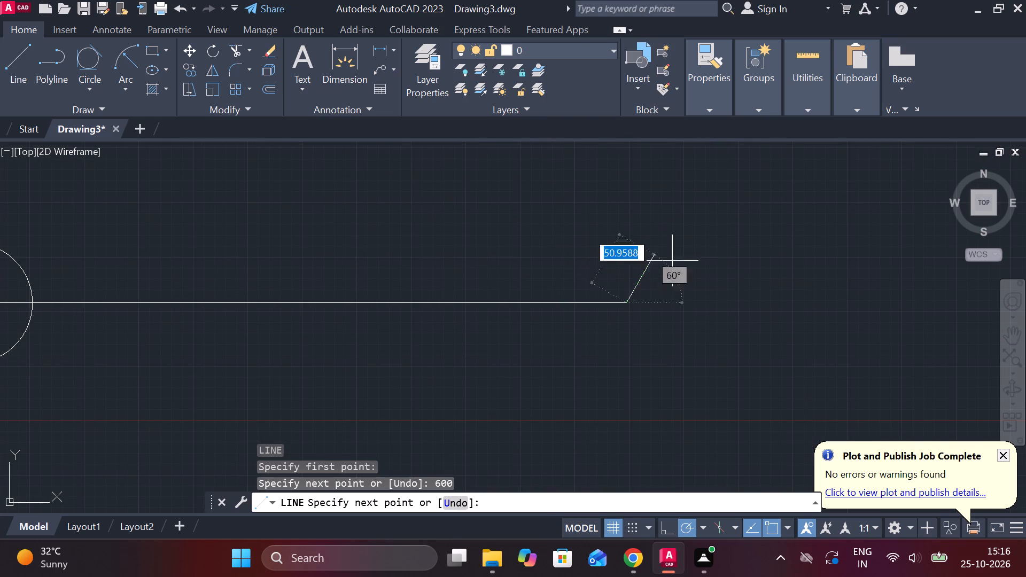
pyautogui.press('Escape')
# Draw a vertical line 70 long upward from the right end of the horizontal line.
pyautogui.moveTo(686, 265); pyautogui.dragTo(553, 262, button='middle')
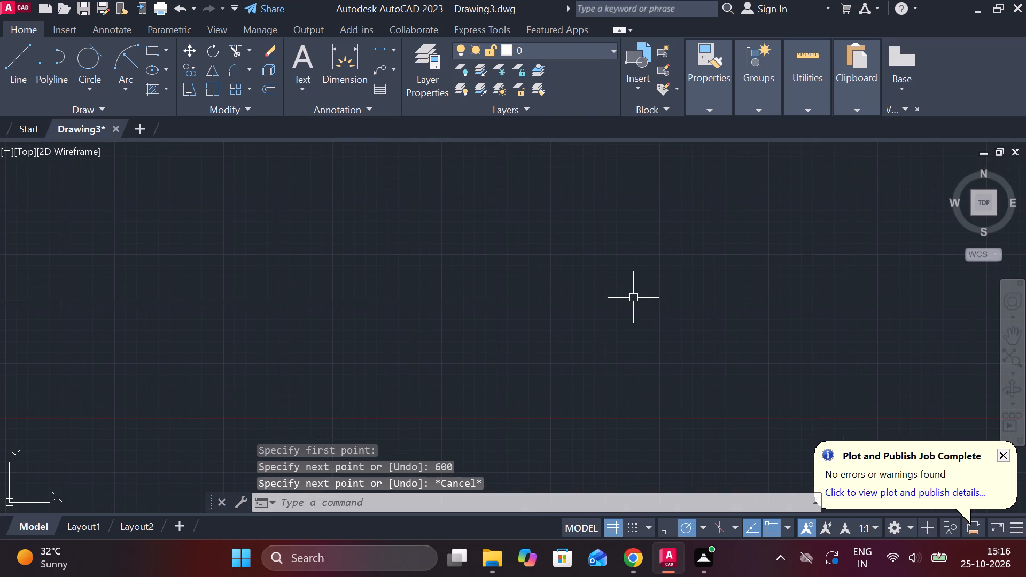
pyautogui.press('l')
pyautogui.press('Return')
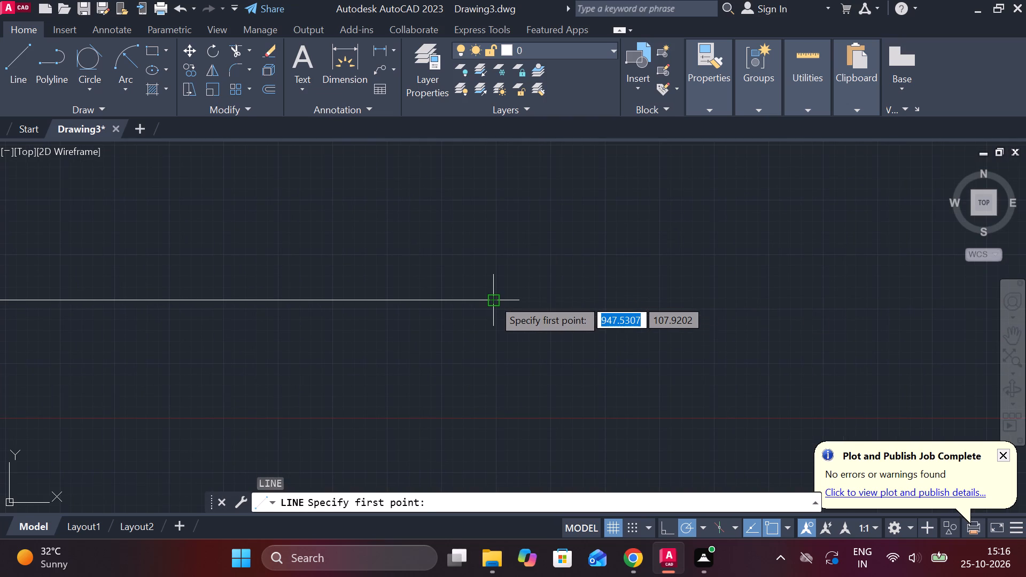
pyautogui.click(493, 299)
pyautogui.write('14')
pyautogui.press('BackSpace')
pyautogui.press('BackSpace')
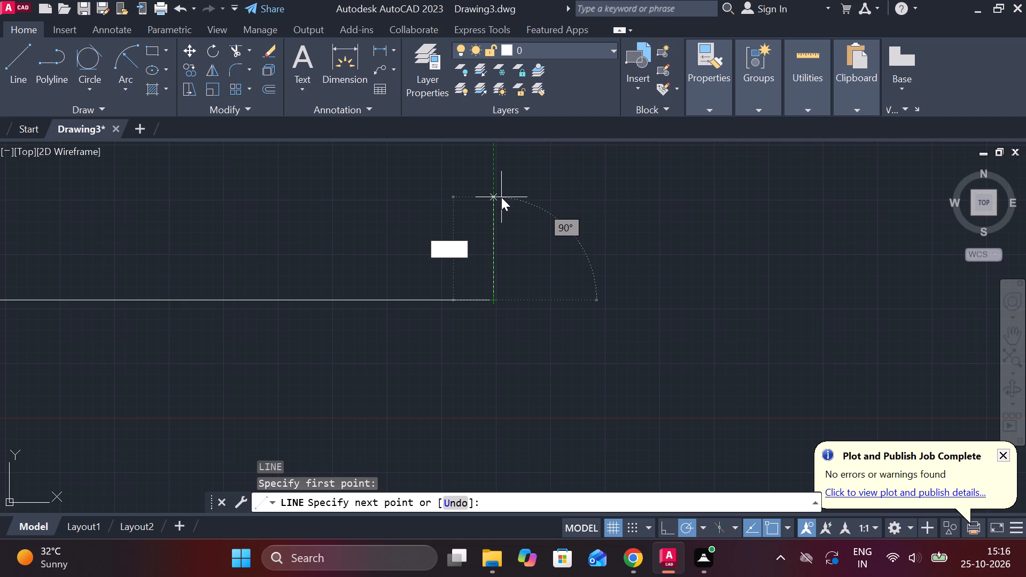
pyautogui.write('70')
pyautogui.press('Return')
pyautogui.press('Escape')
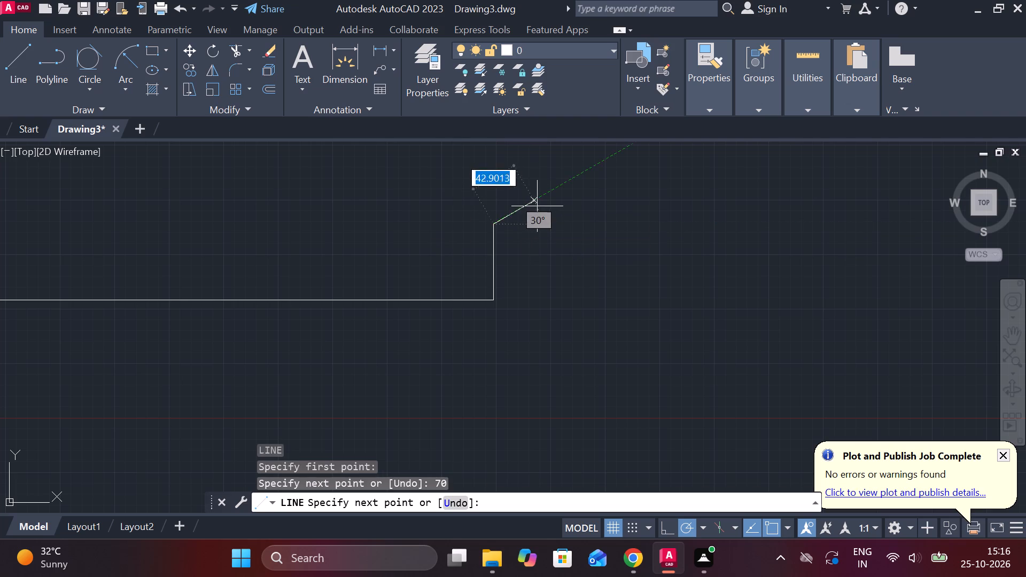
# Draw two concentric circles with diameters 22 and 50 centred on the upper end of the vertical line.
pyautogui.scroll(2, 535, 212)
pyautogui.write('C')
pyautogui.press('space')
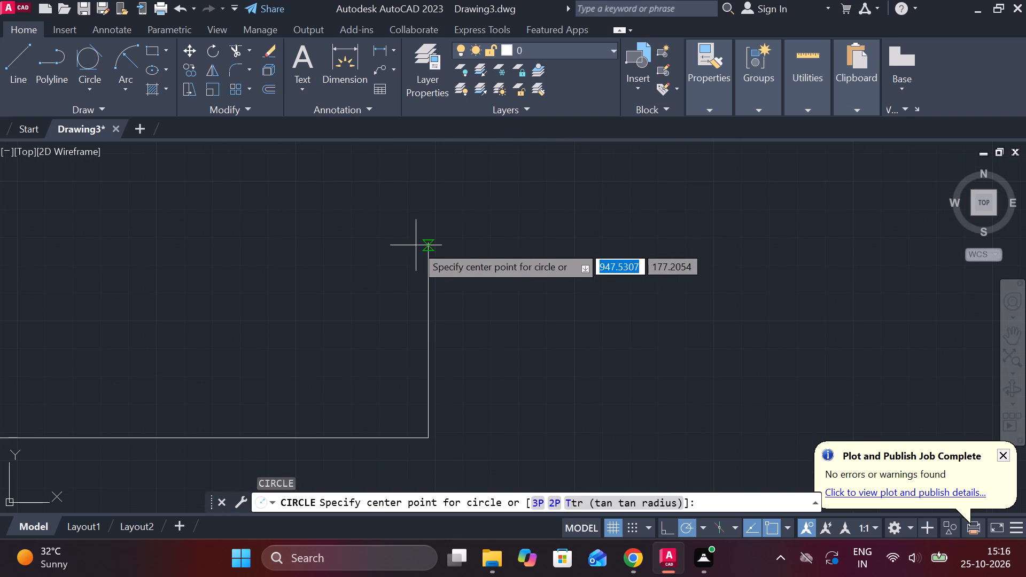
pyautogui.click(425, 245)
pyautogui.write('D')
pyautogui.press('space')
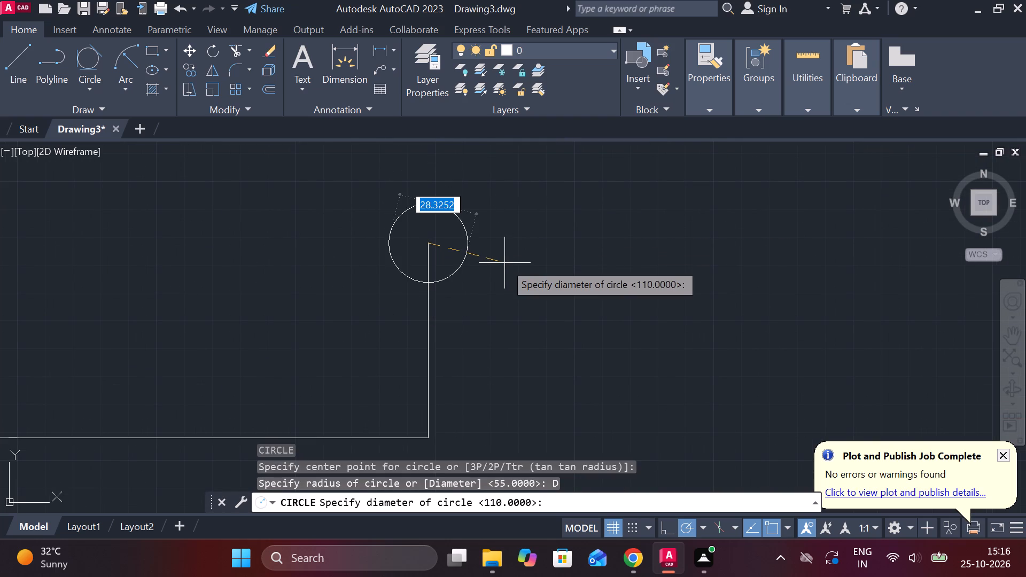
pyautogui.write('22')
pyautogui.press('space')
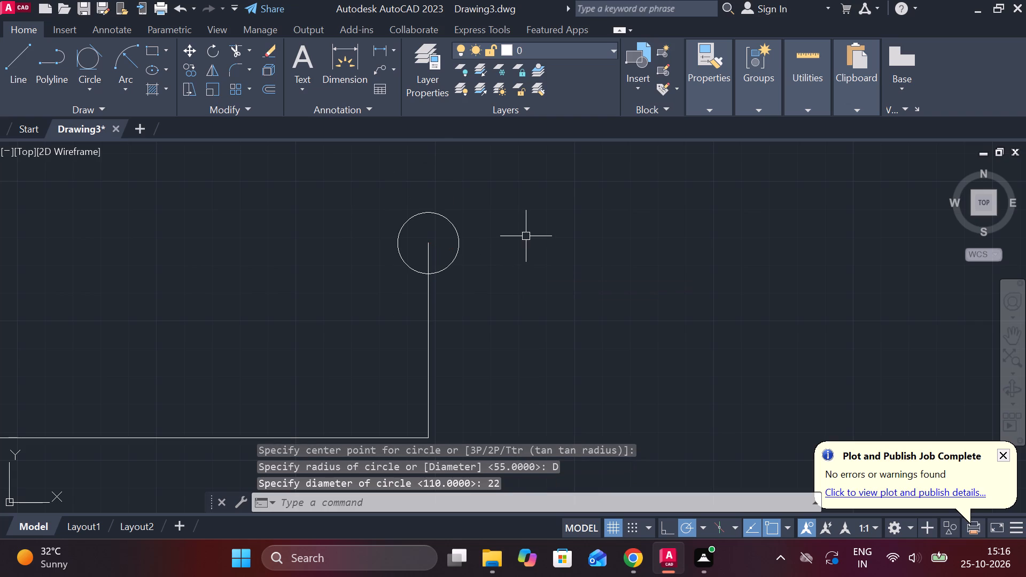
pyautogui.press('c')
pyautogui.press('space')
pyautogui.click(426, 245)
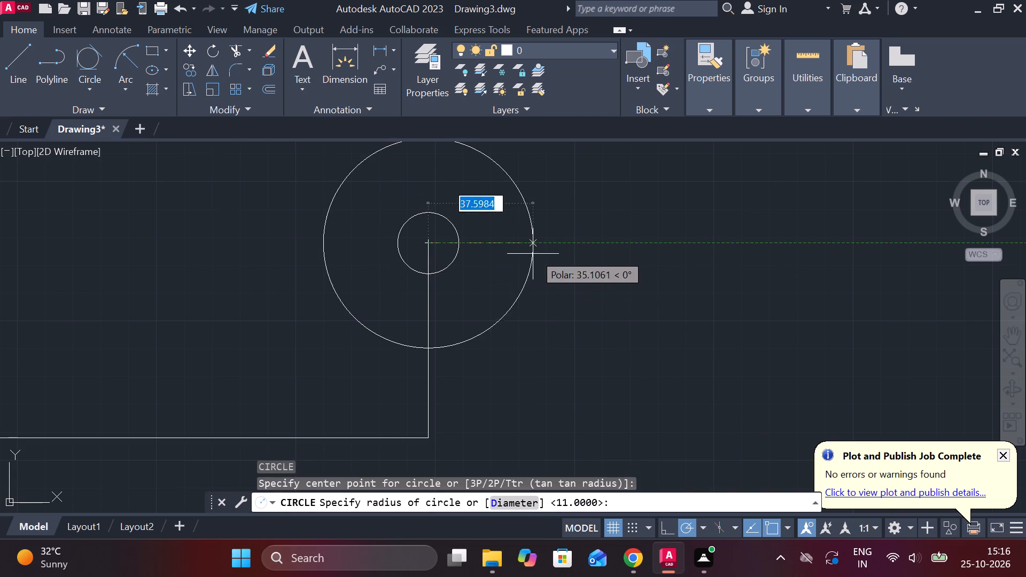
pyautogui.write('D')
pyautogui.press('space')
pyautogui.write('50')
pyautogui.press('Return')
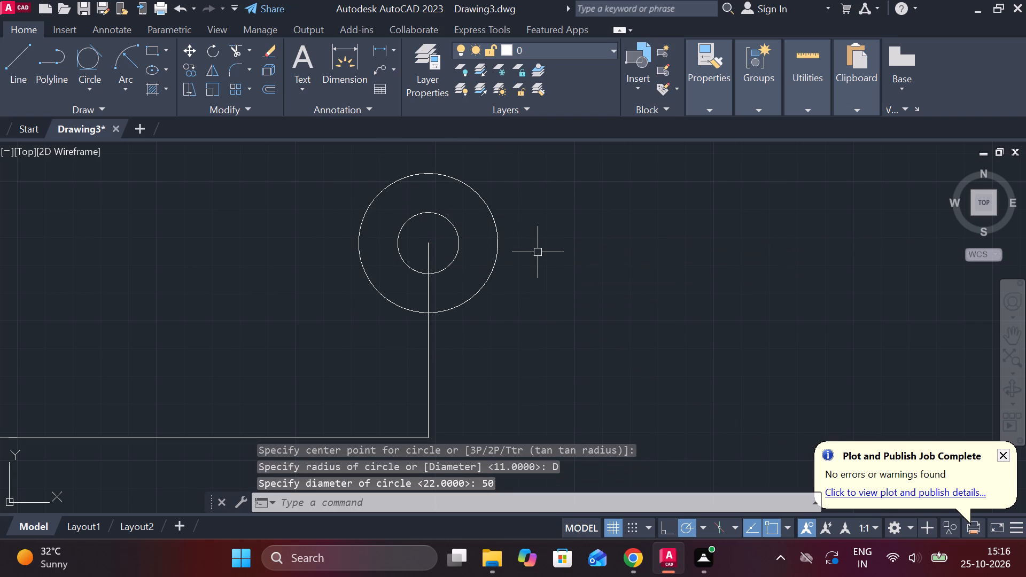
# Draw a circle of radius 55 on the common centre of the two circles at the vertical line's upper end.
pyautogui.write('C')
pyautogui.press('space')
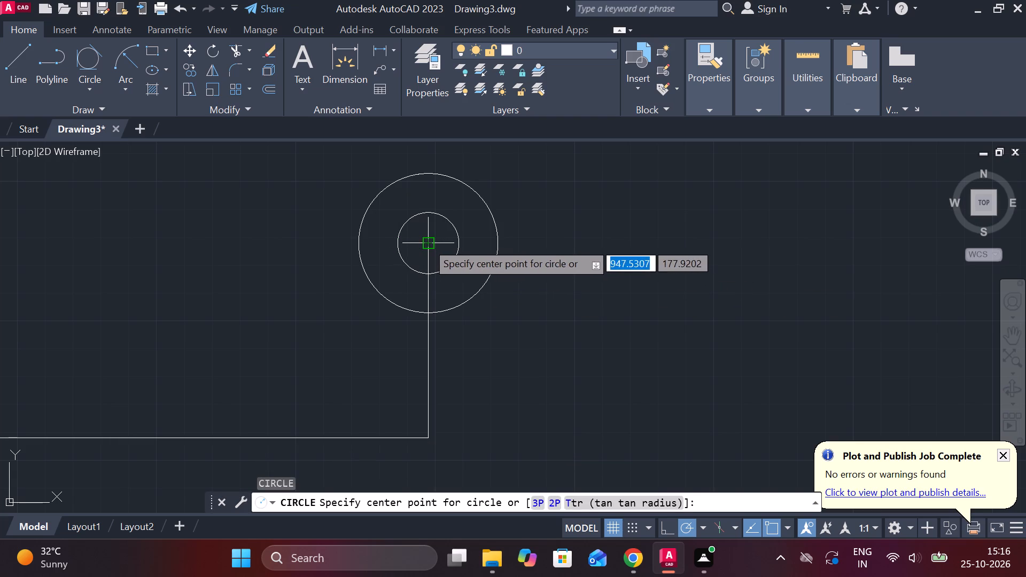
pyautogui.click(430, 242)
pyautogui.write('55')
pyautogui.press('Return')
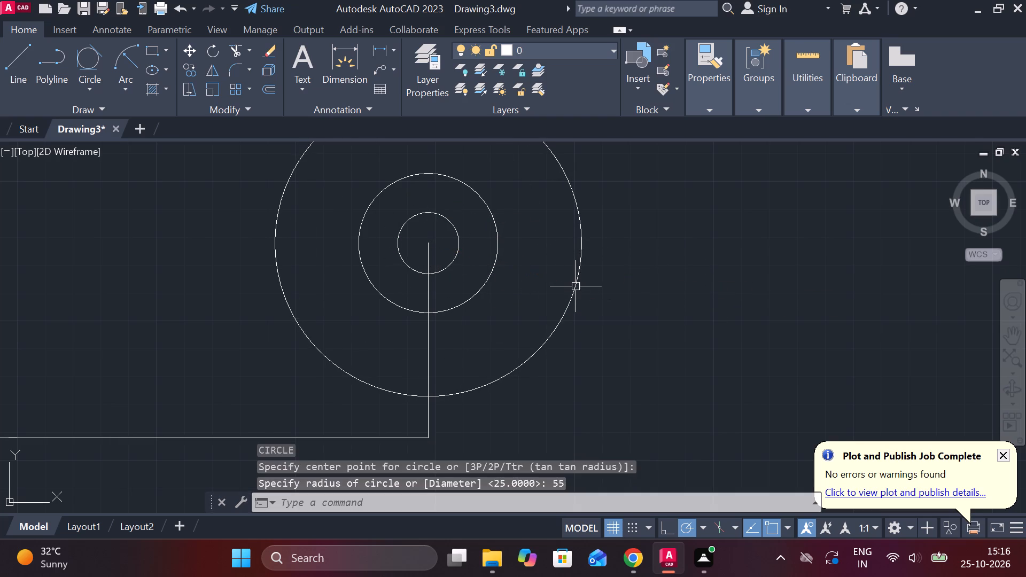
# Mirror the three circles at the vertical line's upper end about the 600-long horizontal line, keeping the originals.
pyautogui.scroll(-2, 576, 286)
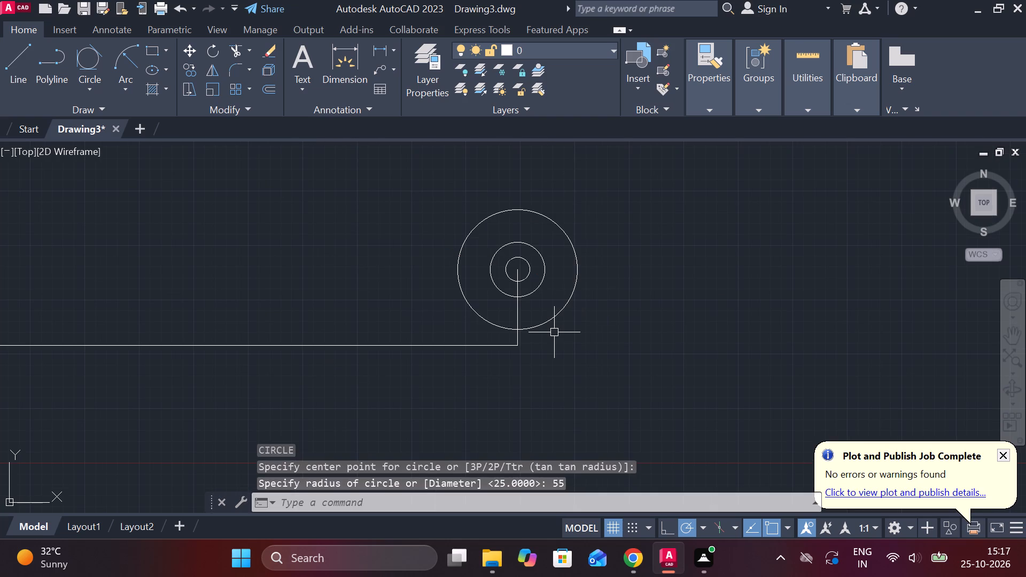
pyautogui.click(595, 302)
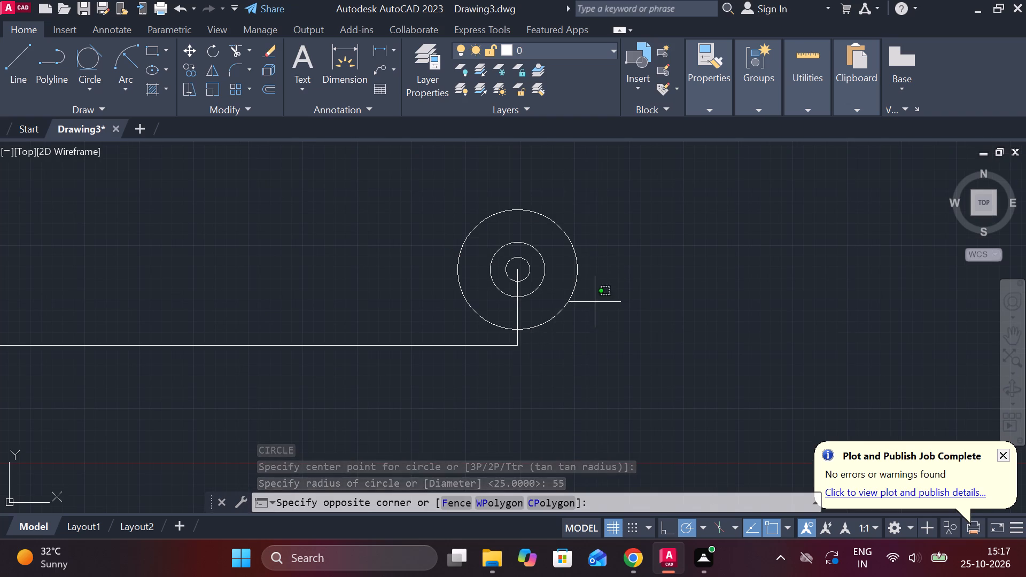
pyautogui.click(554, 257)
pyautogui.click(543, 267)
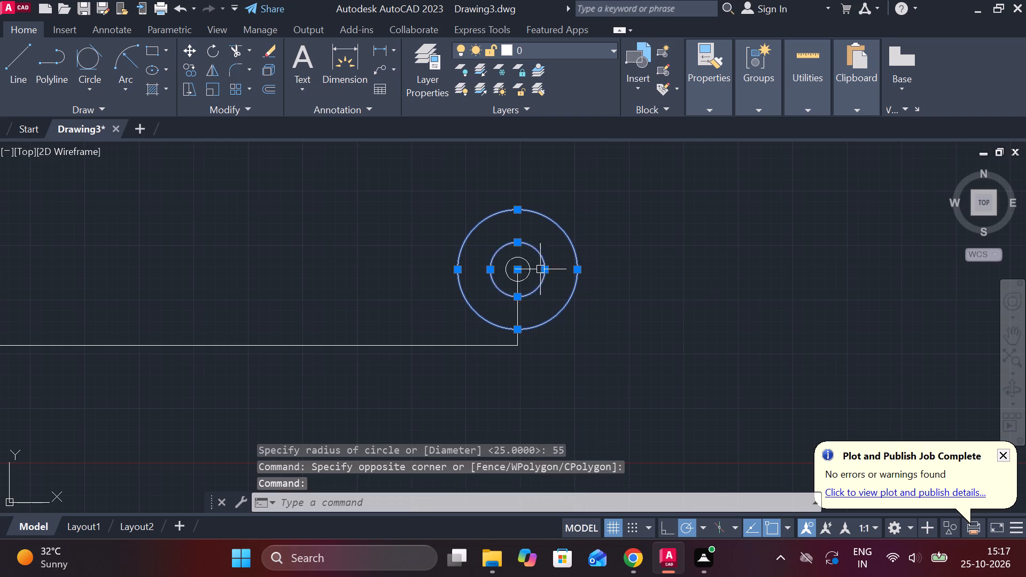
pyautogui.scroll(2, 535, 271)
pyautogui.click(519, 283)
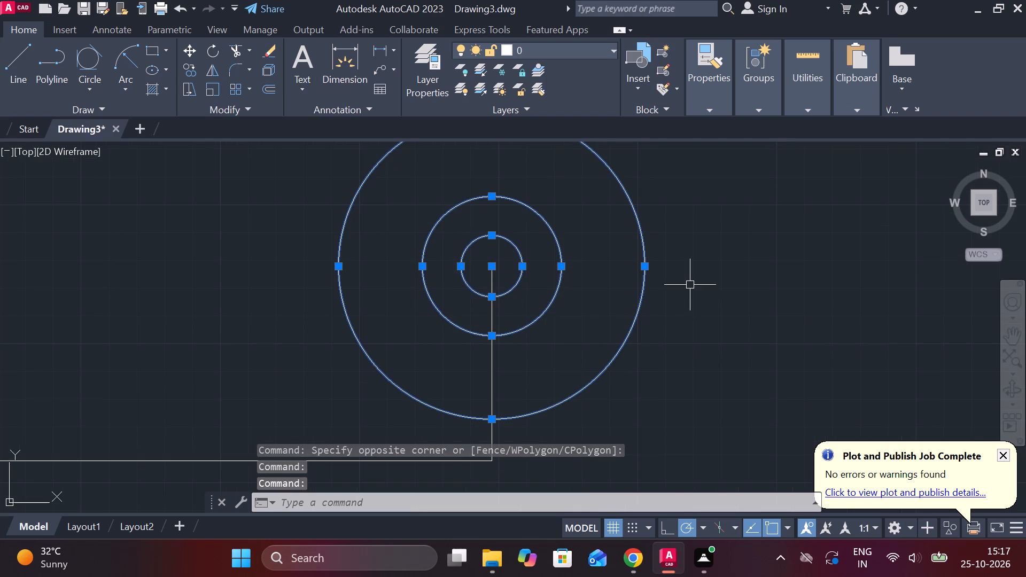
pyautogui.press('c')
pyautogui.press('BackSpace')
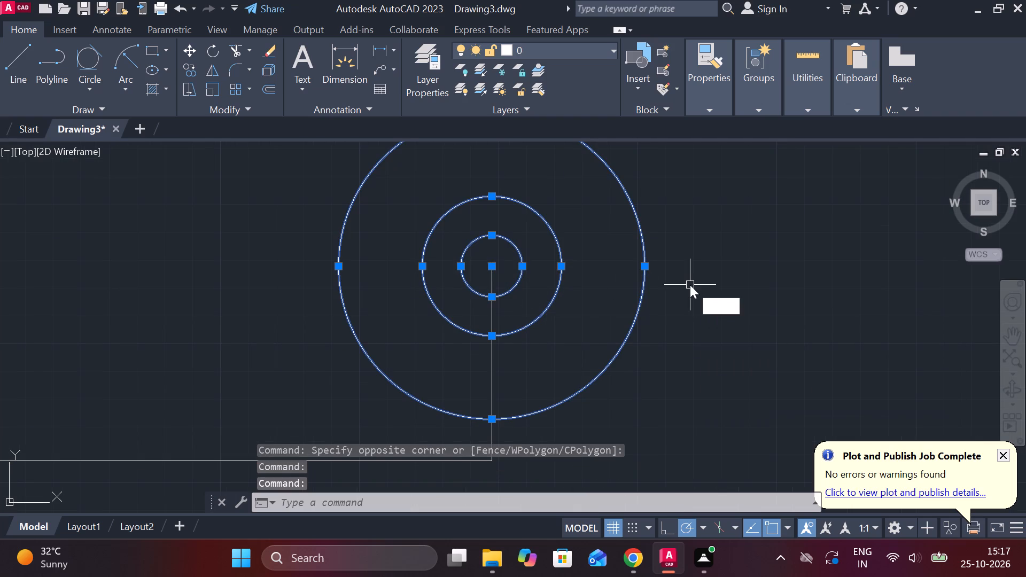
pyautogui.write('MI')
pyautogui.press('Return')
pyautogui.scroll(-1, 603, 330)
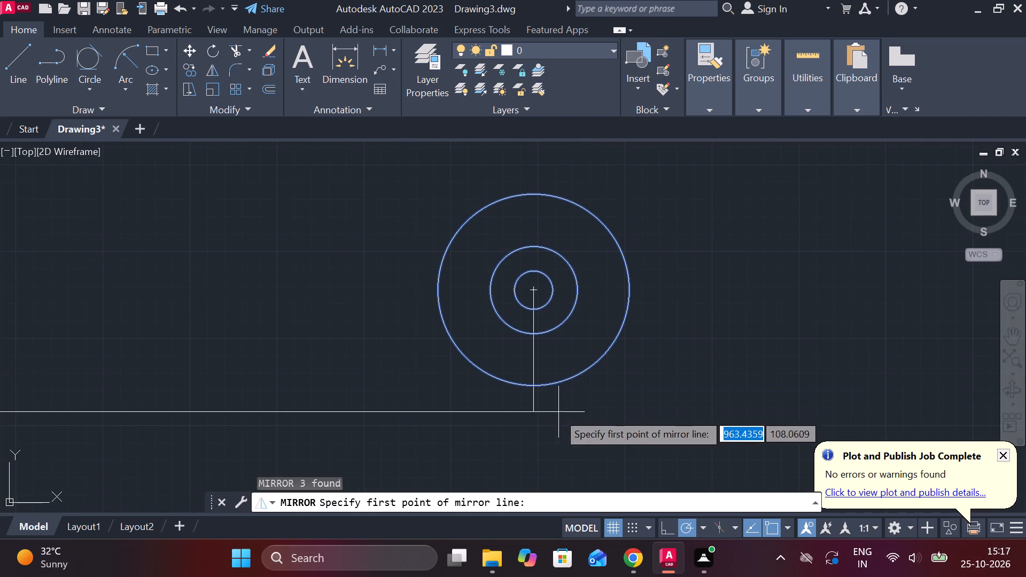
pyautogui.click(531, 409)
pyautogui.scroll(-3, 530, 409)
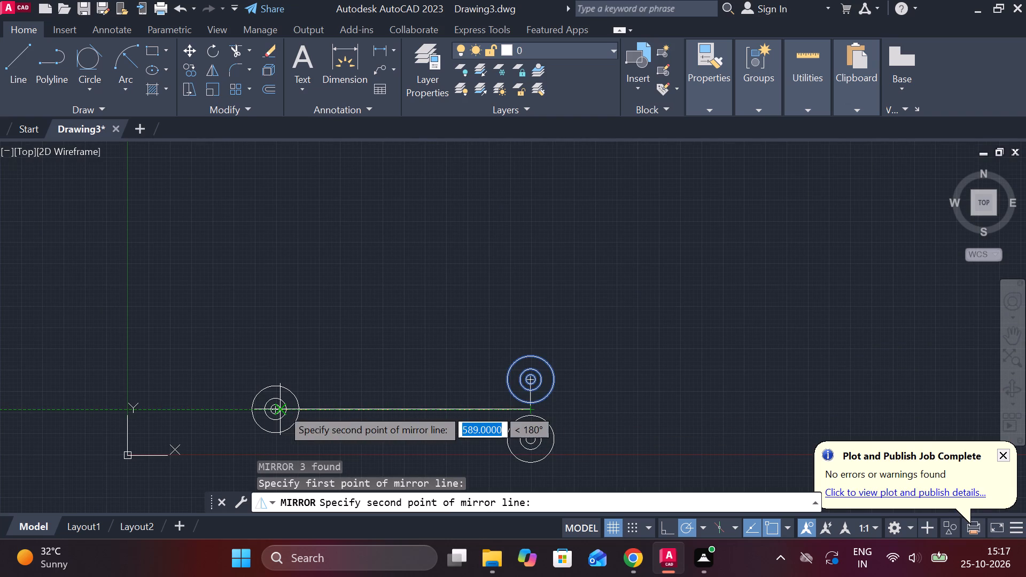
pyautogui.scroll(2, 277, 408)
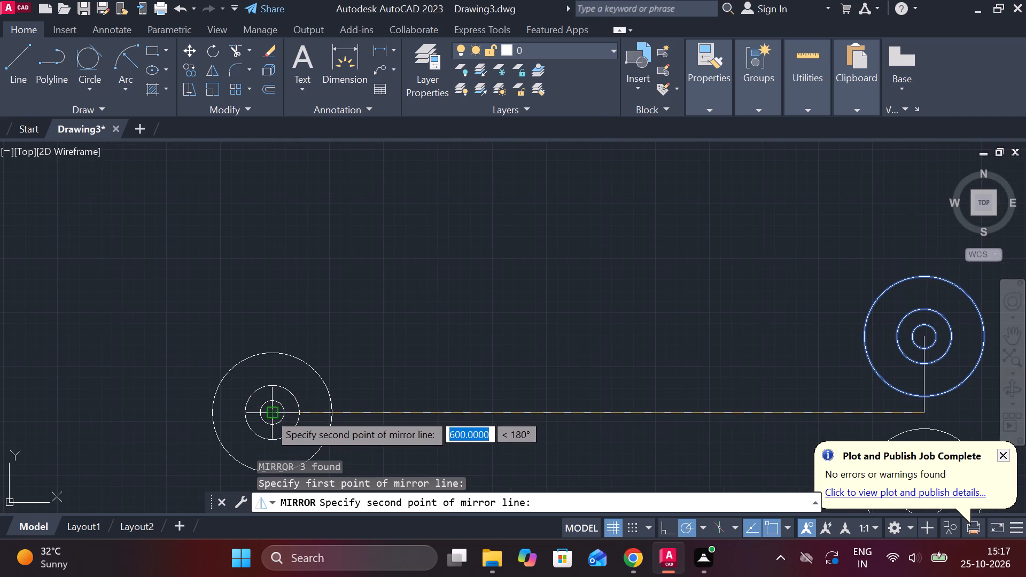
pyautogui.click(269, 413)
pyautogui.scroll(-1, 506, 341)
pyautogui.moveTo(522, 398); pyautogui.dragTo(269, 413)
# Draw a line tangent to the outermost upper and lower circles along their right-hand sides.
pyautogui.moveTo(312, 417); pyautogui.dragTo(309, 417, button='middle')
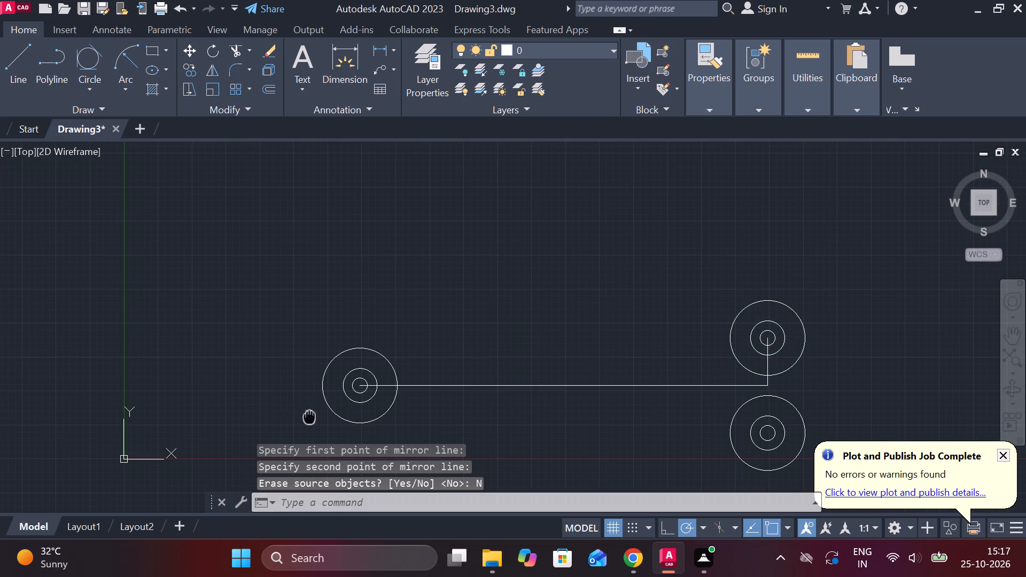
pyautogui.moveTo(309, 417); pyautogui.dragTo(113, 370, button='middle')
pyautogui.scroll(1, 766, 471)
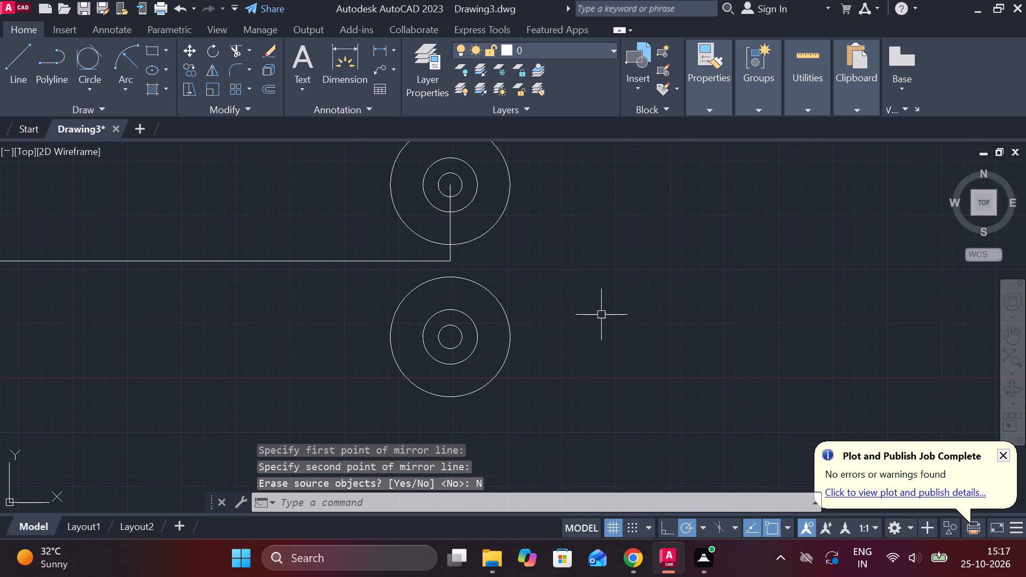
pyautogui.press('l')
pyautogui.press('Return')
pyautogui.write('TAN')
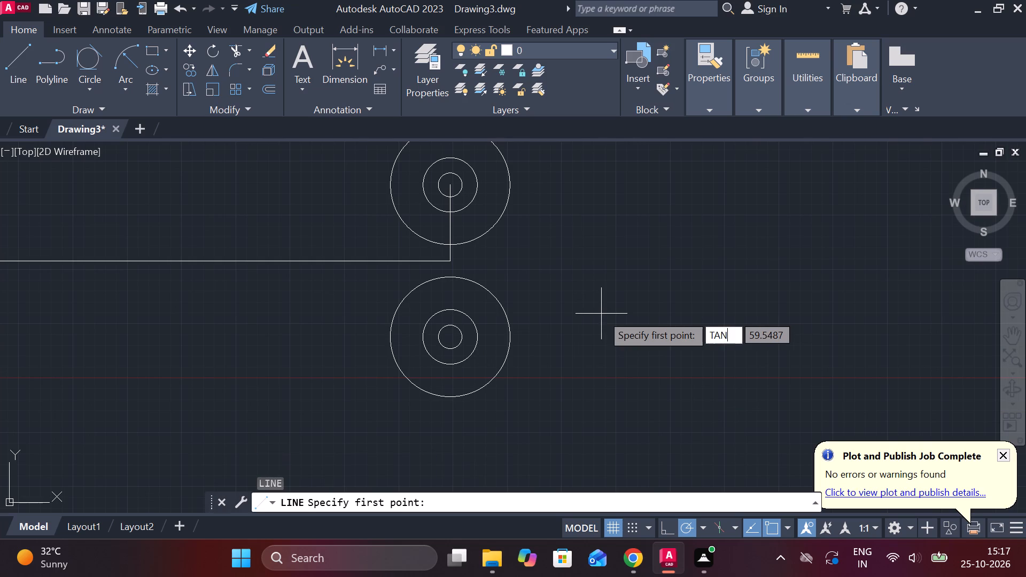
pyautogui.press('Return')
pyautogui.click(510, 155)
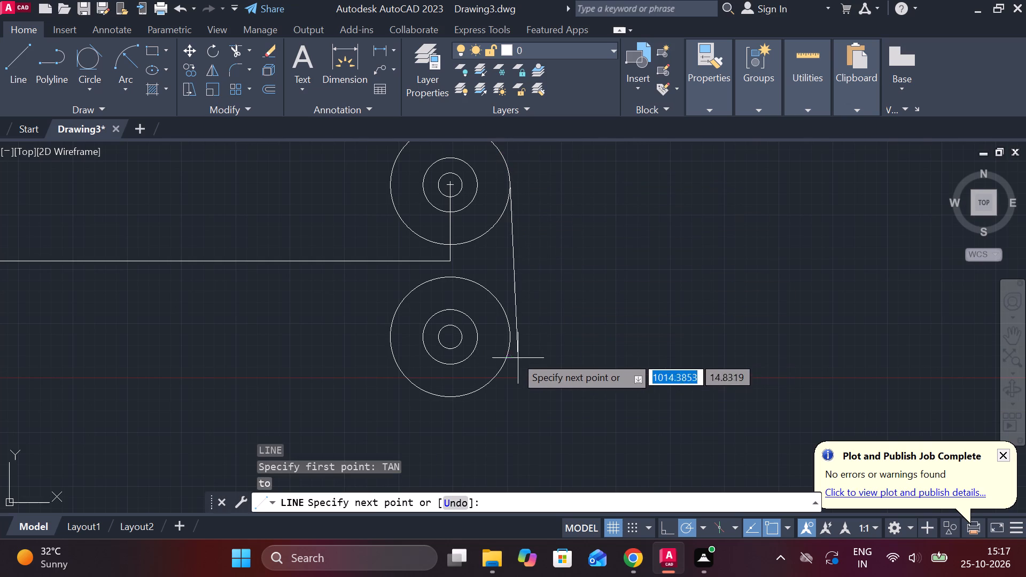
pyautogui.write('TAN')
pyautogui.press('Return')
pyautogui.click(514, 353)
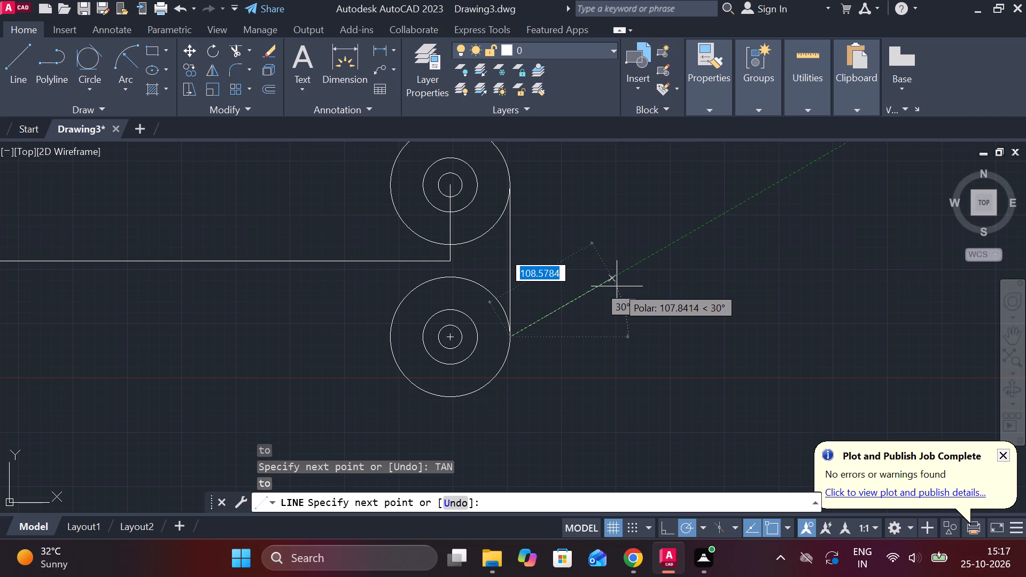
pyautogui.moveTo(616, 284); pyautogui.dragTo(690, 301, button='middle')
pyautogui.press('Escape')
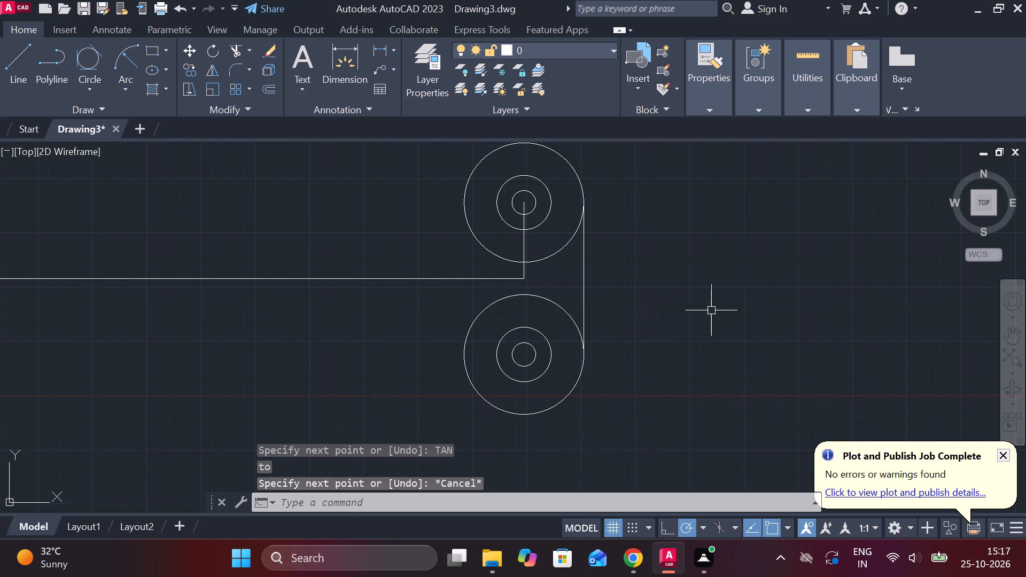
# Draw a vertical line 50 long upward from the common centre of the left-hand circles.
pyautogui.scroll(-1, 723, 322)
pyautogui.moveTo(316, 291); pyautogui.dragTo(516, 270, button='middle')
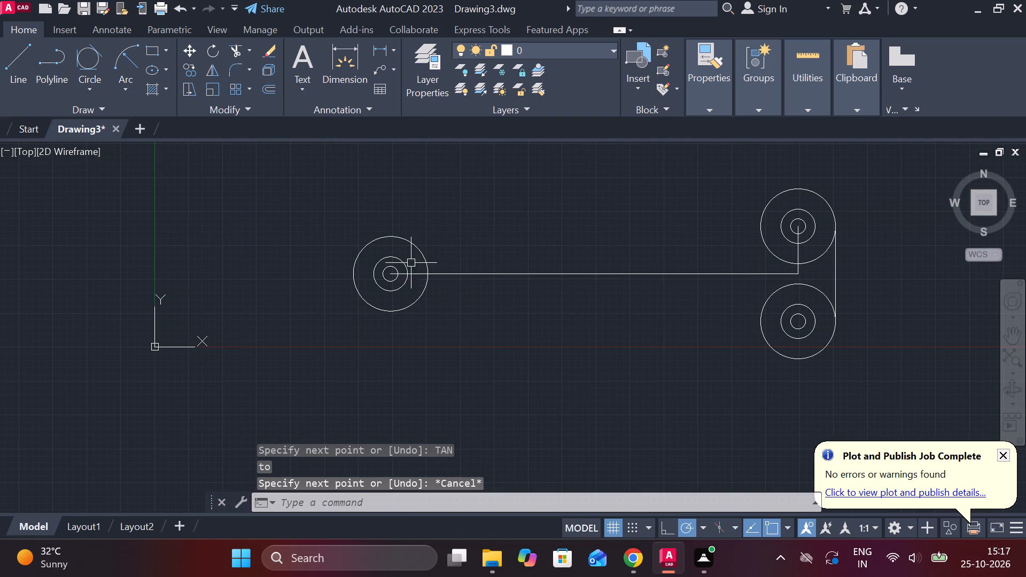
pyautogui.scroll(1, 411, 262)
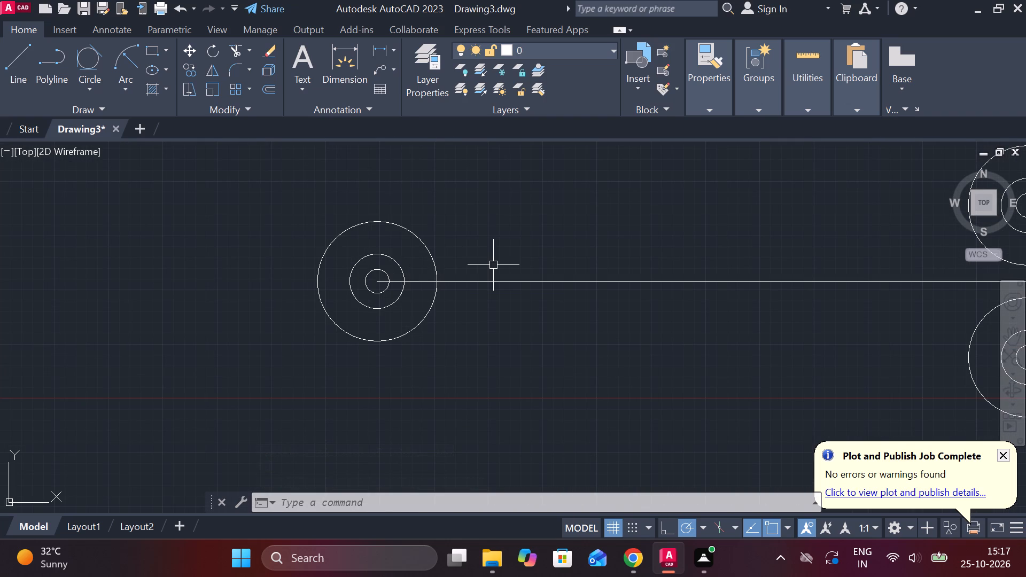
pyautogui.press('l')
pyautogui.press('Return')
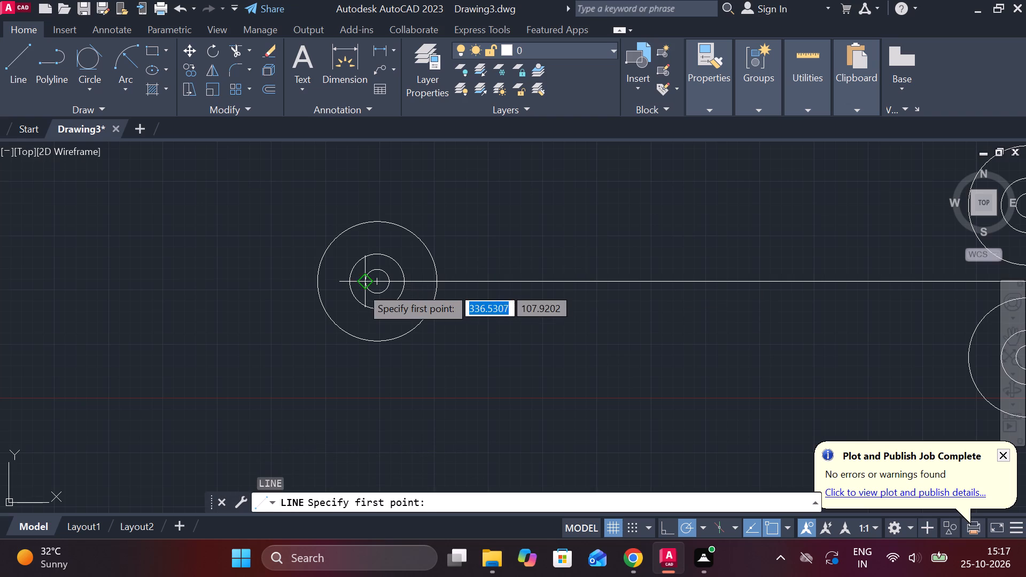
pyautogui.click(378, 285)
pyautogui.scroll(3, 378, 279)
pyautogui.moveTo(387, 240); pyautogui.dragTo(385, 355, button='middle')
pyautogui.write('50')
pyautogui.press('Return')
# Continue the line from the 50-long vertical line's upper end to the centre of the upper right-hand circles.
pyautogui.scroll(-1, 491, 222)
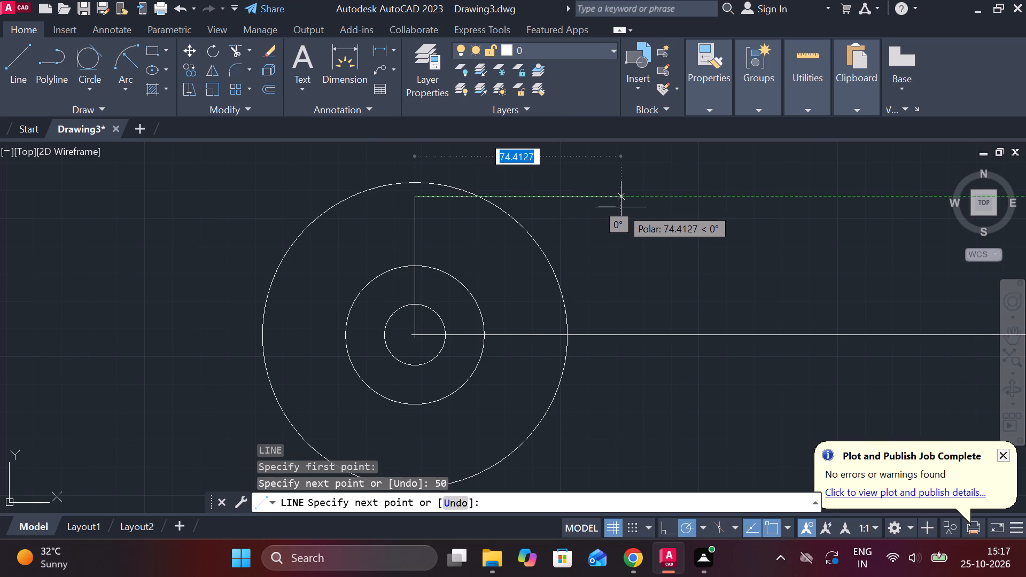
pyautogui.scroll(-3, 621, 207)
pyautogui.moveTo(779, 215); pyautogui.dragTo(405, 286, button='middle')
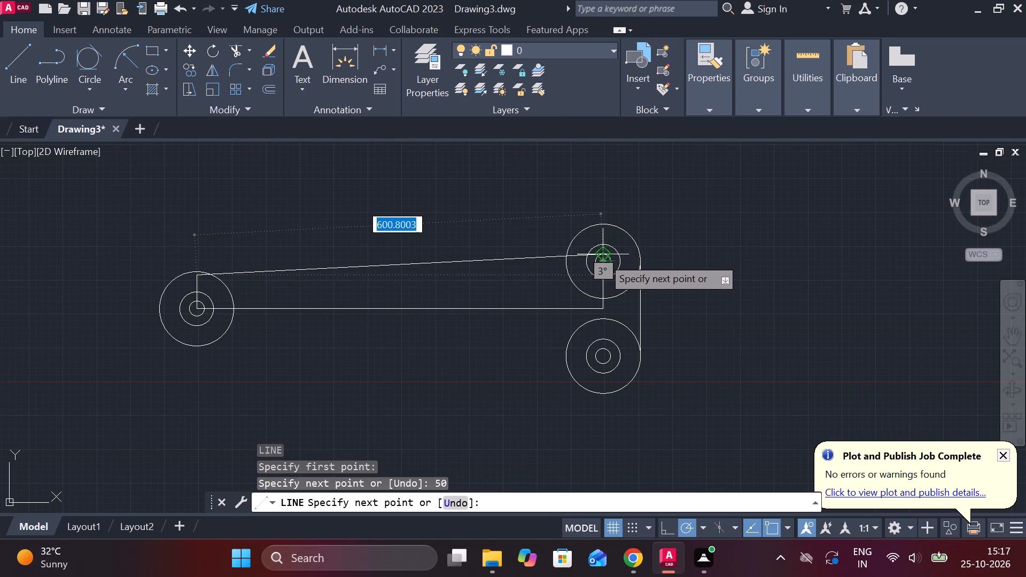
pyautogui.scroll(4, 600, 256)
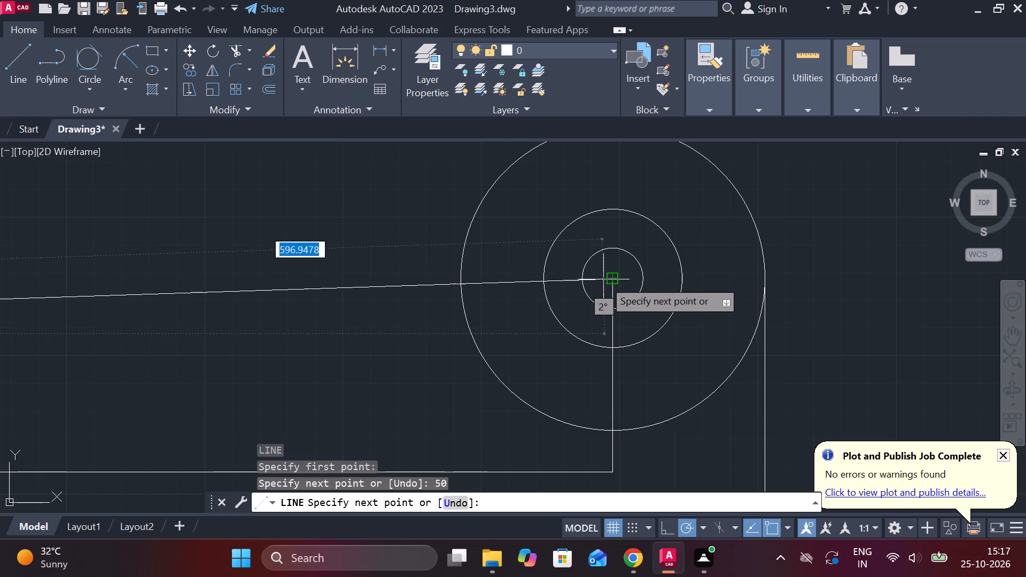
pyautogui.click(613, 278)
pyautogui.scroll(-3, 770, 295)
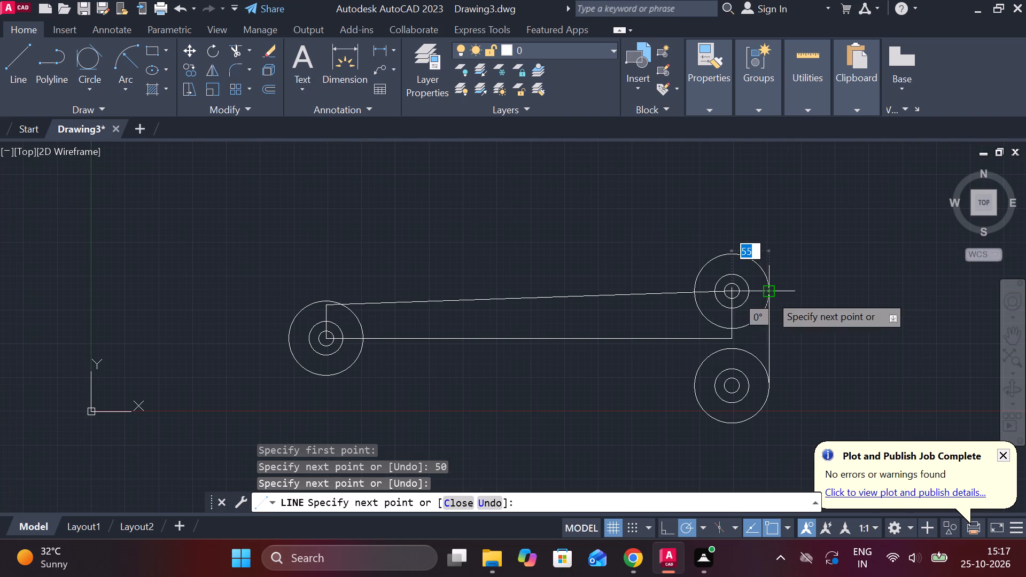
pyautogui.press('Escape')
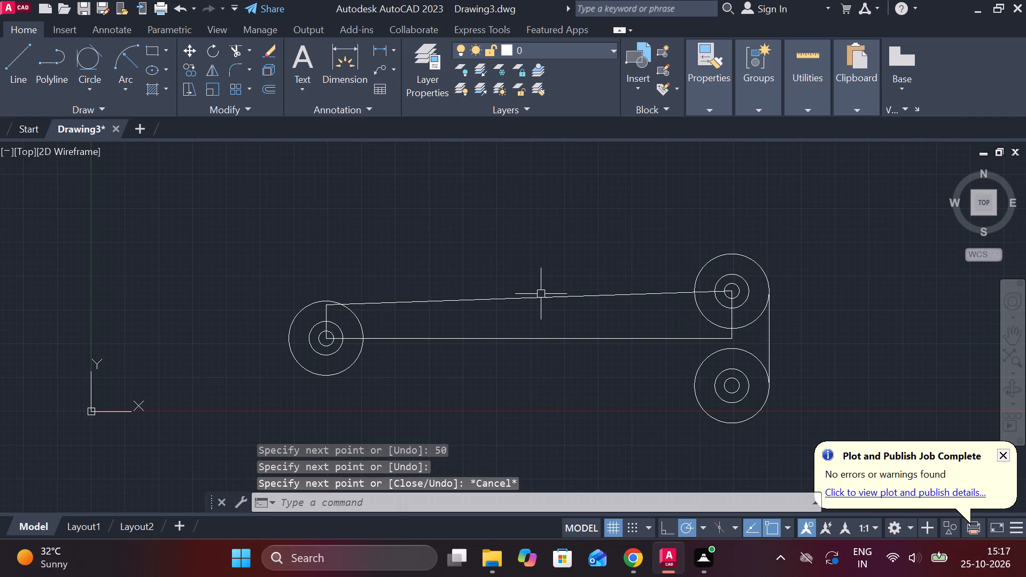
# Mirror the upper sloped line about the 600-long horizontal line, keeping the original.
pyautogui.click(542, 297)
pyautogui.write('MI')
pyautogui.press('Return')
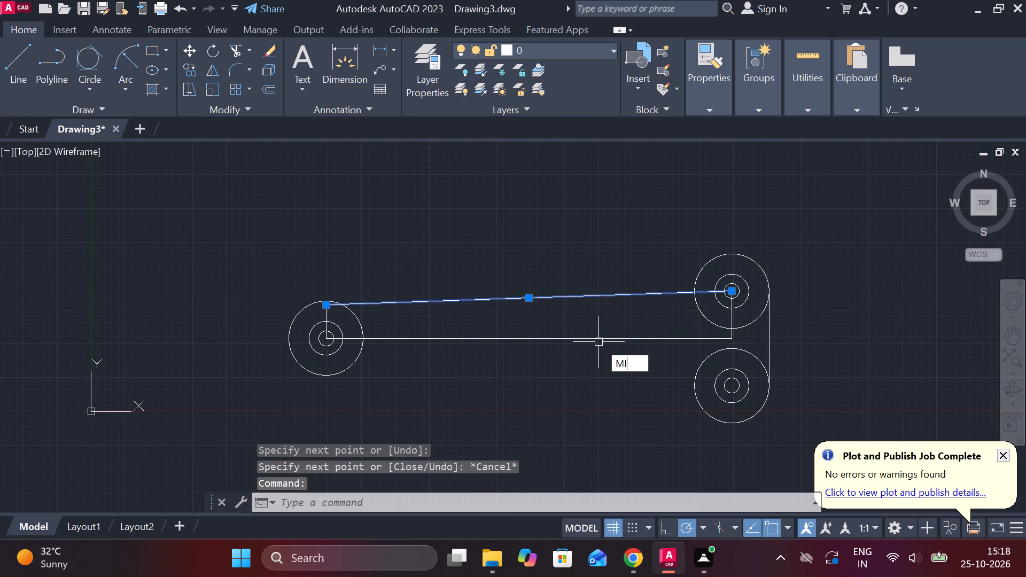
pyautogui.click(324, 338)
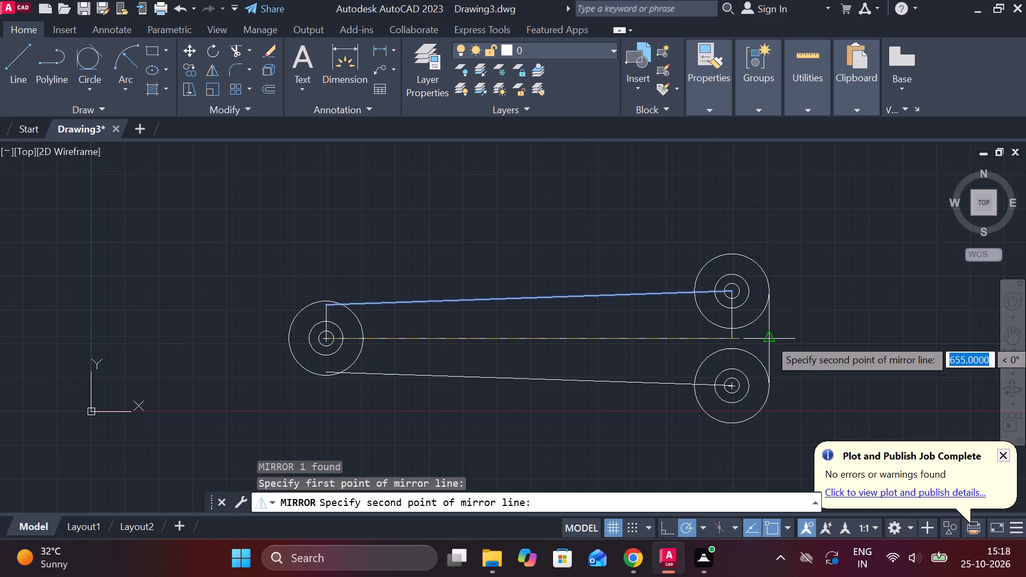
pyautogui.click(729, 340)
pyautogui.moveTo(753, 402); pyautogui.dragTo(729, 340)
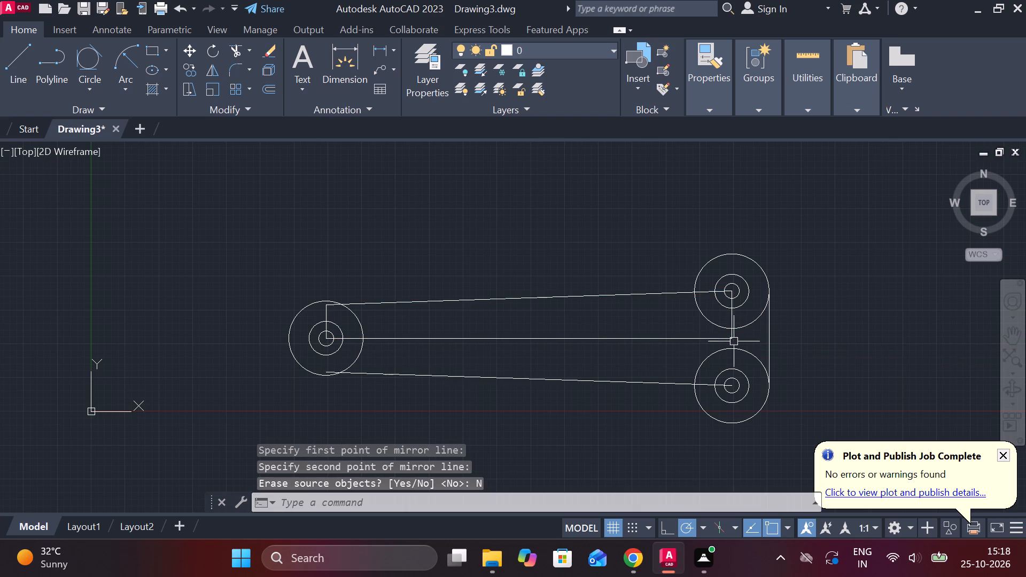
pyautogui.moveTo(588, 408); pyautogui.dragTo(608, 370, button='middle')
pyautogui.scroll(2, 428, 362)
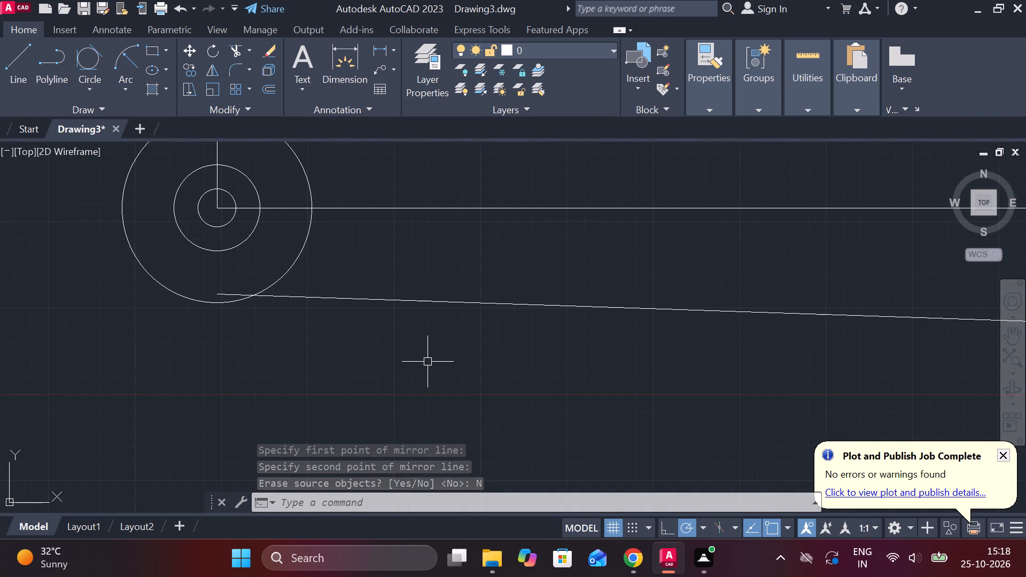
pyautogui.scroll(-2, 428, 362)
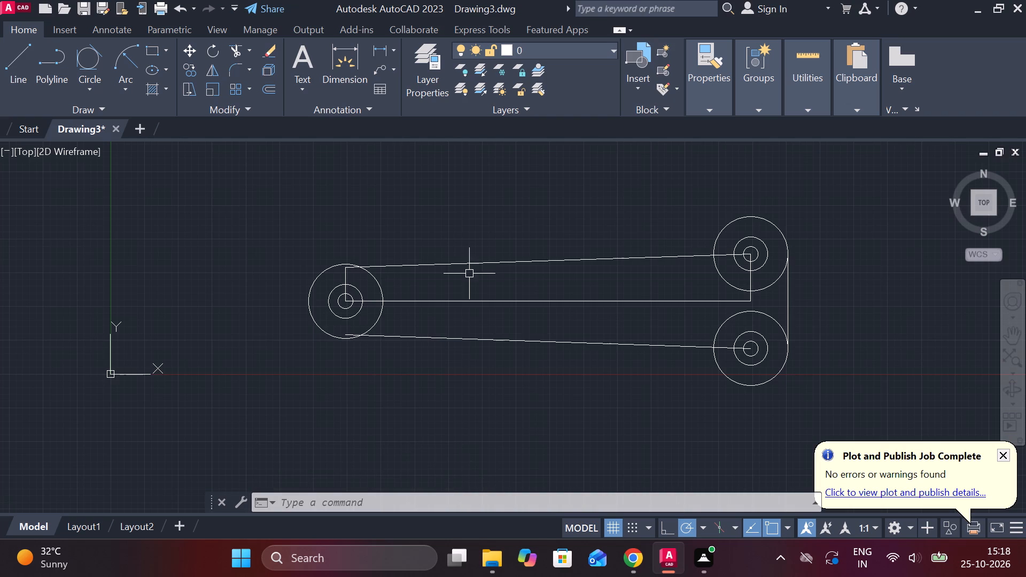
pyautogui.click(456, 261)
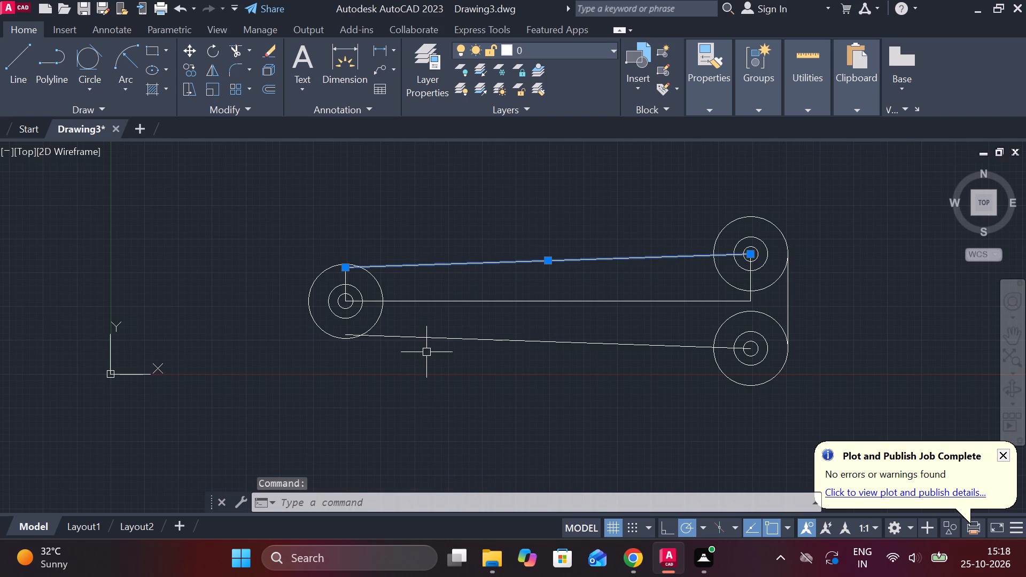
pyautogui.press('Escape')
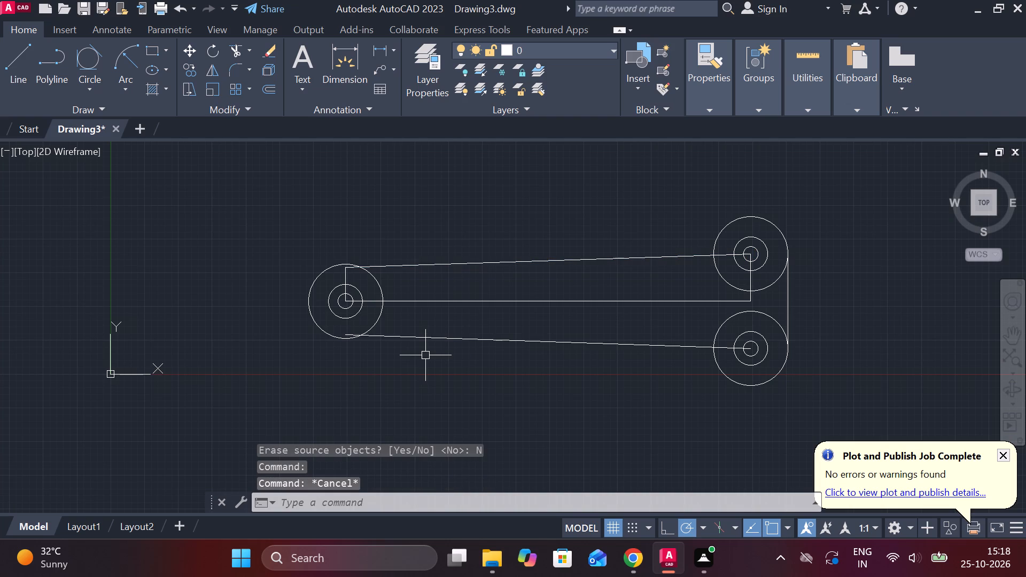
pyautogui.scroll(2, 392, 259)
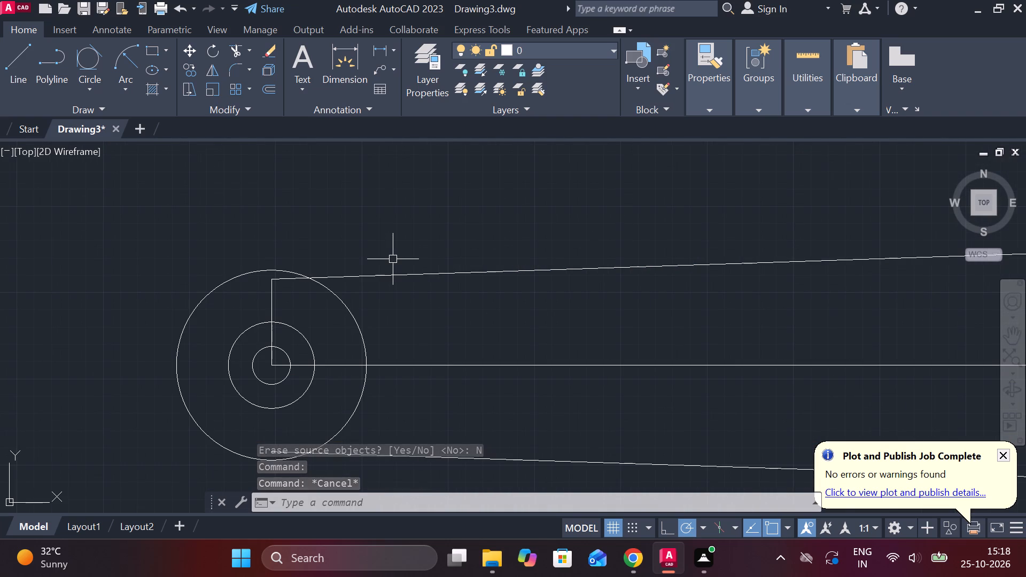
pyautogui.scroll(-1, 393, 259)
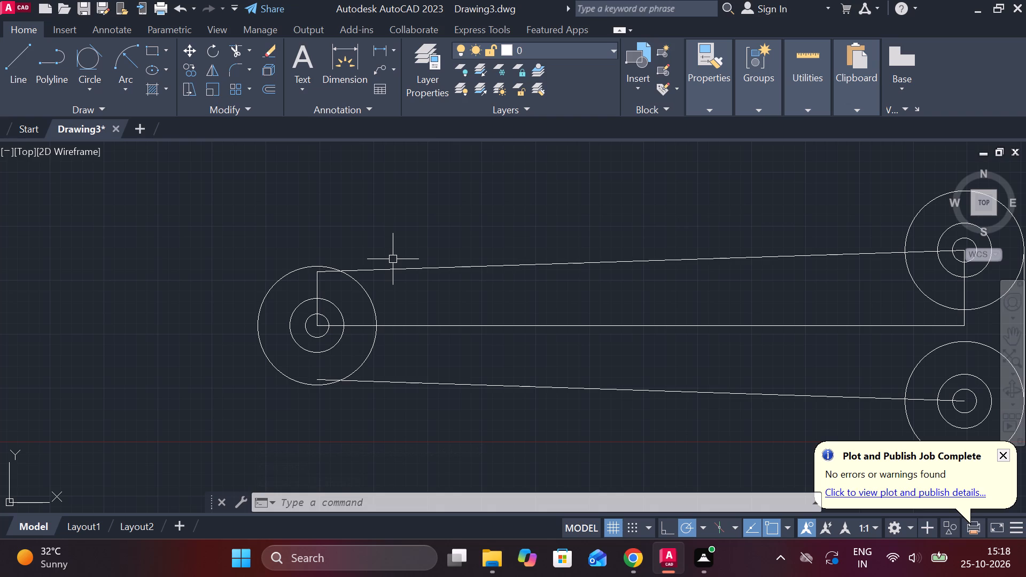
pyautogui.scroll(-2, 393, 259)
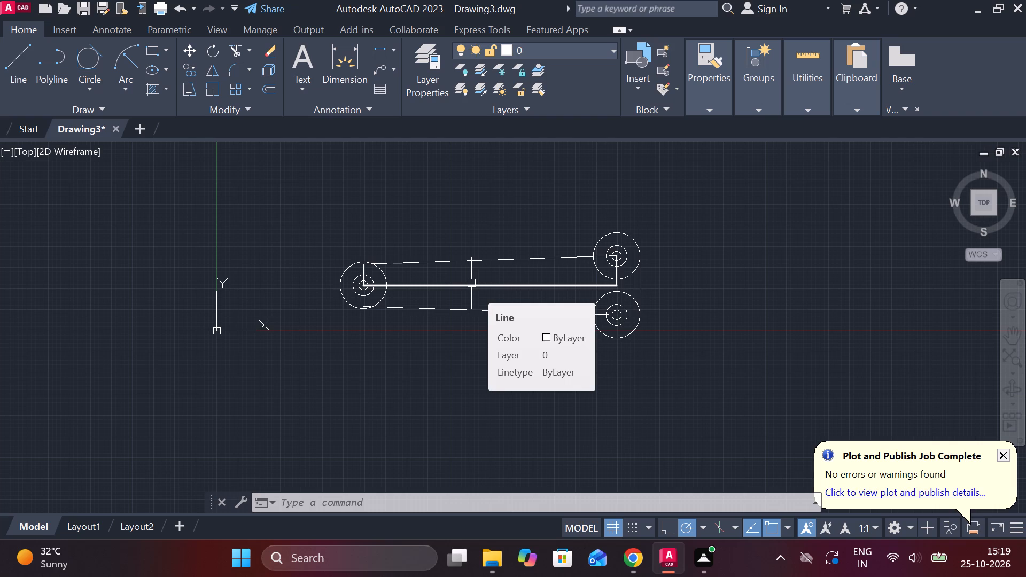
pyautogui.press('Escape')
# Erase the upper and lower sloped lines between the left-hand and right-hand circles.
pyautogui.click(497, 261)
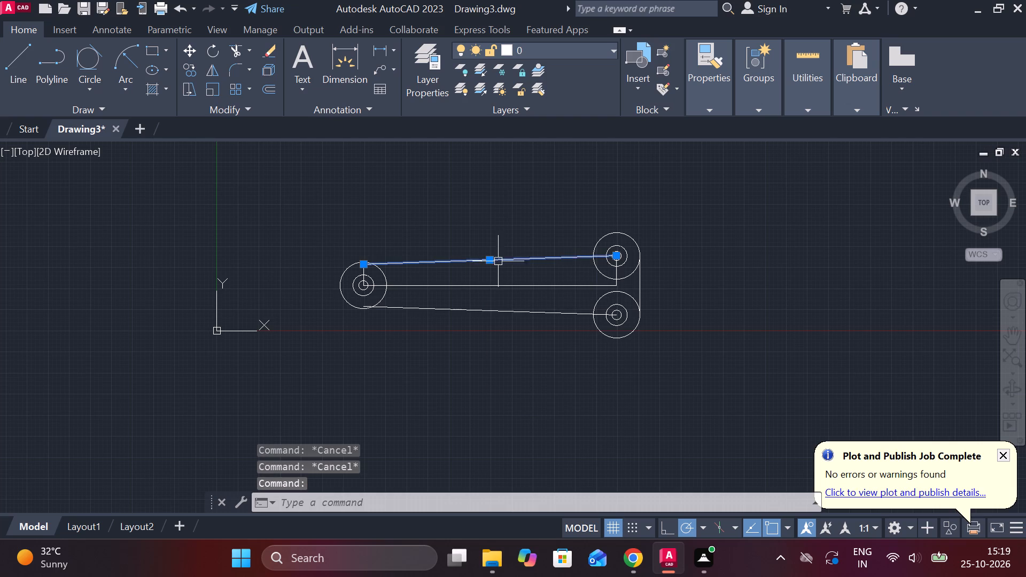
pyautogui.click(489, 308)
pyautogui.write('E L')
# Draw a line tangent to the top of the left outer circle, ending at the centre of the upper right-hand circles.
pyautogui.press('Return')
pyautogui.press('t')
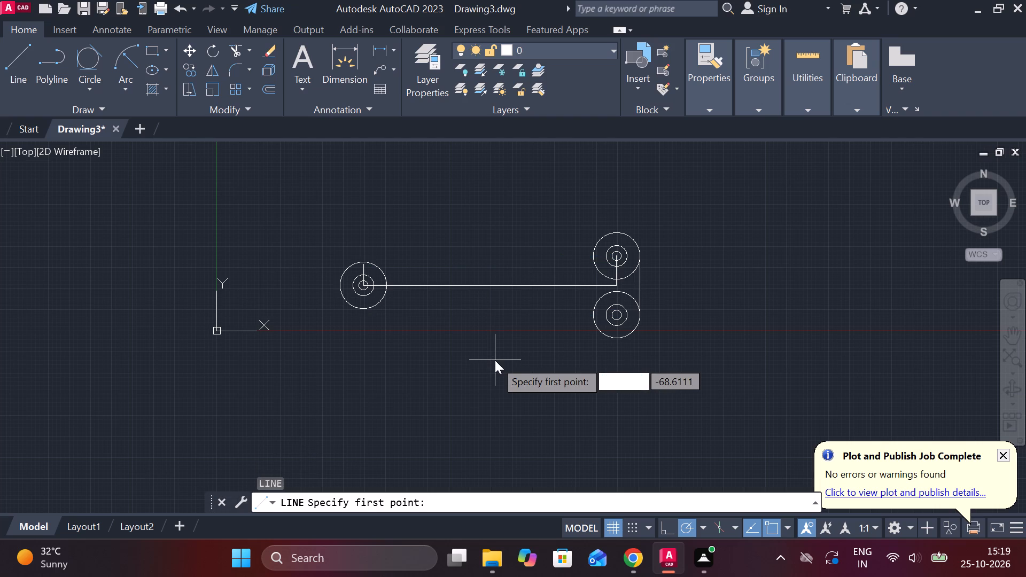
pyautogui.write('AN')
pyautogui.press('Return')
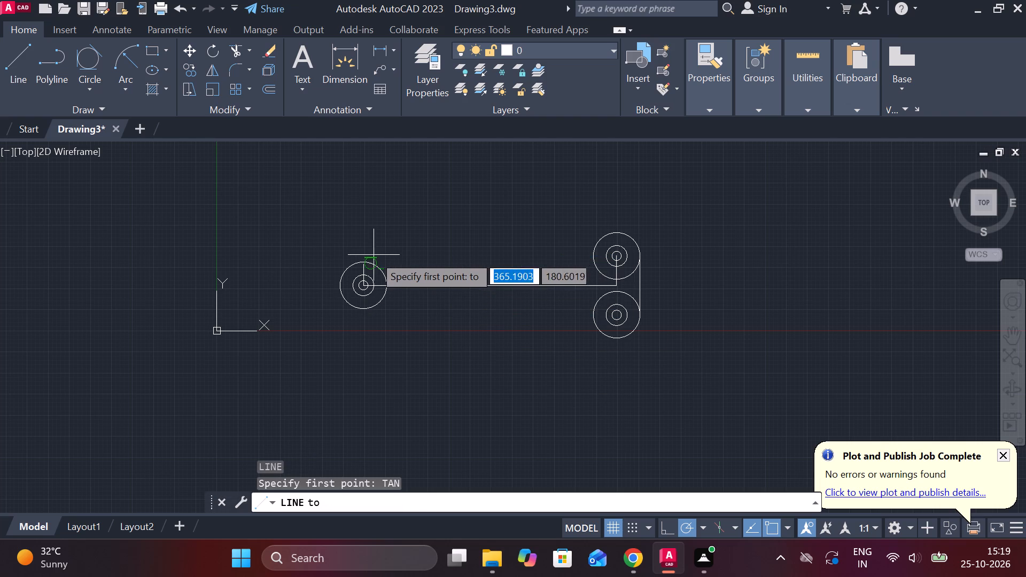
pyautogui.click(370, 259)
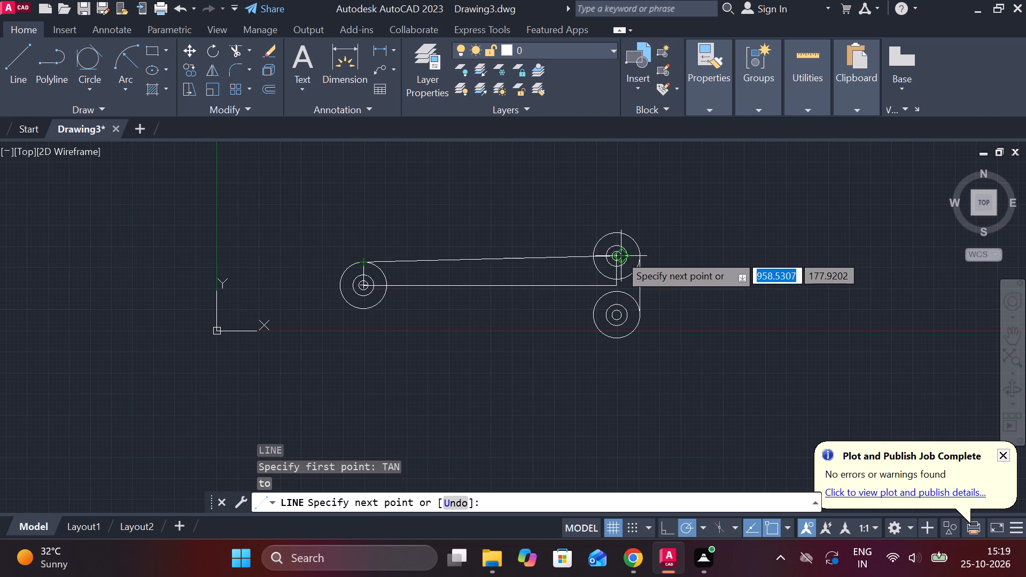
pyautogui.scroll(2, 609, 254)
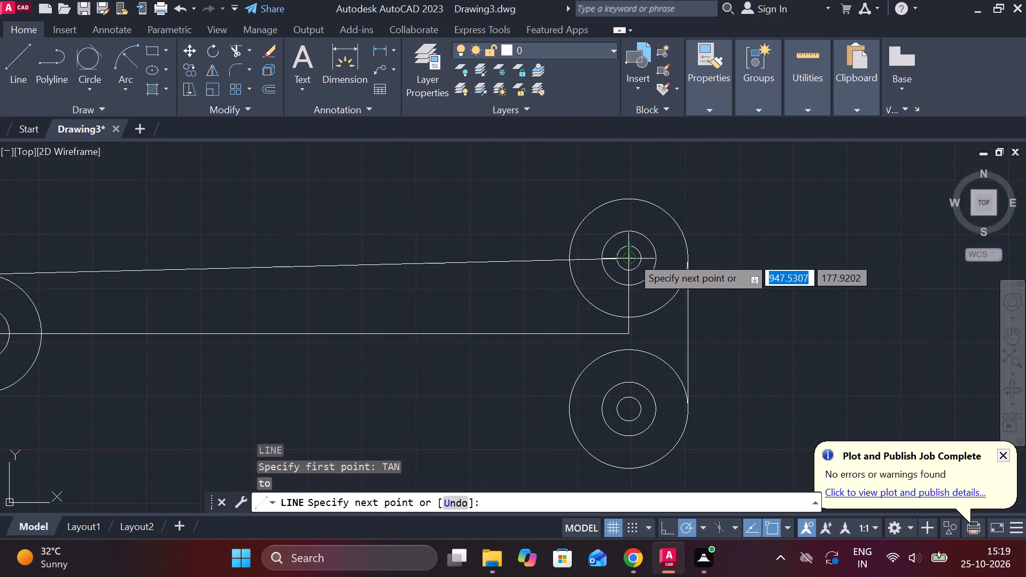
pyautogui.click(632, 256)
pyautogui.scroll(-2, 627, 259)
pyautogui.press('Escape')
# Draw a line tangent to the bottom of the left outer circle, ending at the centre of the lower right-hand circles.
pyautogui.press('space')
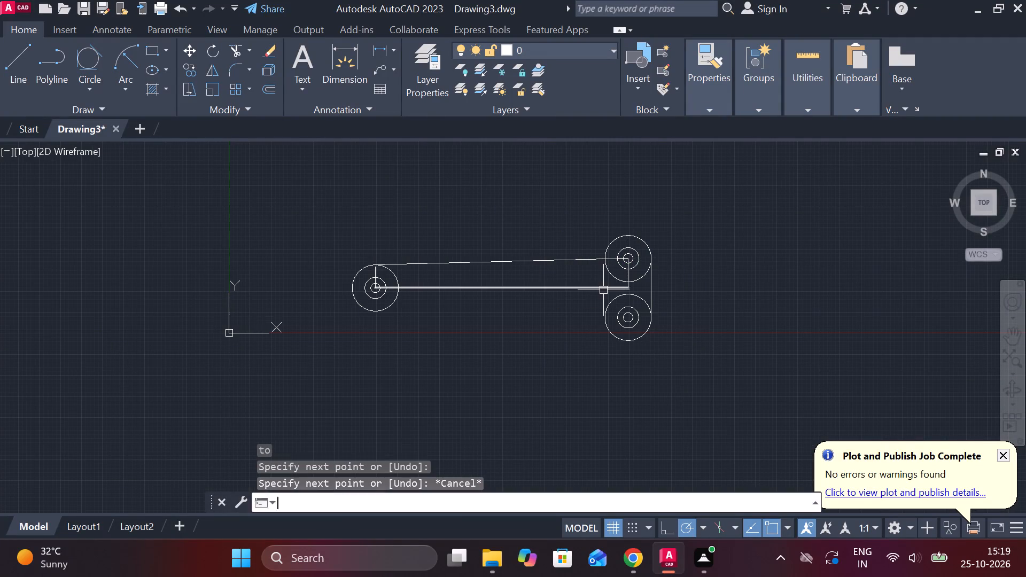
pyautogui.write('TAN')
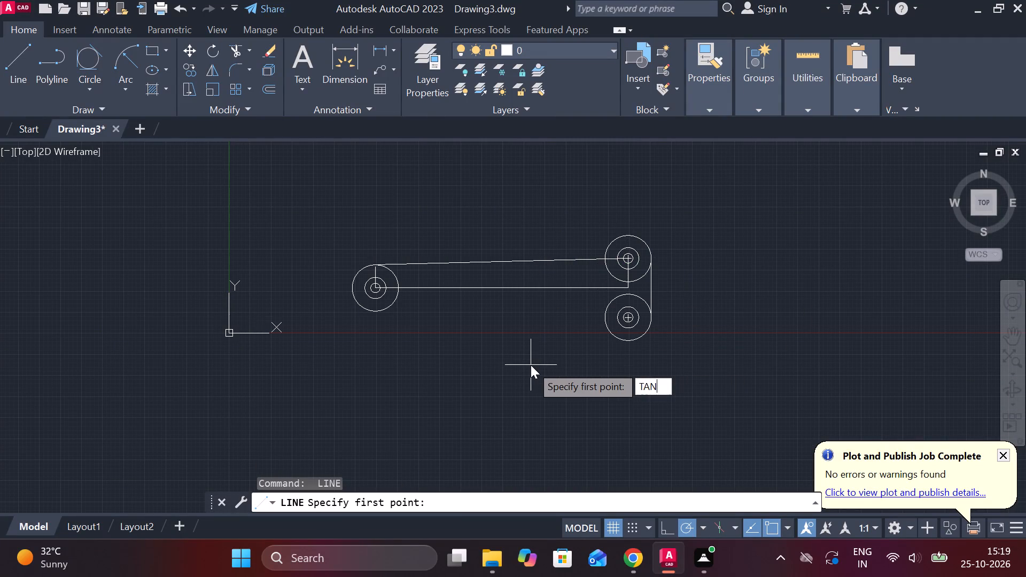
pyautogui.press('Return')
pyautogui.click(372, 311)
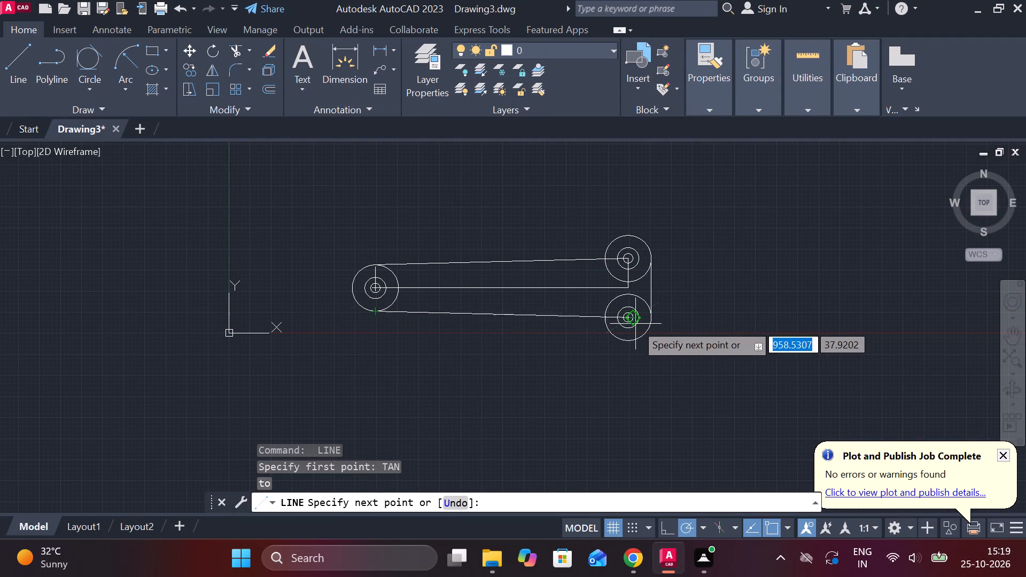
pyautogui.scroll(2, 635, 314)
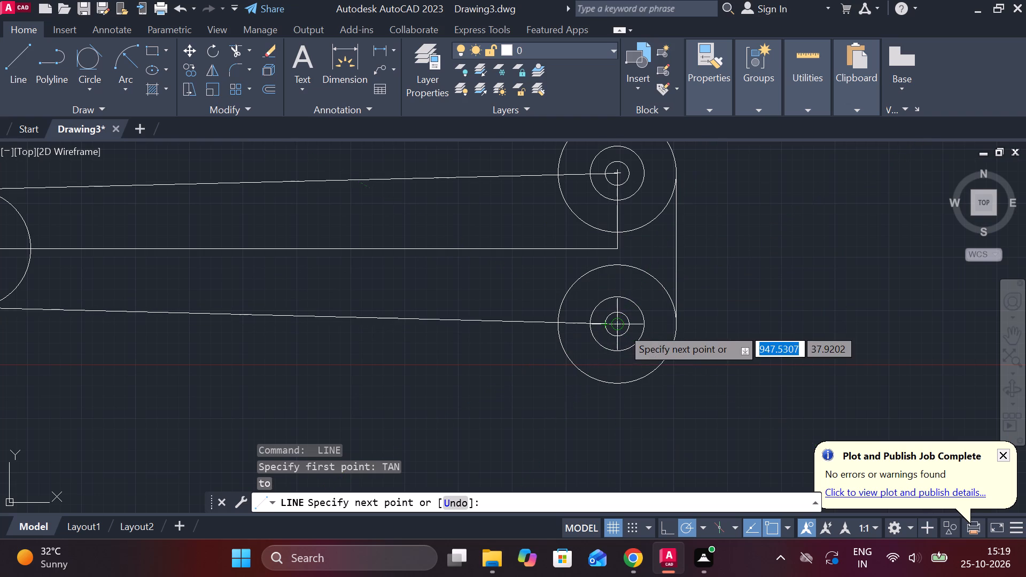
pyautogui.click(622, 326)
pyautogui.scroll(-1, 675, 317)
pyautogui.moveTo(411, 344); pyautogui.dragTo(481, 401, button='middle')
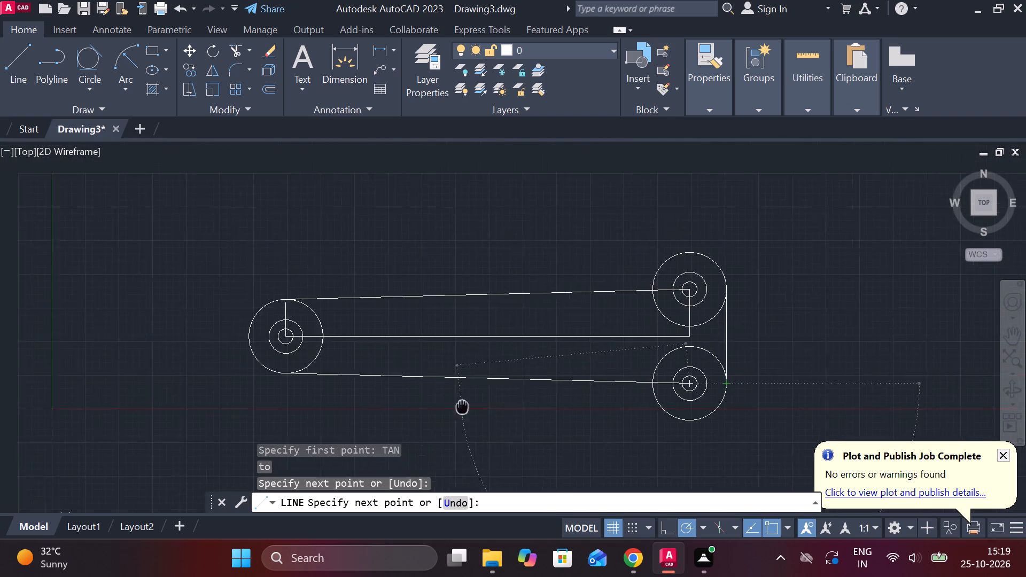
pyautogui.scroll(1, 399, 362)
pyautogui.press('Escape')
# Trim the sloped and vertical lines inside the upper right-hand circles, plus the outer circle's arc between those two lines.
pyautogui.scroll(-1, 461, 394)
pyautogui.moveTo(476, 400); pyautogui.dragTo(411, 380, button='middle')
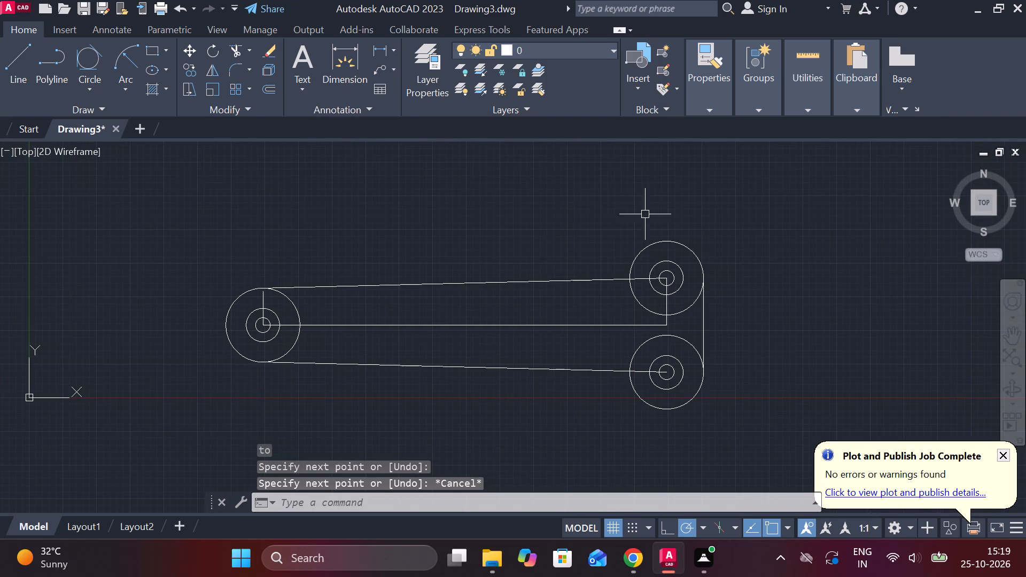
pyautogui.scroll(2, 740, 267)
pyautogui.write('TR')
pyautogui.press('space')
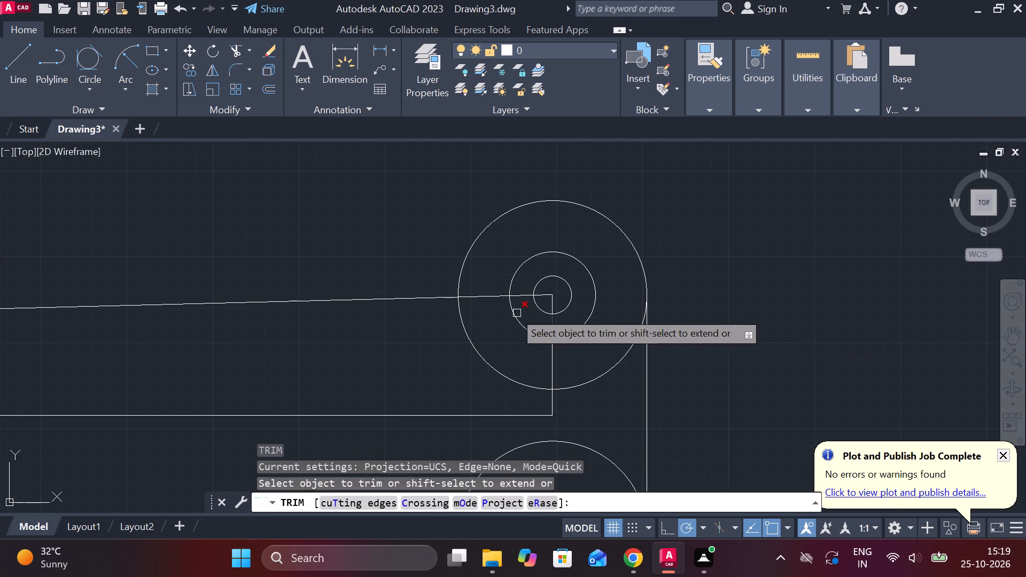
pyautogui.click(495, 295)
pyautogui.click(457, 324)
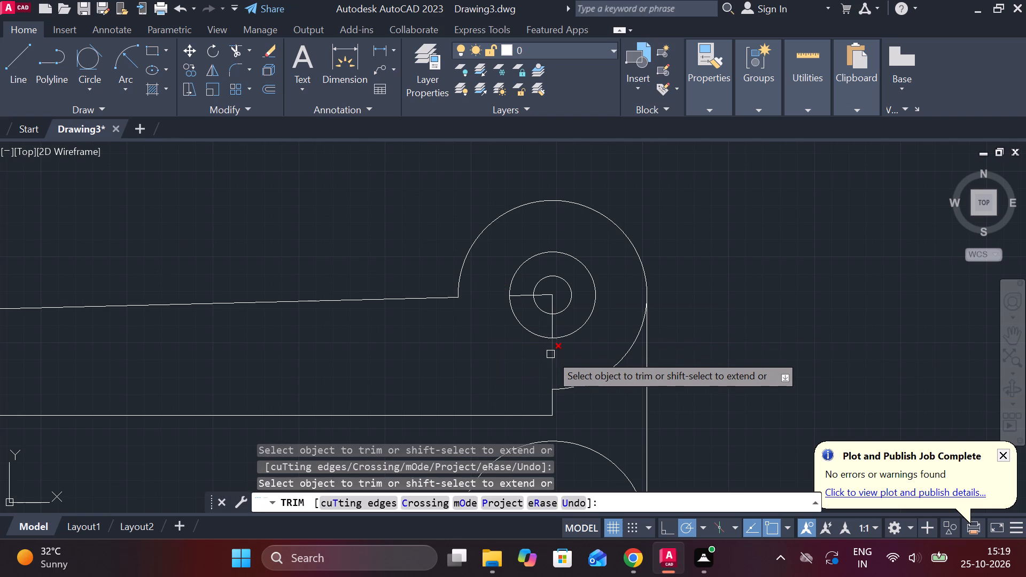
pyautogui.click(550, 354)
pyautogui.click(550, 322)
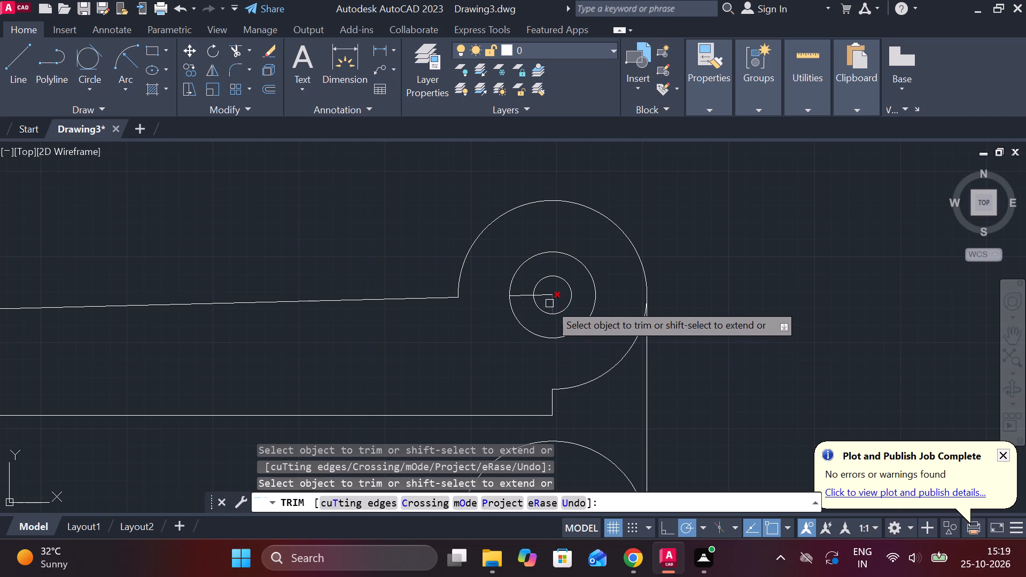
pyautogui.click(549, 303)
pyautogui.click(549, 299)
pyautogui.click(528, 298)
# Trim away the upper outer circle's remaining lower-right arc and the vertical stub at the horizontal line's right end.
pyautogui.scroll(-1, 541, 349)
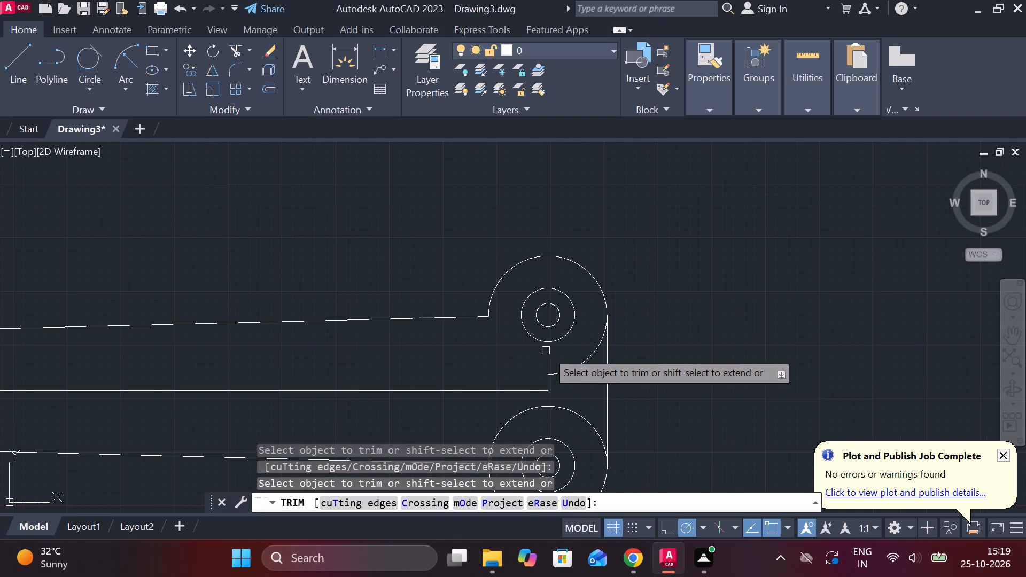
pyautogui.moveTo(611, 364); pyautogui.dragTo(542, 310, button='middle')
pyautogui.click(495, 314)
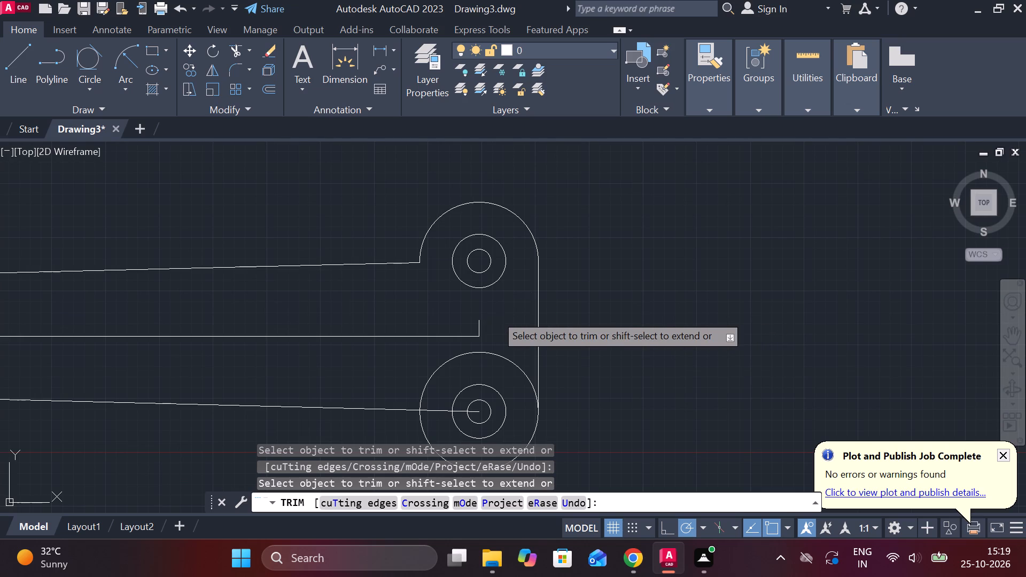
pyautogui.click(480, 319)
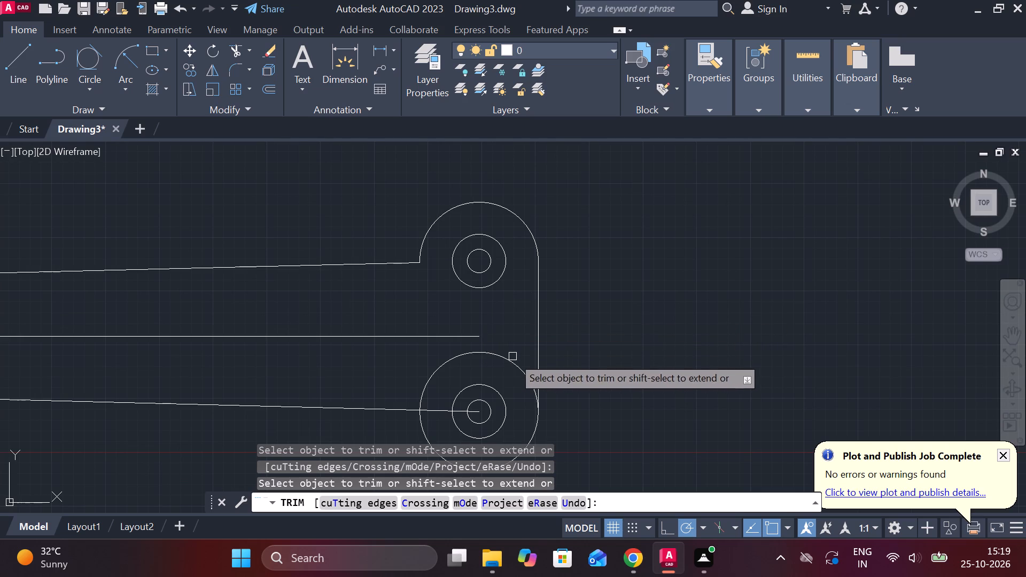
# Trim the lower right-hand outer circle's upper arc and the sloped line's segments inside those concentric circles.
pyautogui.click(508, 358)
pyautogui.moveTo(434, 383); pyautogui.dragTo(412, 321, button='middle')
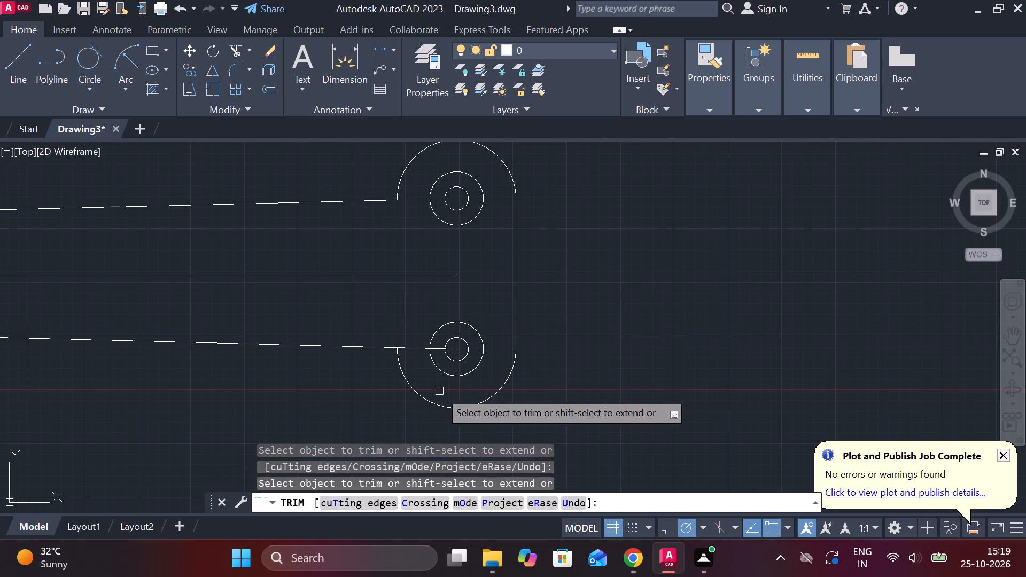
pyautogui.click(419, 347)
pyautogui.scroll(2, 421, 348)
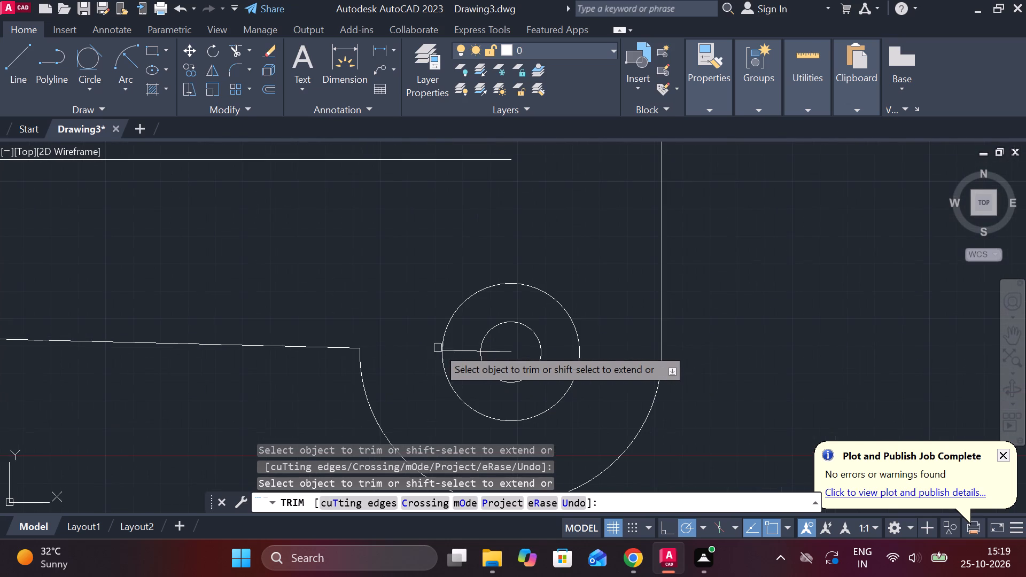
pyautogui.click(468, 346)
pyautogui.click(470, 357)
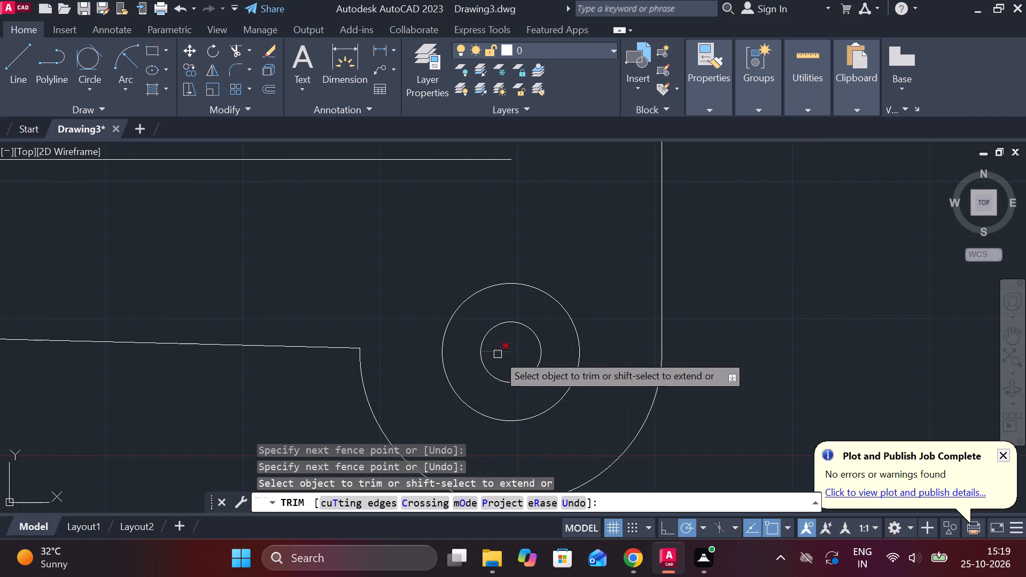
pyautogui.click(498, 354)
pyautogui.scroll(-2, 650, 306)
pyautogui.moveTo(662, 293); pyautogui.dragTo(623, 313, button='middle')
pyautogui.press('Escape')
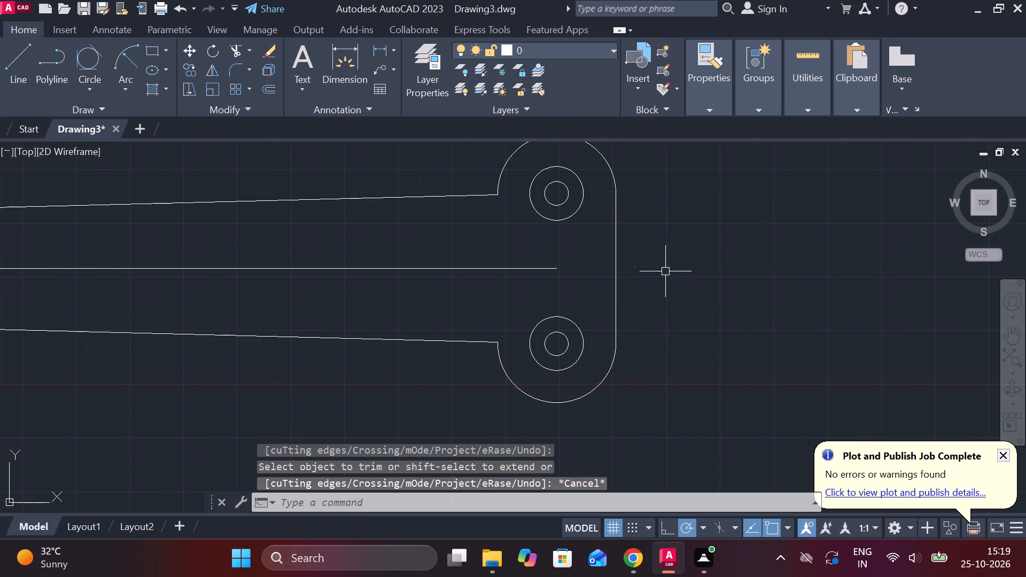
# Fillet the lower and upper corners between the sloped lines and the right-hand outer arcs with radius 40.
pyautogui.write('F R')
pyautogui.press('space')
pyautogui.press('4')
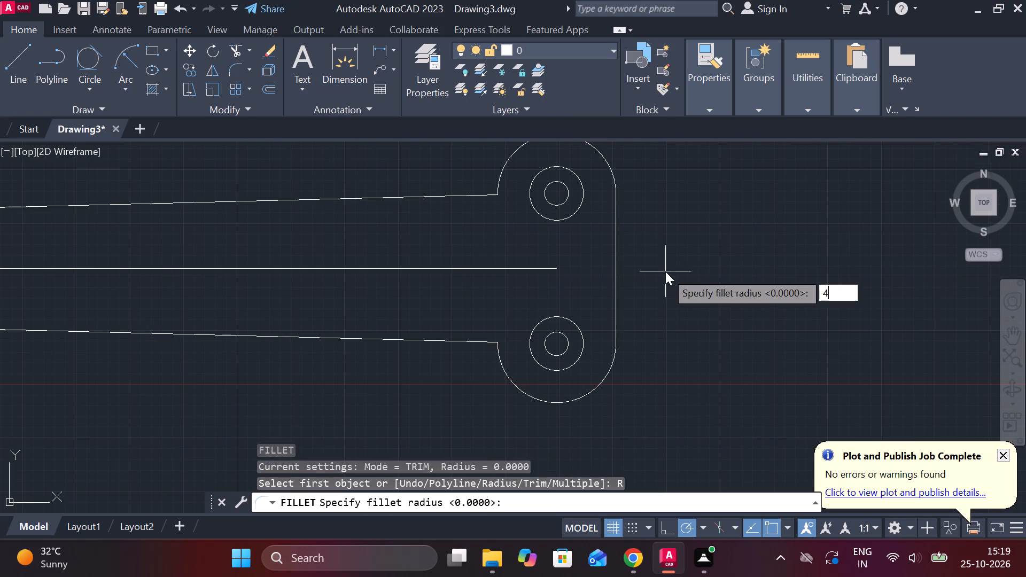
pyautogui.press('0')
pyautogui.press('Return')
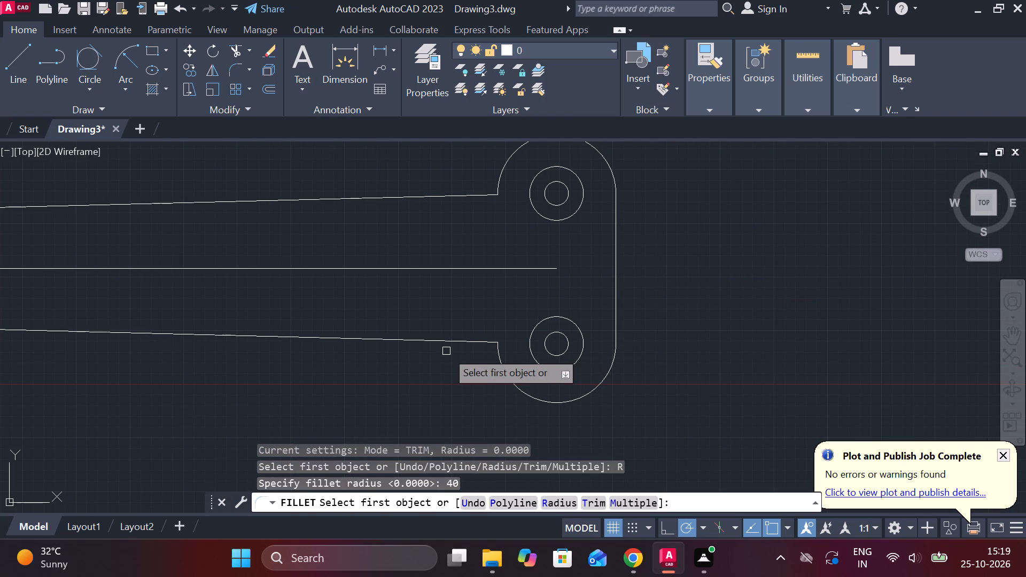
pyautogui.click(456, 342)
pyautogui.click(500, 360)
pyautogui.moveTo(488, 280); pyautogui.dragTo(491, 280, button='middle')
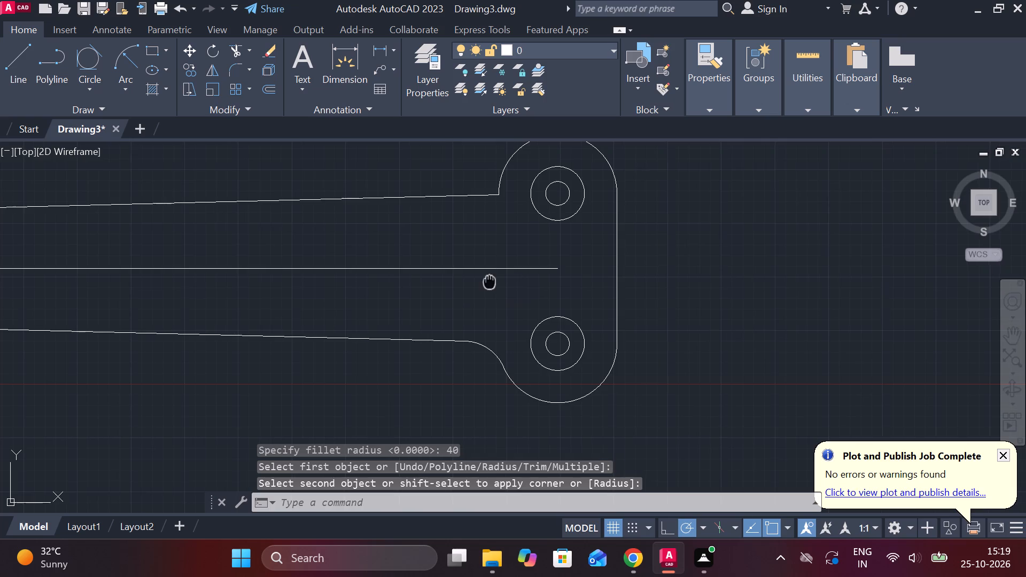
pyautogui.moveTo(491, 280); pyautogui.dragTo(473, 346, button='middle')
pyautogui.press('space')
pyautogui.click(440, 261)
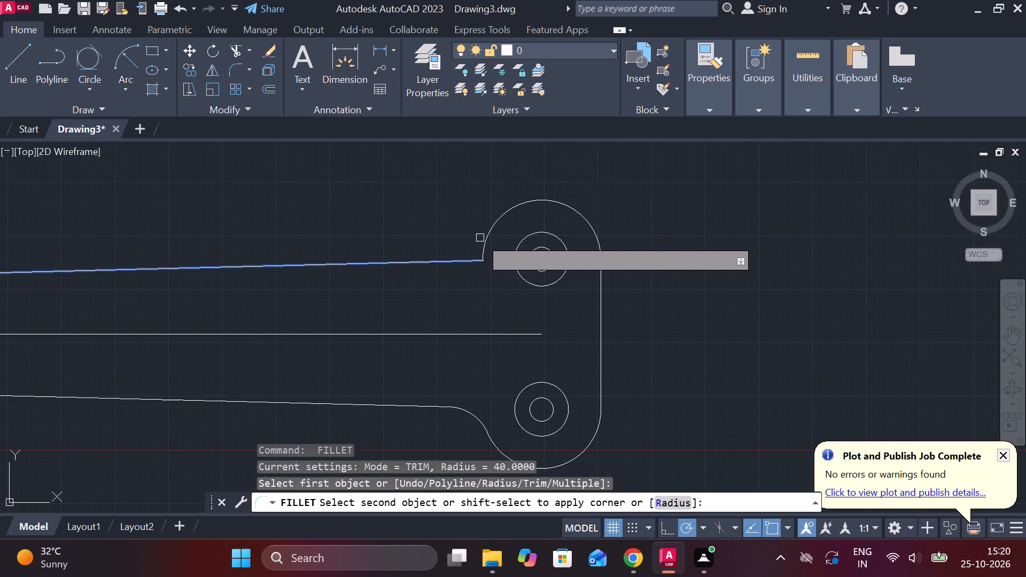
pyautogui.click(485, 234)
# Erase the short vertical line rising from the centre of the left concentric circles.
pyautogui.scroll(-2, 649, 260)
pyautogui.scroll(2, 370, 293)
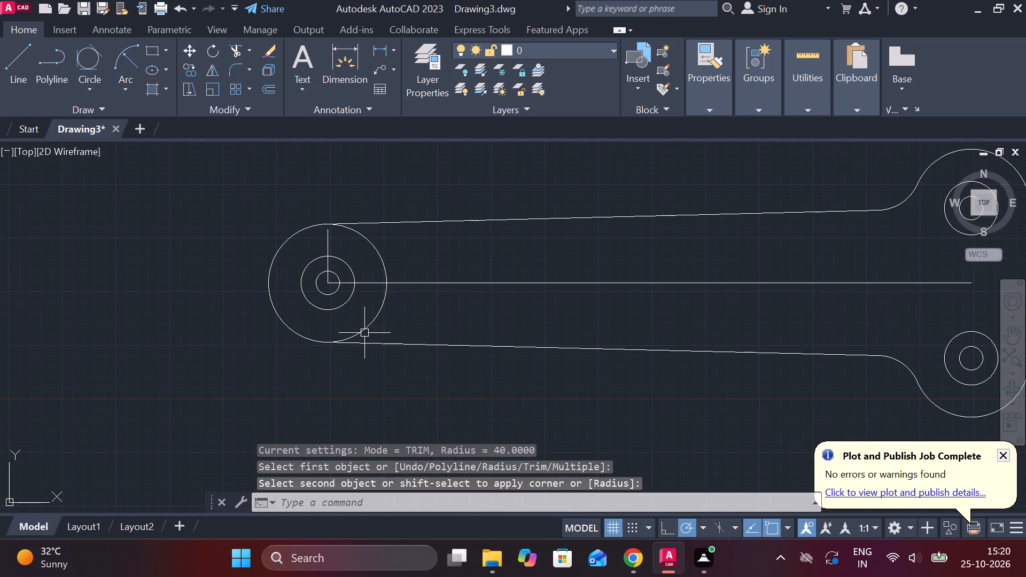
pyautogui.scroll(2, 354, 268)
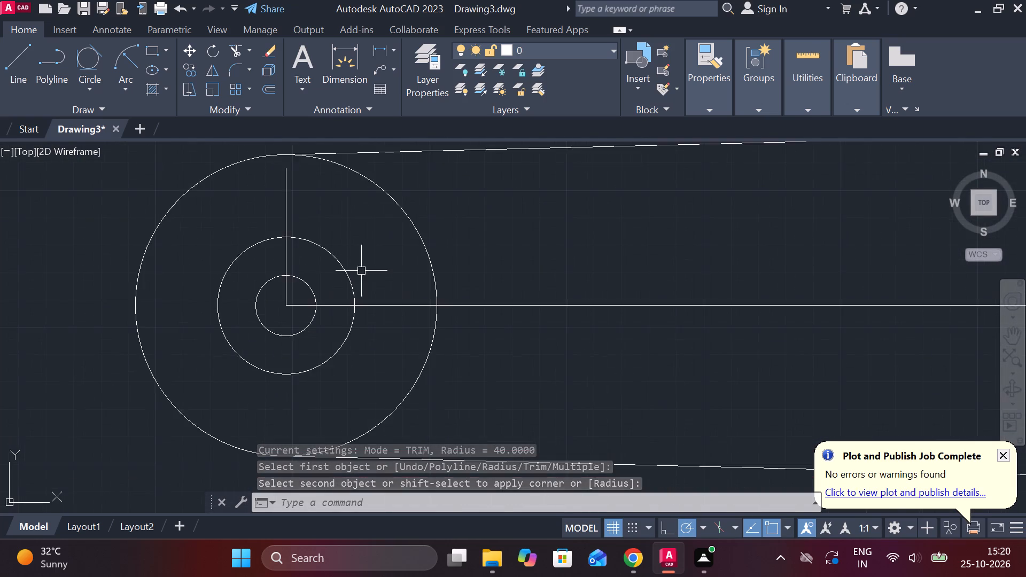
pyautogui.scroll(-3, 377, 272)
pyautogui.moveTo(491, 299); pyautogui.dragTo(385, 302, button='middle')
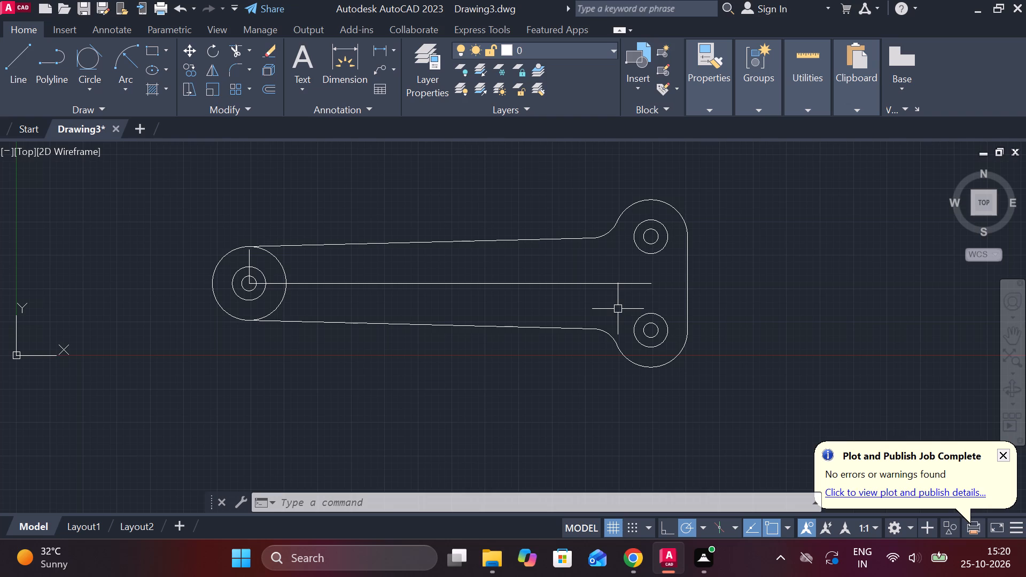
pyautogui.scroll(-1, 410, 267)
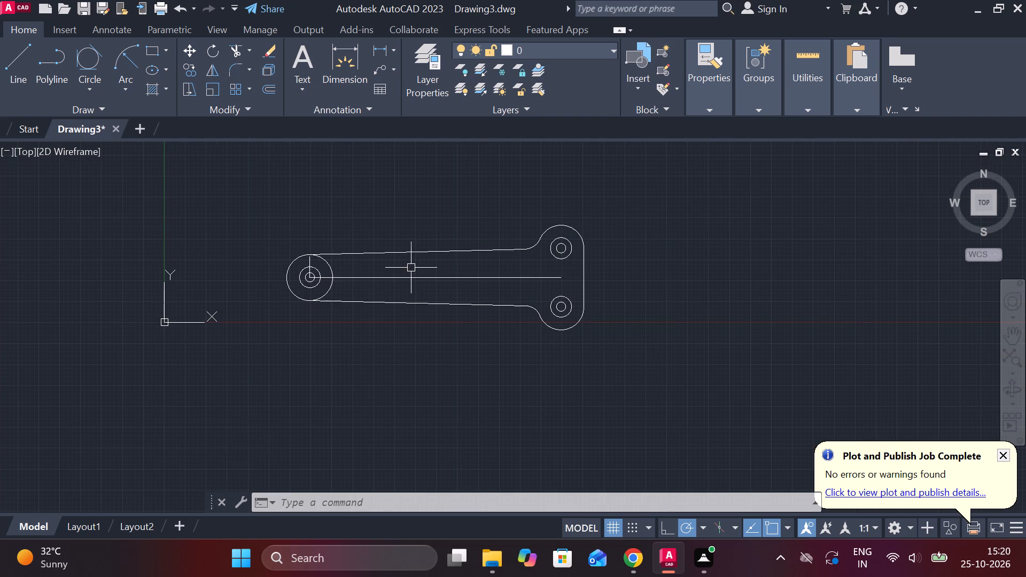
pyautogui.middleClick(411, 268)
pyautogui.moveTo(424, 271); pyautogui.dragTo(422, 362, button='middle')
pyautogui.scroll(1, 297, 348)
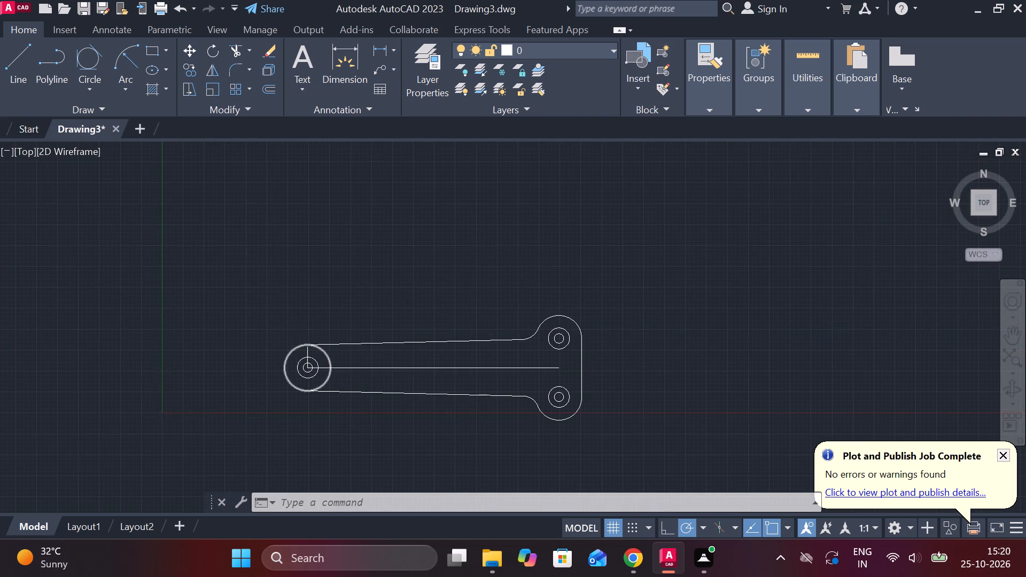
pyautogui.scroll(1, 297, 348)
pyautogui.click(324, 369)
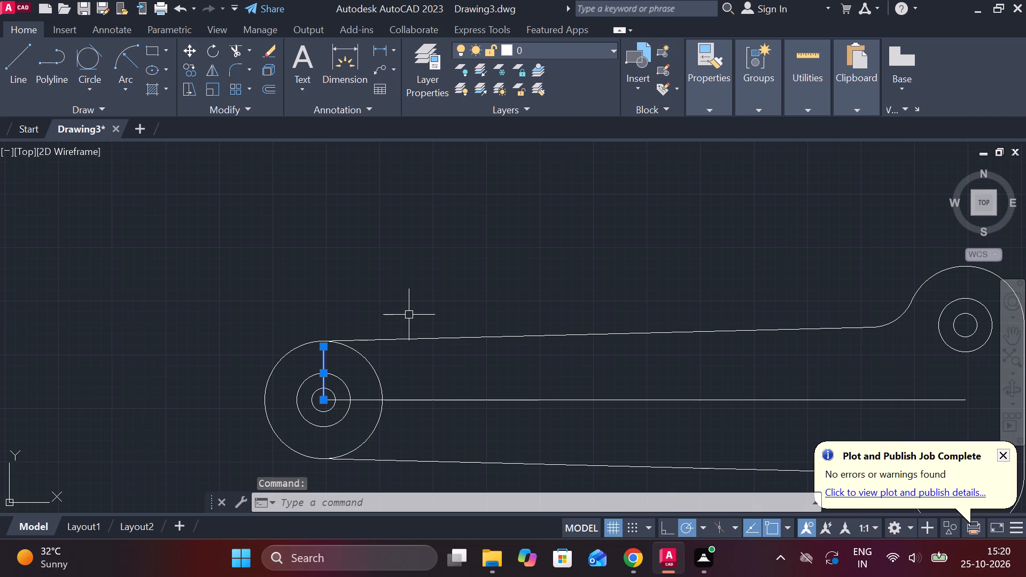
pyautogui.write('E')
pyautogui.press('space')
pyautogui.moveTo(407, 314); pyautogui.dragTo(393, 280, button='middle')
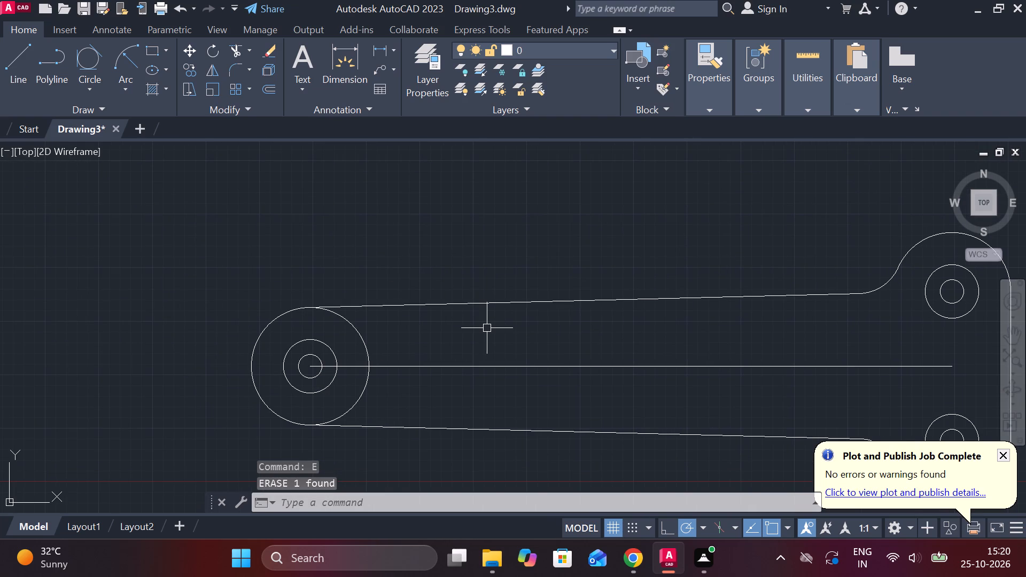
# Add a centre mark to the middle circle of the left concentric circles.
pyautogui.write('CM')
pyautogui.press('Return')
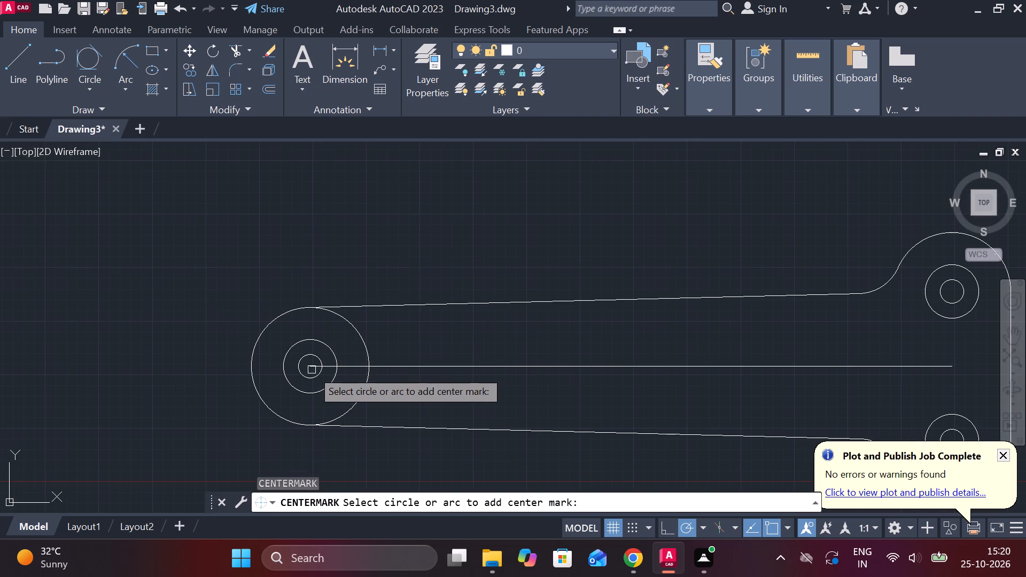
pyautogui.click(320, 342)
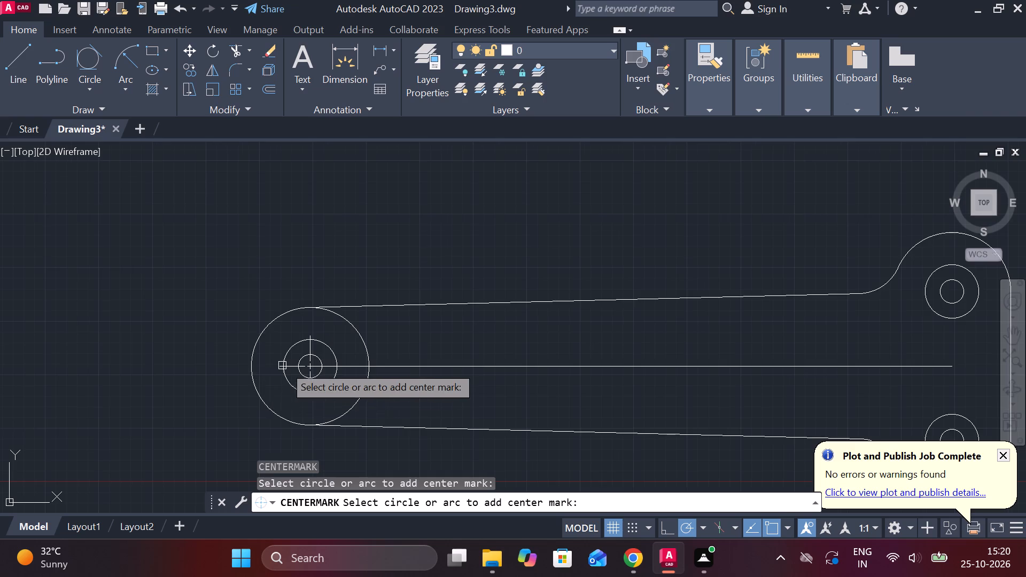
pyautogui.scroll(1, 286, 364)
pyautogui.click(324, 344)
pyautogui.press('Escape')
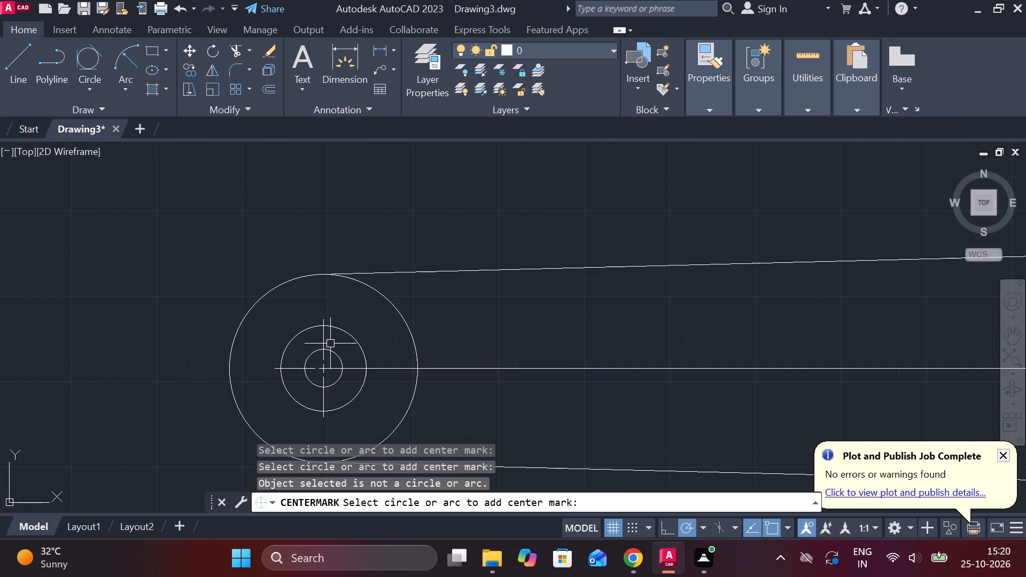
# Stretch the left centre mark's upper end vertically to well above the left outer circle.
pyautogui.click(327, 338)
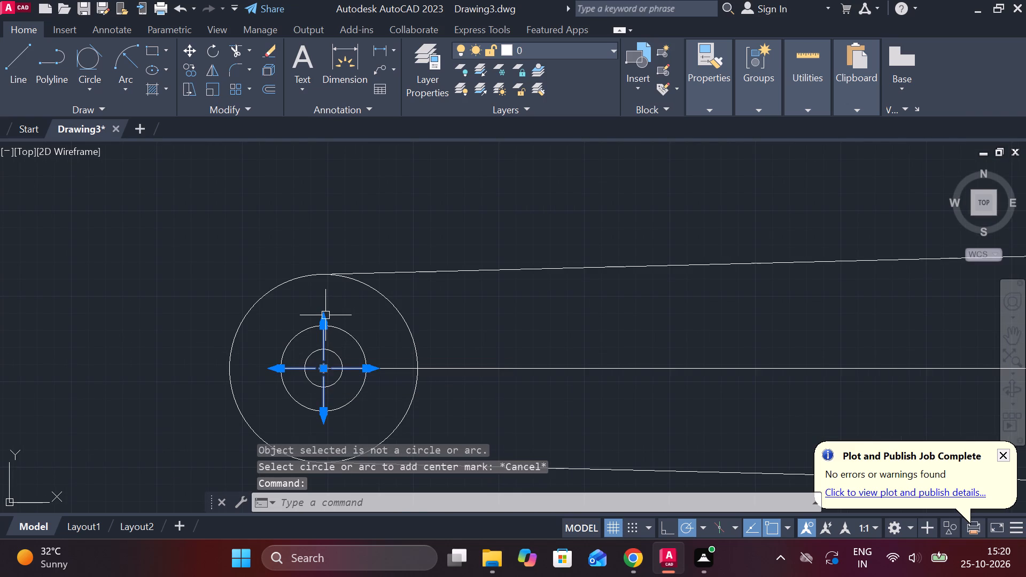
pyautogui.click(325, 319)
pyautogui.scroll(-1, 326, 231)
pyautogui.moveTo(326, 231); pyautogui.dragTo(315, 489, button='middle')
pyautogui.scroll(-3, 343, 362)
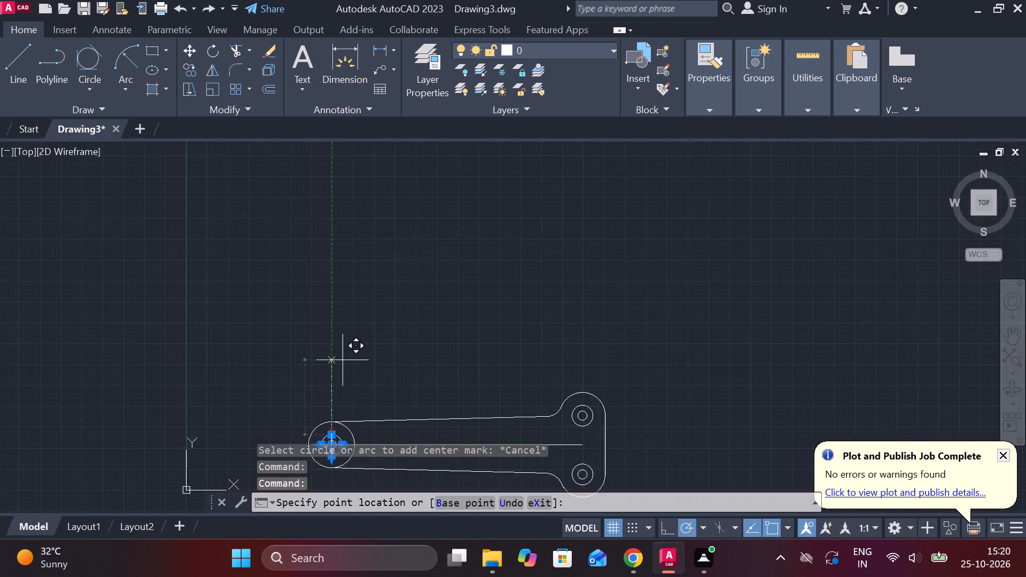
pyautogui.moveTo(342, 364); pyautogui.dragTo(336, 305, button='middle')
pyautogui.scroll(3, 336, 303)
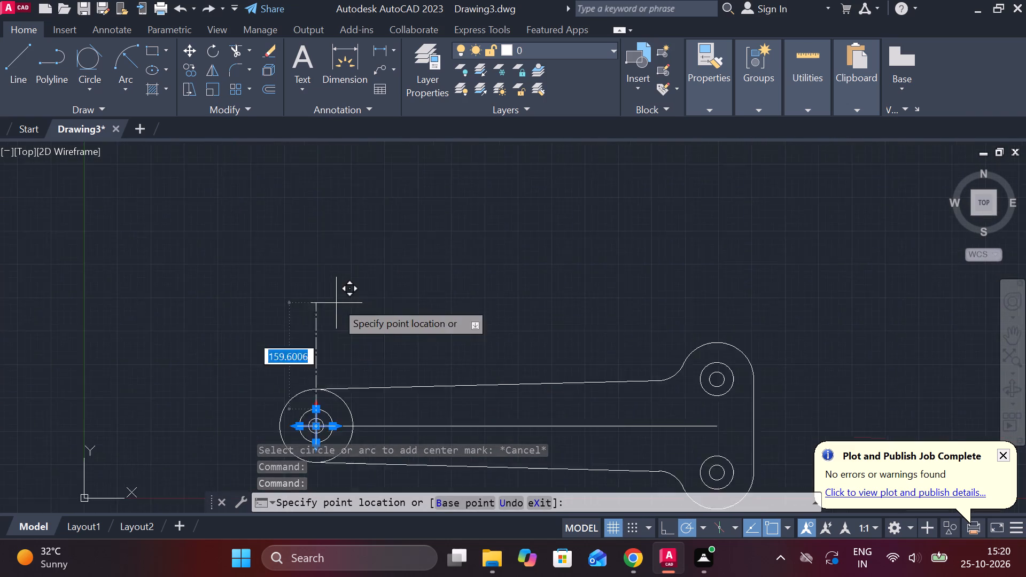
pyautogui.click(336, 251)
pyautogui.press('Escape')
# Add centre marks to the upper and lower right-hand outer arcs.
pyautogui.scroll(-3, 443, 291)
pyautogui.moveTo(458, 291); pyautogui.dragTo(395, 288, button='middle')
pyautogui.scroll(3, 570, 332)
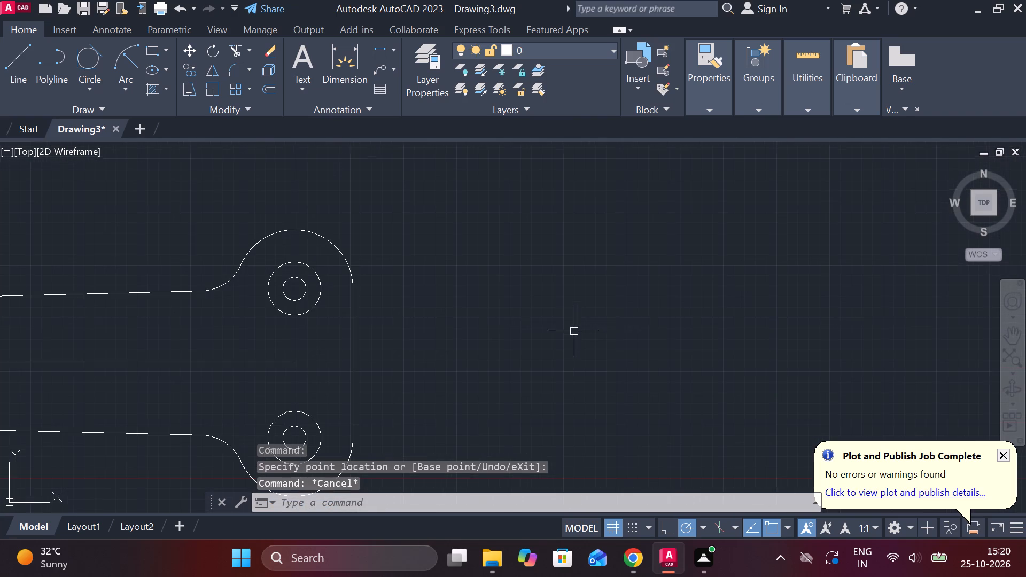
pyautogui.press('space')
pyautogui.click(344, 258)
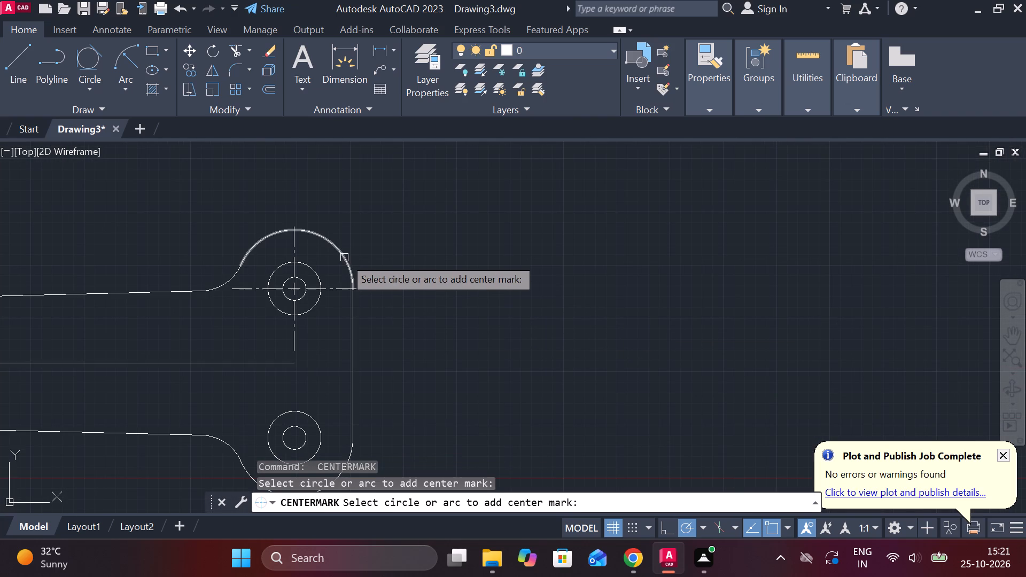
pyautogui.moveTo(384, 285); pyautogui.dragTo(424, 282, button='middle')
pyautogui.moveTo(407, 403); pyautogui.dragTo(444, 299, button='middle')
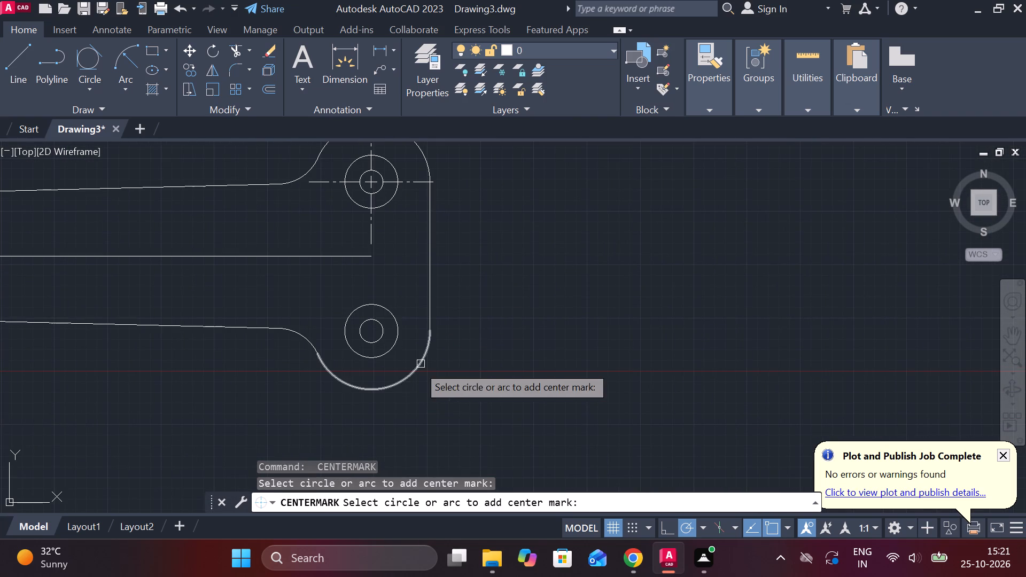
pyautogui.click(410, 368)
pyautogui.scroll(-2, 525, 350)
pyautogui.moveTo(519, 340); pyautogui.dragTo(534, 365, button='middle')
pyautogui.press('Escape')
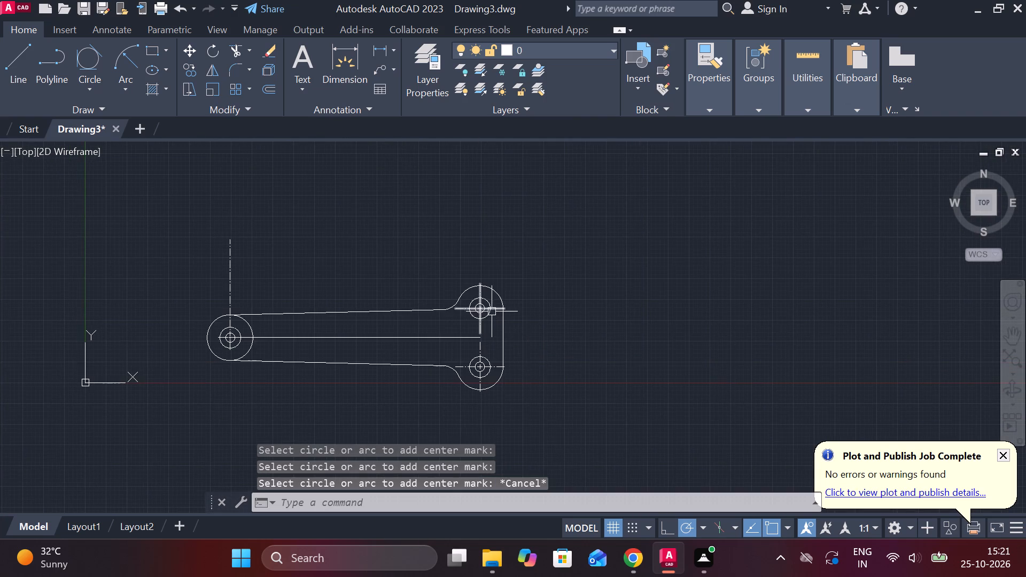
# Stretch the upper right-hand centre mark's top end vertically to well above the outer arc.
pyautogui.scroll(3, 486, 286)
pyautogui.click(458, 308)
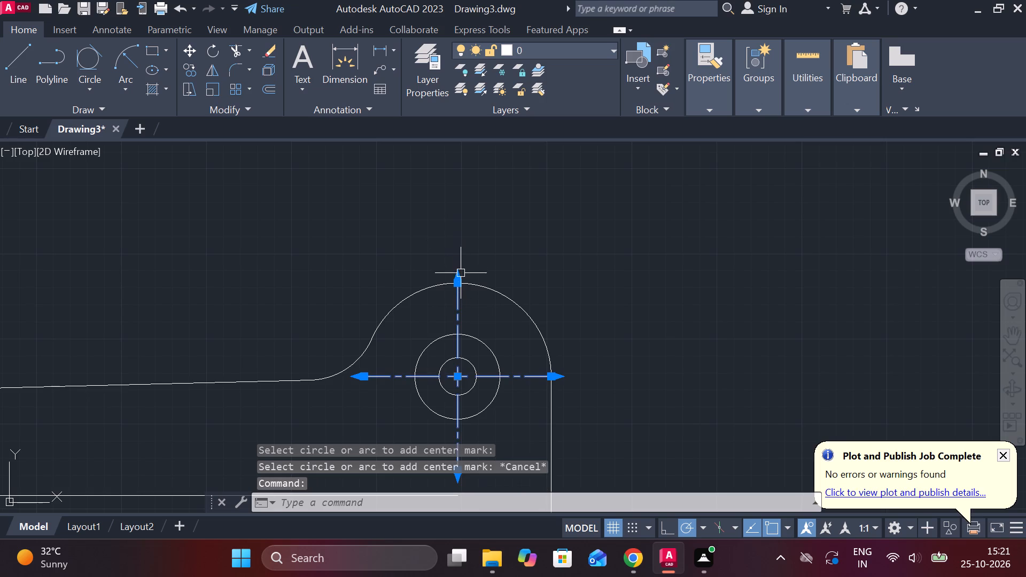
pyautogui.click(458, 276)
pyautogui.moveTo(460, 238); pyautogui.dragTo(464, 342, button='middle')
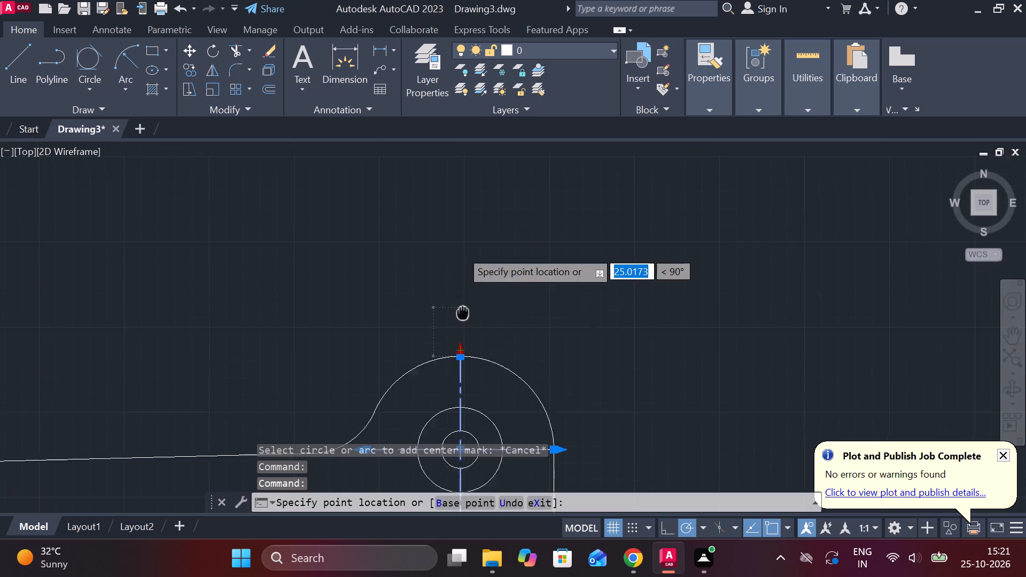
pyautogui.moveTo(464, 342); pyautogui.dragTo(464, 353, button='middle')
pyautogui.scroll(-2, 464, 353)
pyautogui.click(454, 227)
pyautogui.press('Escape')
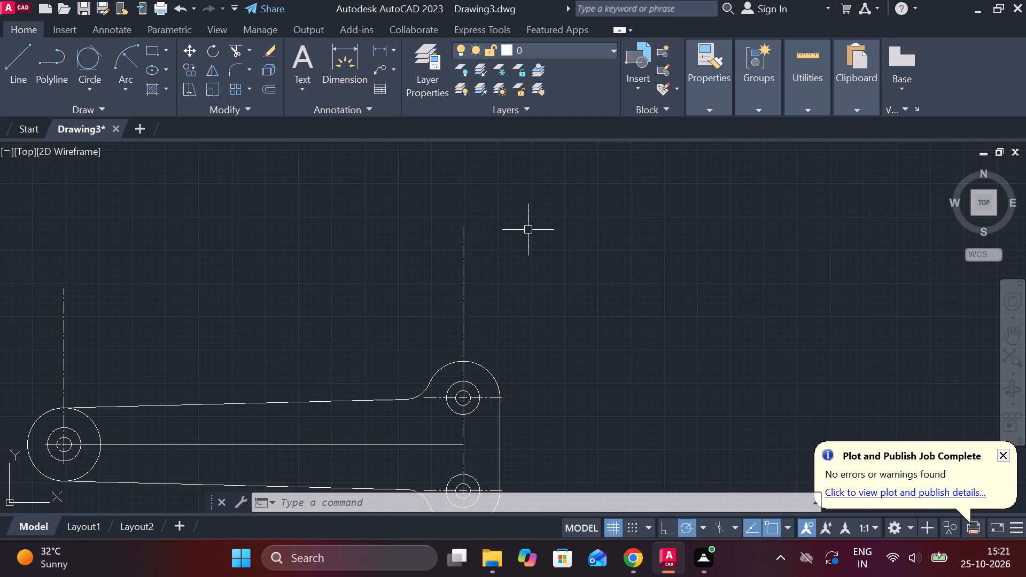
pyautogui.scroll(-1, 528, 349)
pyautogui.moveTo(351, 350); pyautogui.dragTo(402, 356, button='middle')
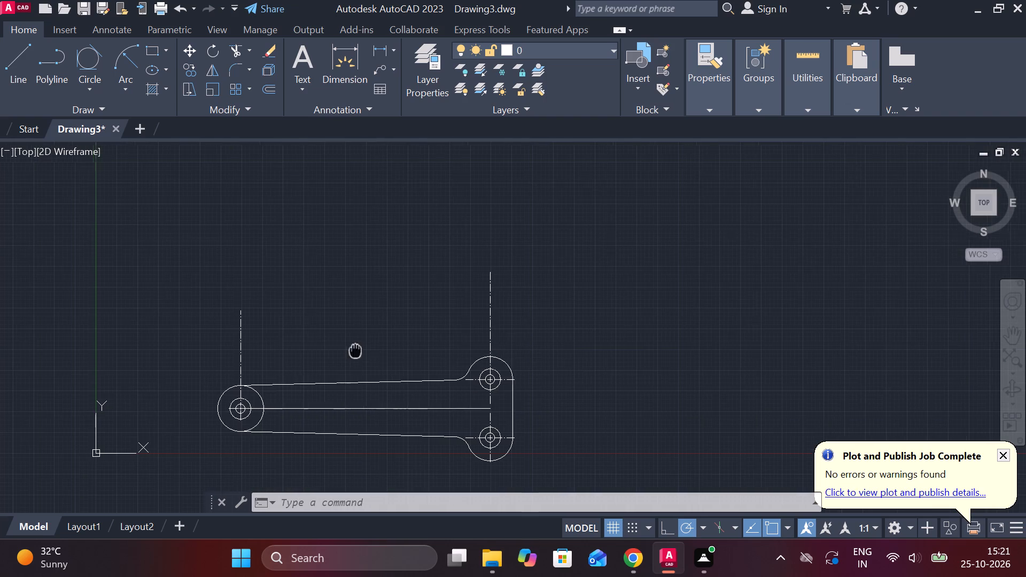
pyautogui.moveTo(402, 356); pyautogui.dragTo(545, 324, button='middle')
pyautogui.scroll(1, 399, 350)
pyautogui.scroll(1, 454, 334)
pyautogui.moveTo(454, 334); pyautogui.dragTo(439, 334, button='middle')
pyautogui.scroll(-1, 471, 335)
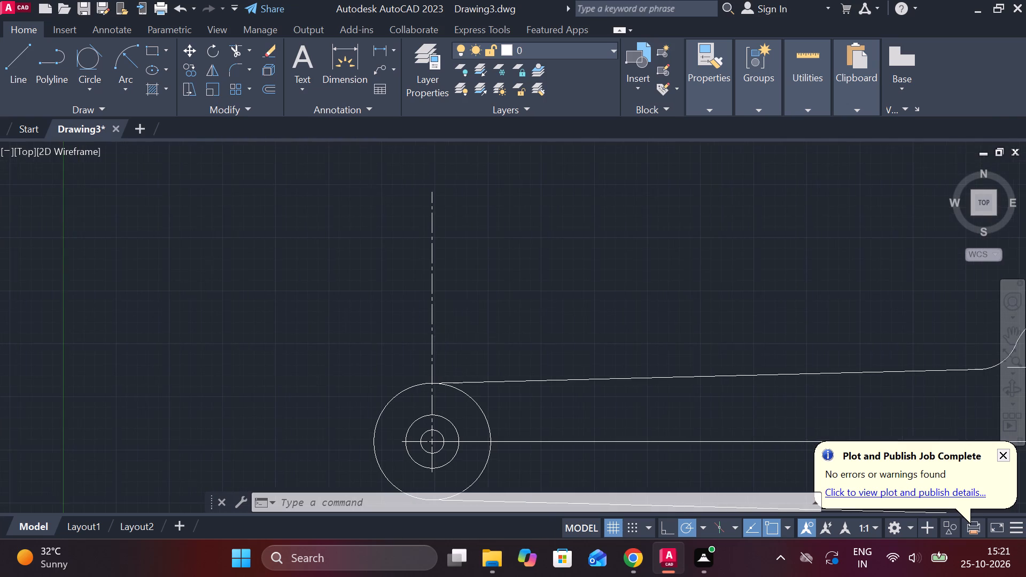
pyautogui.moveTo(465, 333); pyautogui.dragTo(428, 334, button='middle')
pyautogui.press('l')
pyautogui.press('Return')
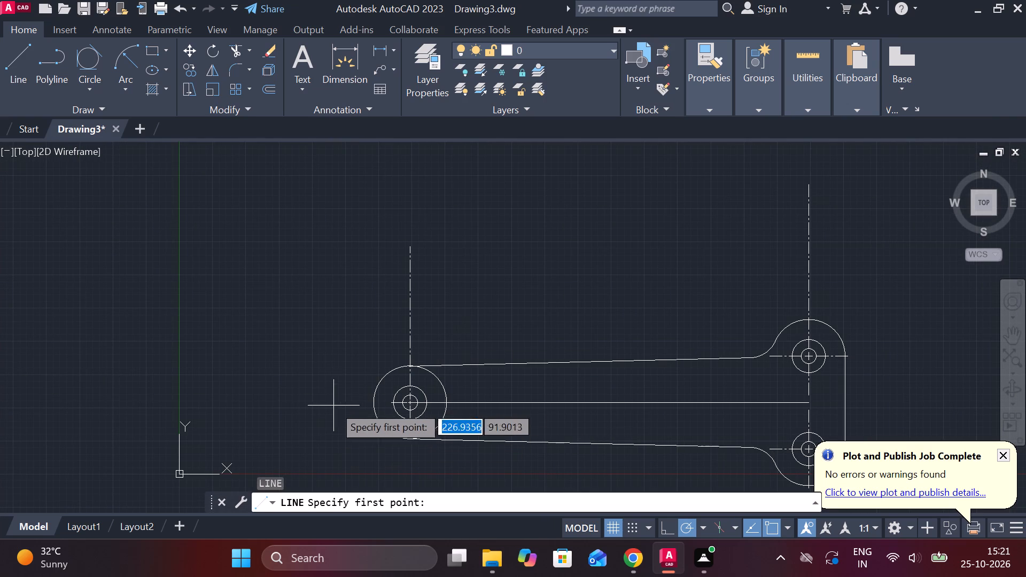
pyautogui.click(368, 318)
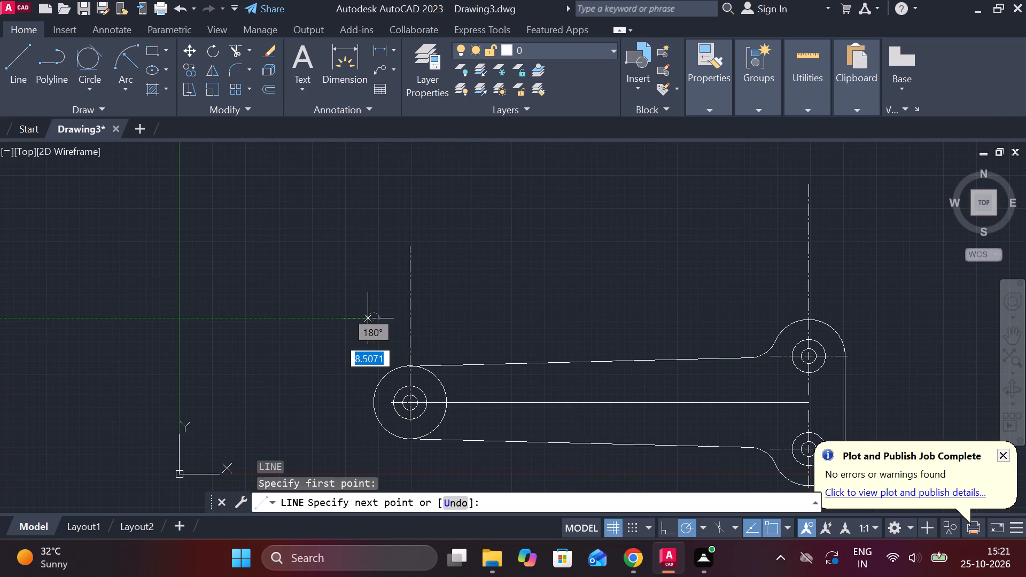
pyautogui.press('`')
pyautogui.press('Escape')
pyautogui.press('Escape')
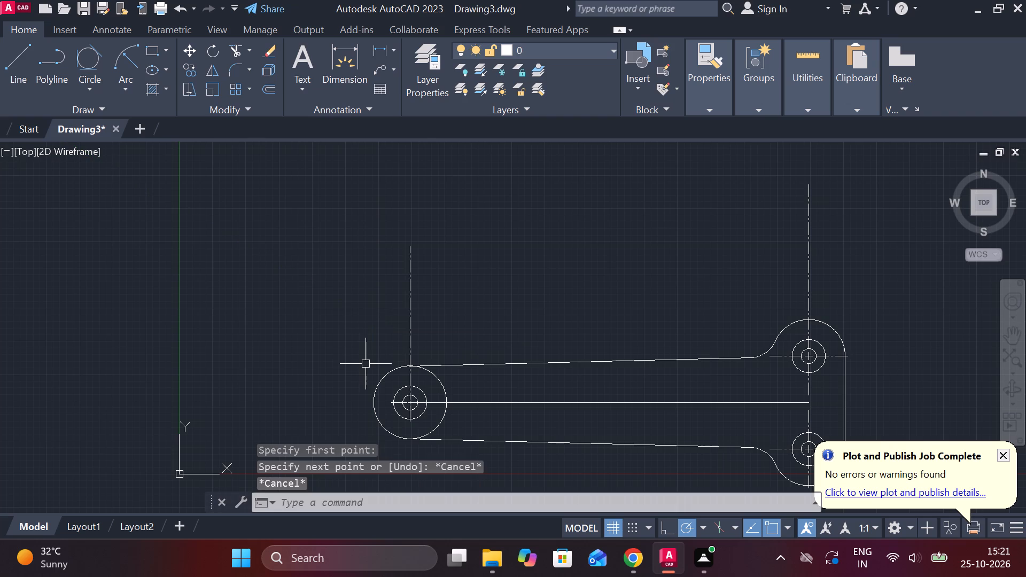
# Draw a horizontal line above the arm, from over the left boss's outer edge to just short of the arm's right edge.
pyautogui.press('l')
pyautogui.press('Return')
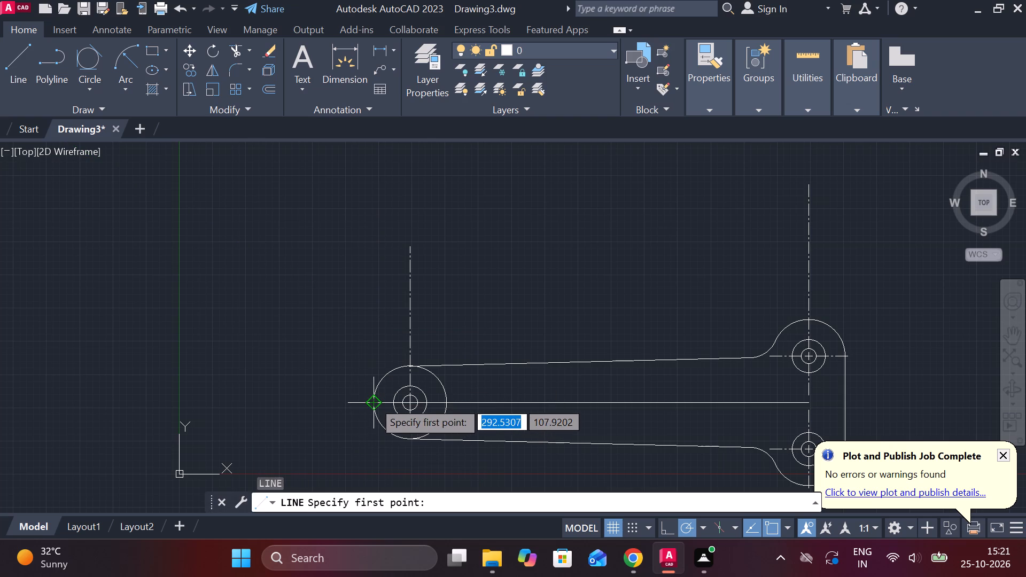
pyautogui.click(371, 291)
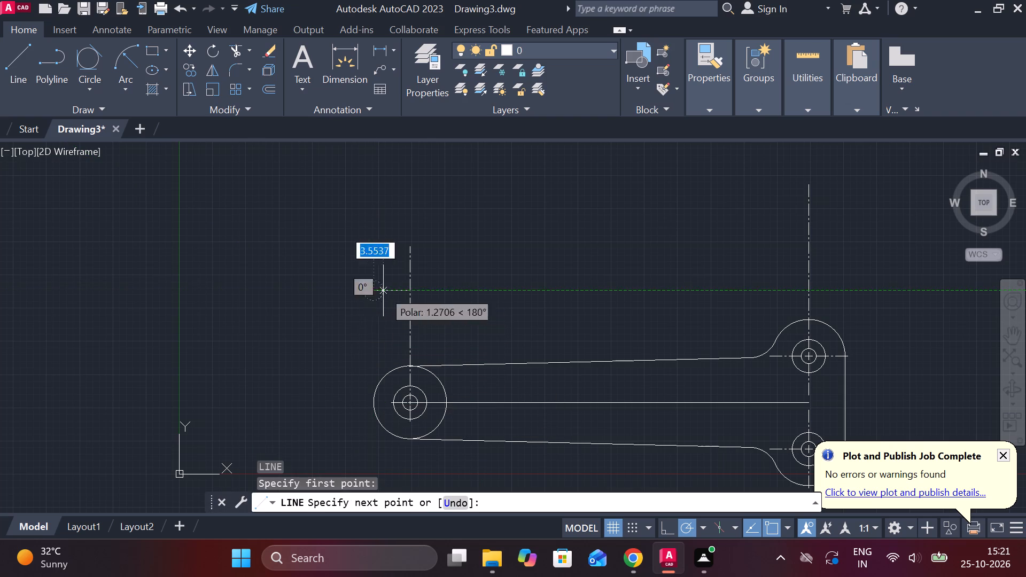
pyautogui.moveTo(733, 309); pyautogui.dragTo(619, 306, button='middle')
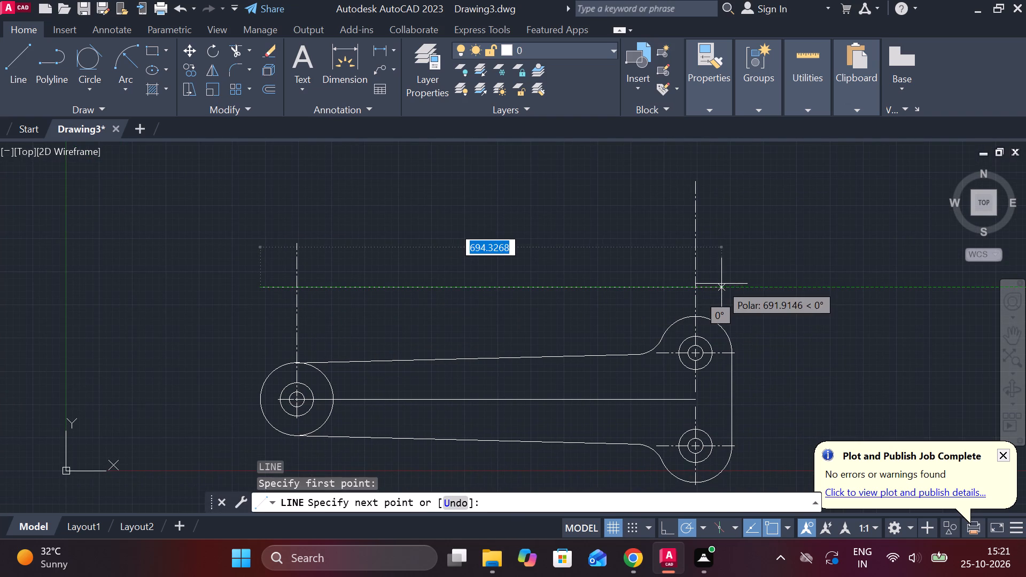
pyautogui.scroll(3, 730, 349)
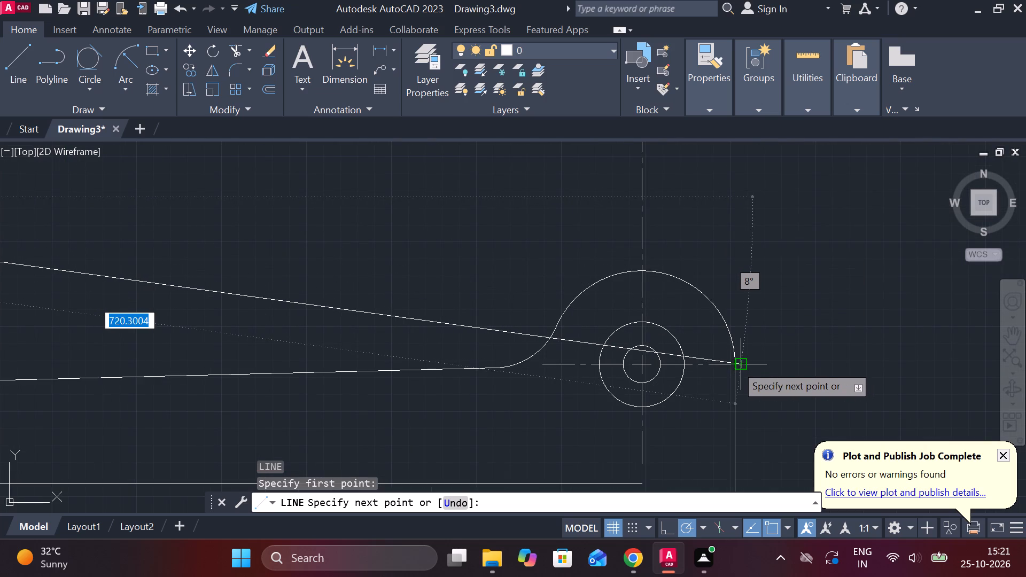
pyautogui.scroll(3, 734, 363)
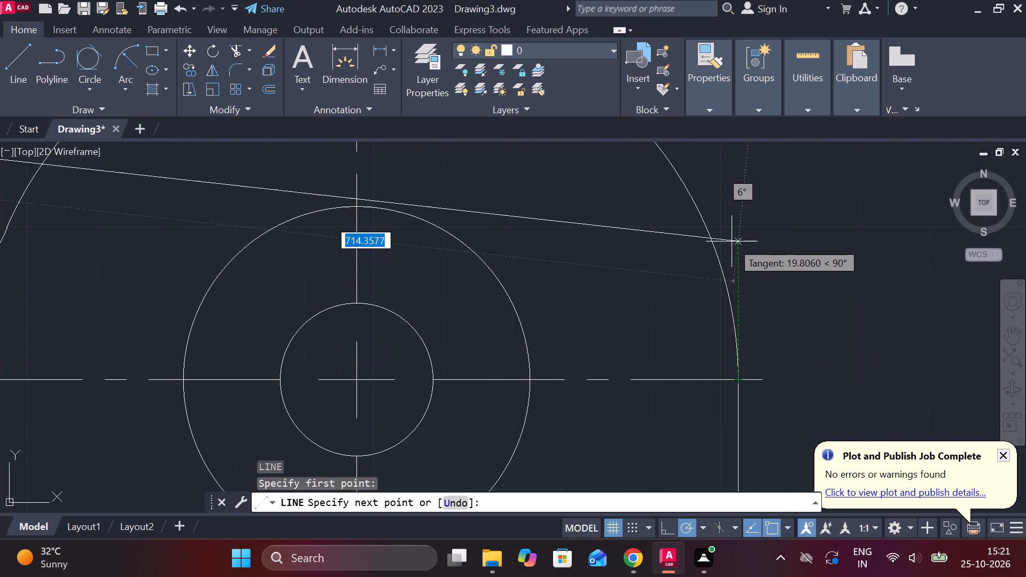
pyautogui.scroll(-4, 732, 237)
pyautogui.scroll(-1, 731, 170)
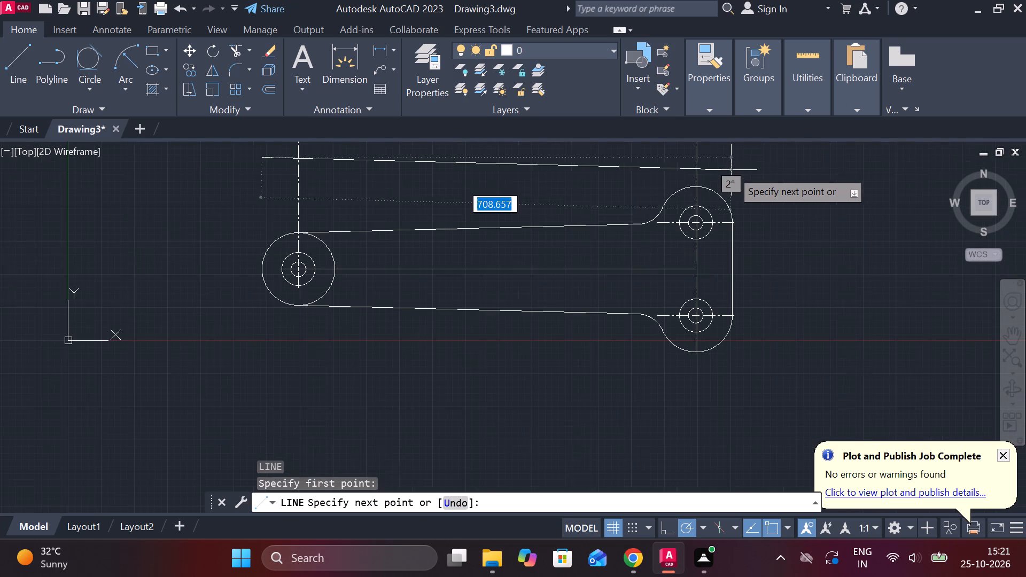
pyautogui.click(730, 151)
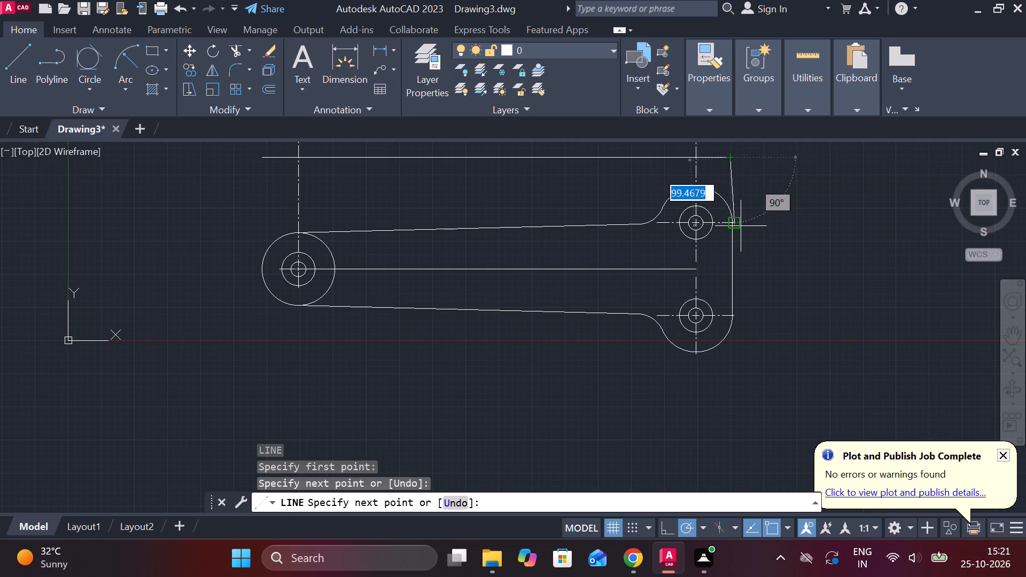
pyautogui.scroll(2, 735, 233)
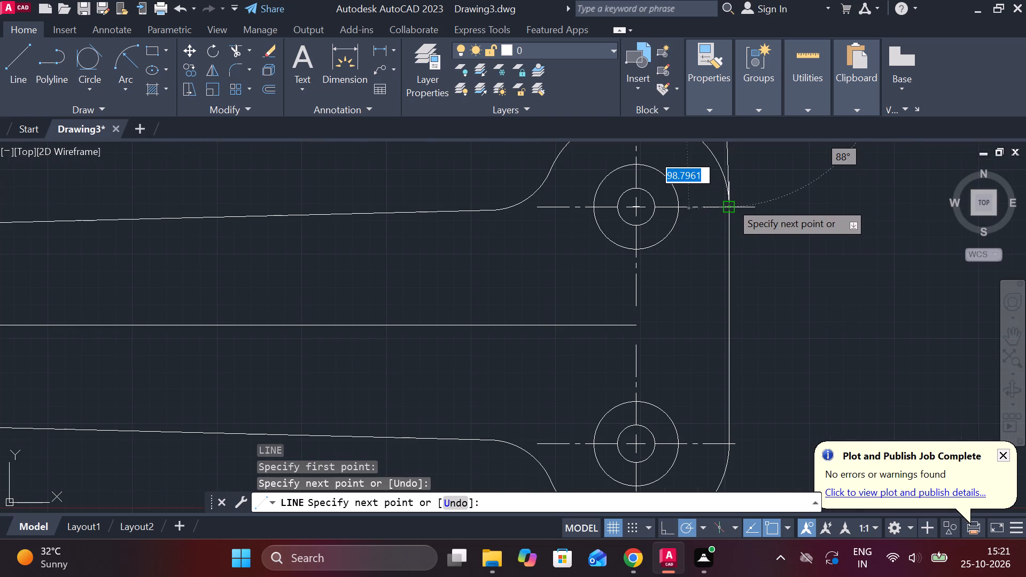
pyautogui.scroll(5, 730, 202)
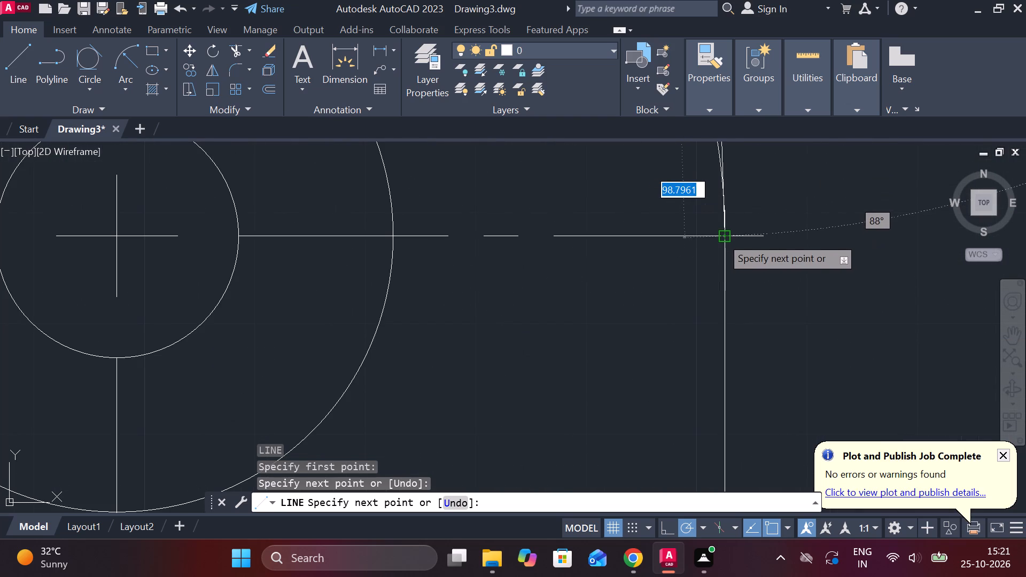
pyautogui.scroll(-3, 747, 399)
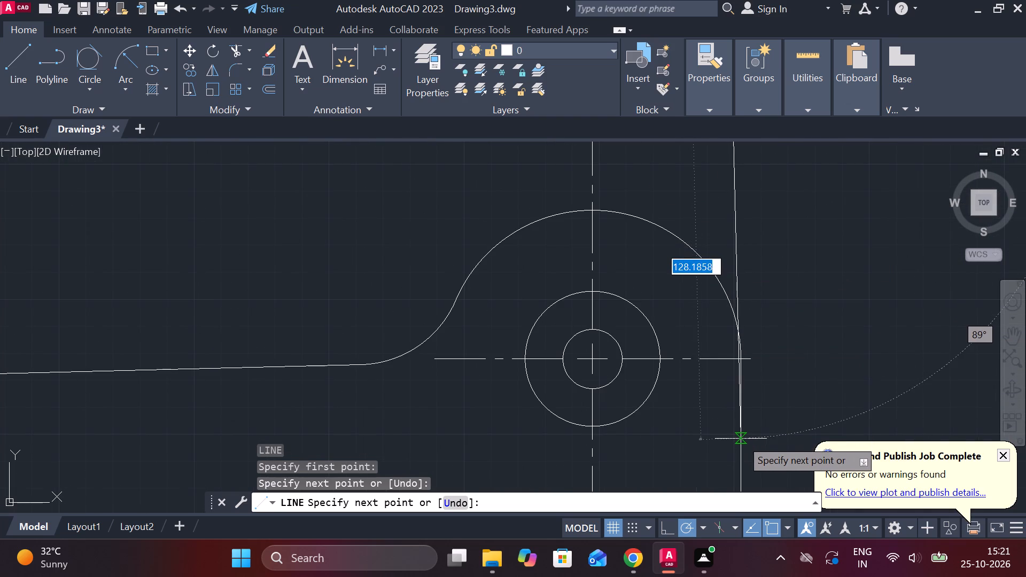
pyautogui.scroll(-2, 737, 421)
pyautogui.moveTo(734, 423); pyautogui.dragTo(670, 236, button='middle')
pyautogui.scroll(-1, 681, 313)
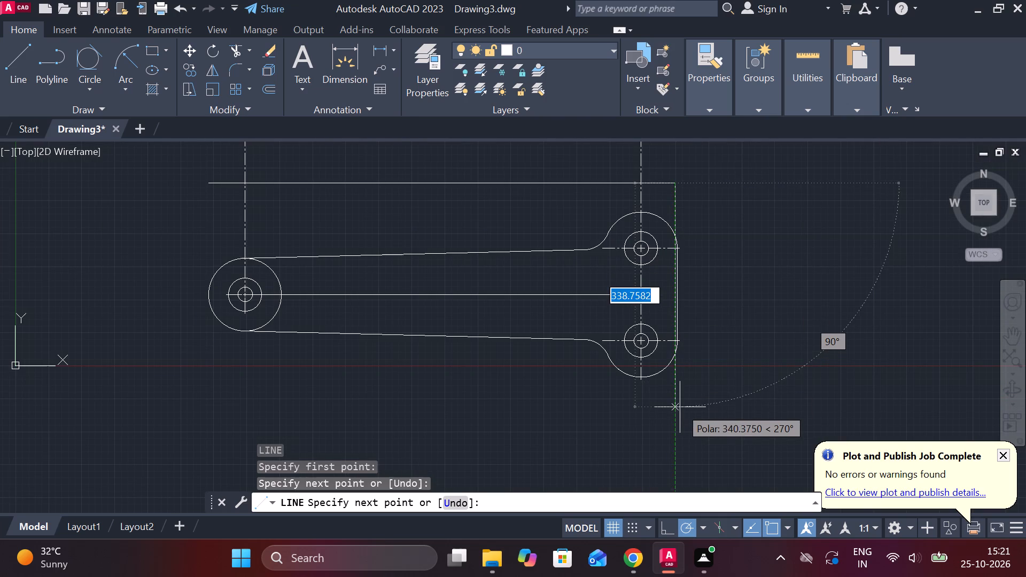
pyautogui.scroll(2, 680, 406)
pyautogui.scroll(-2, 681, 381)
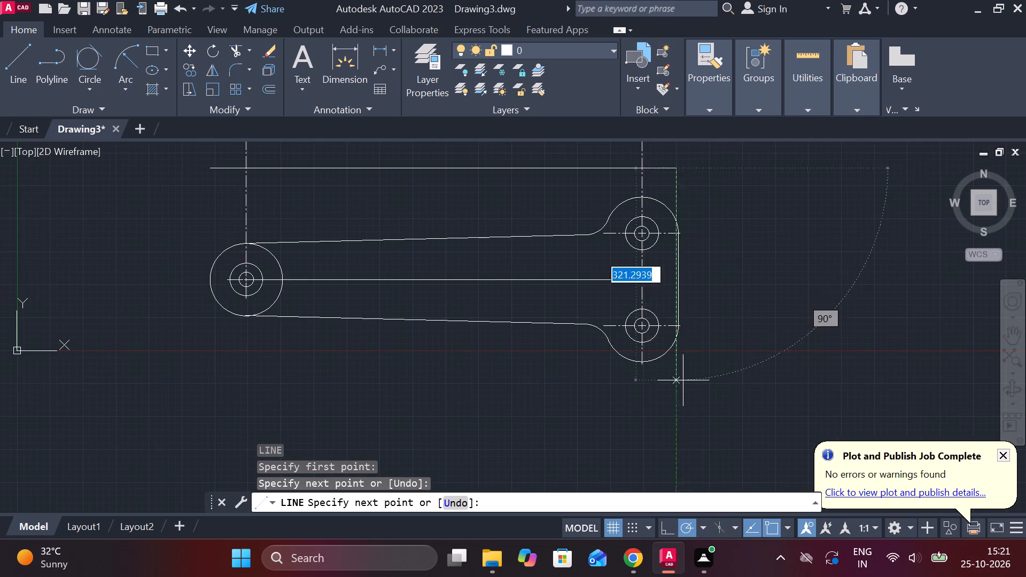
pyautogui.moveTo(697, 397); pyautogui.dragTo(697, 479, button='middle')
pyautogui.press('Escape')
# Draw a vertical projection line from the right end of the upper right-hand outer arc up past the horizontal line.
pyautogui.scroll(2, 696, 301)
pyautogui.press('l')
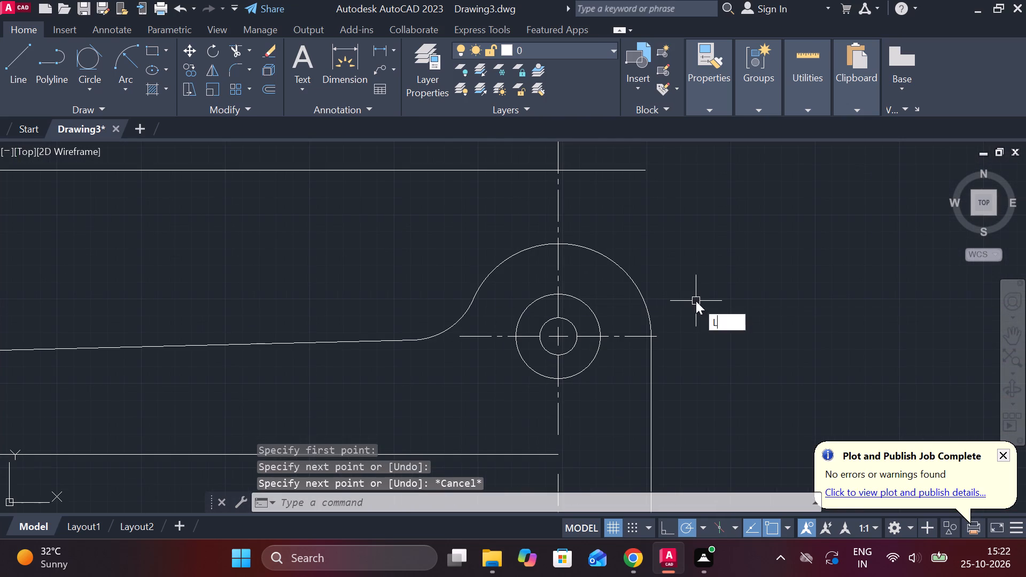
pyautogui.press('Return')
pyautogui.scroll(3, 663, 329)
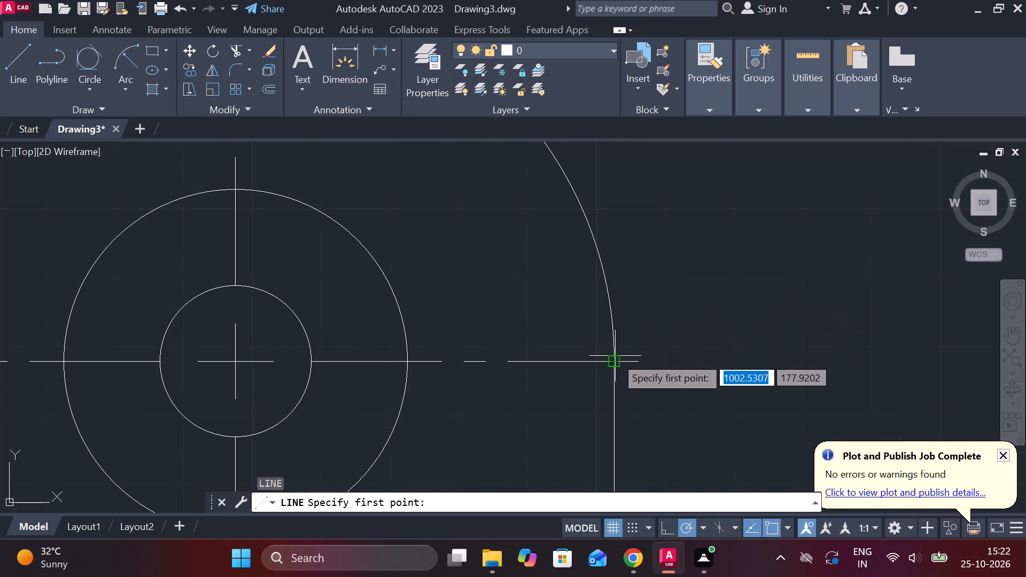
pyautogui.click(616, 360)
pyautogui.scroll(-2, 615, 259)
pyautogui.moveTo(619, 372); pyautogui.dragTo(597, 461, button='middle')
pyautogui.moveTo(617, 271); pyautogui.dragTo(569, 487, button='middle')
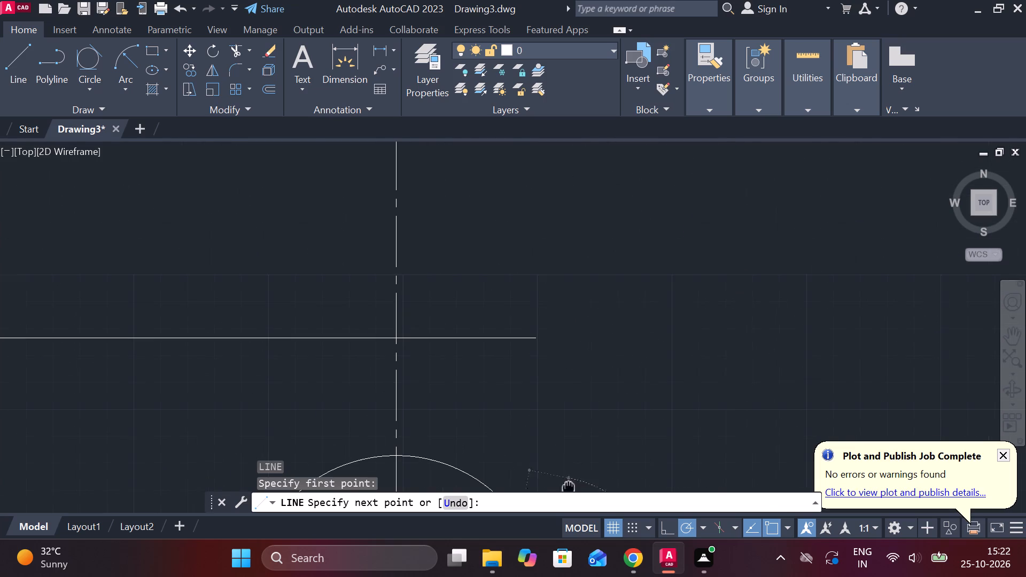
pyautogui.click(538, 217)
pyautogui.press('Escape')
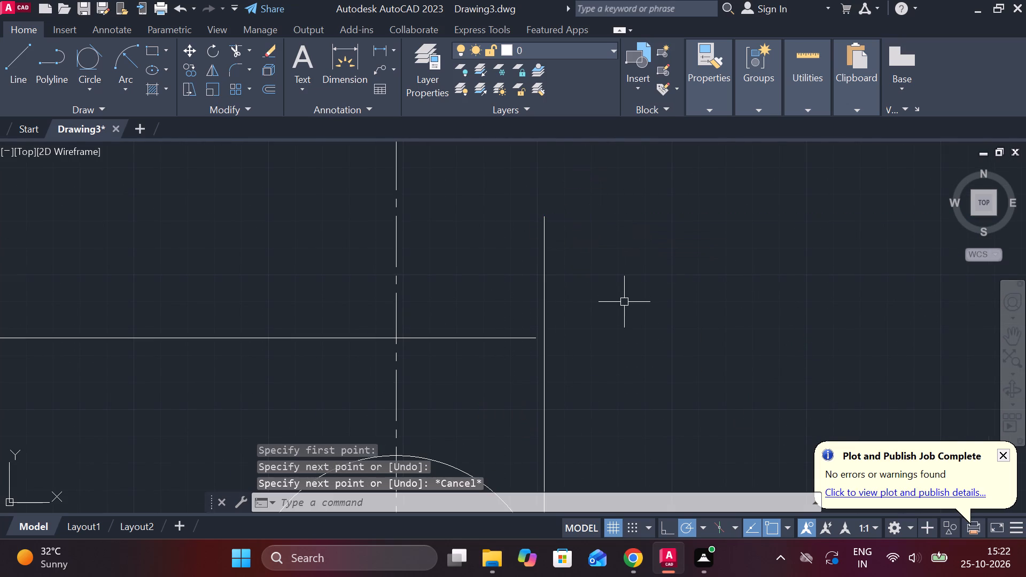
# Extend the horizontal line's right end to the vertical projection line.
pyautogui.write('EX')
pyautogui.press('space')
pyautogui.click(520, 340)
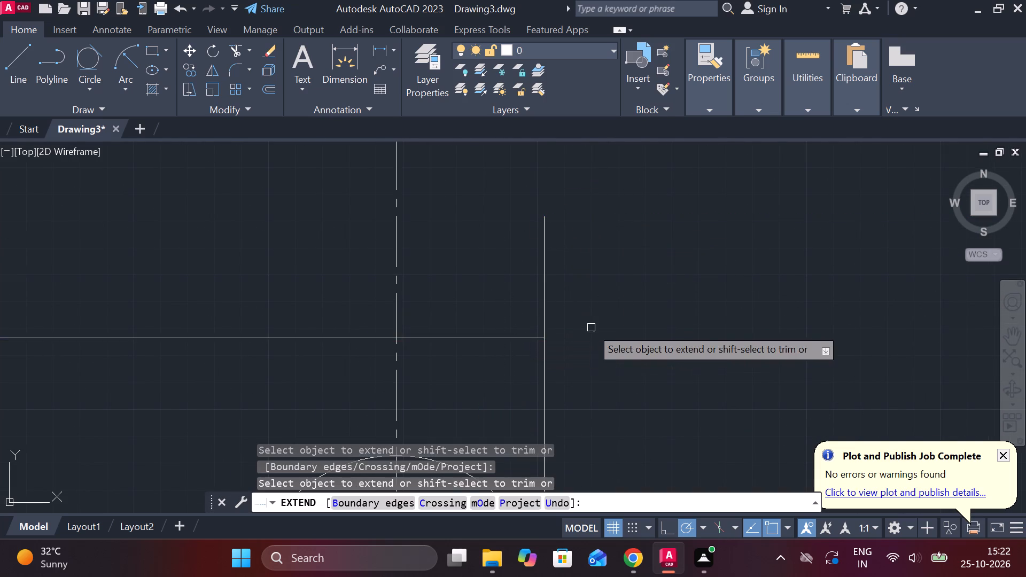
pyautogui.scroll(-2, 591, 328)
pyautogui.press('Escape')
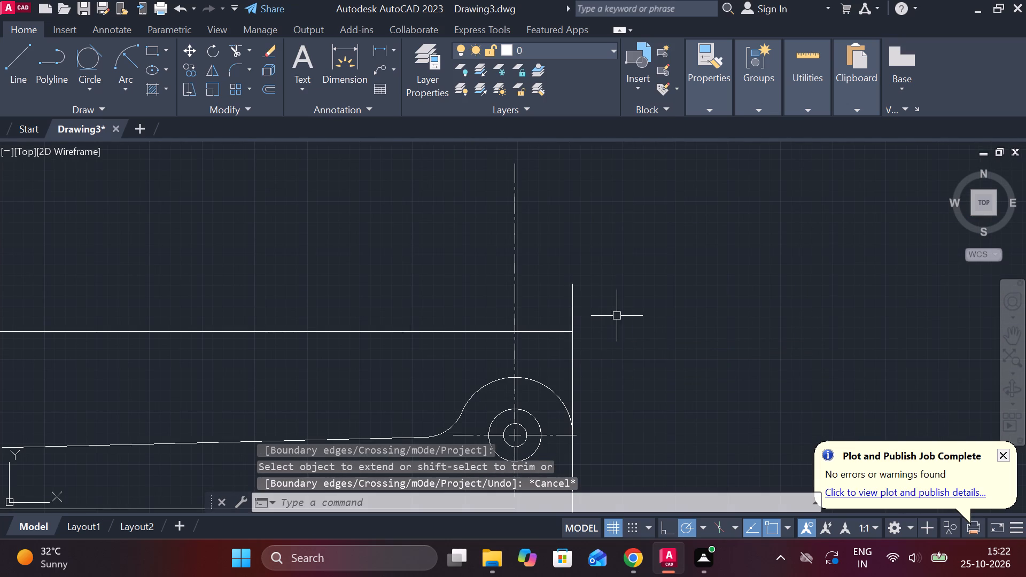
# Draw a 15-unit vertical edge up from the horizontal line's left end and a 710-unit top edge across to the projection line.
pyautogui.scroll(-2, 617, 316)
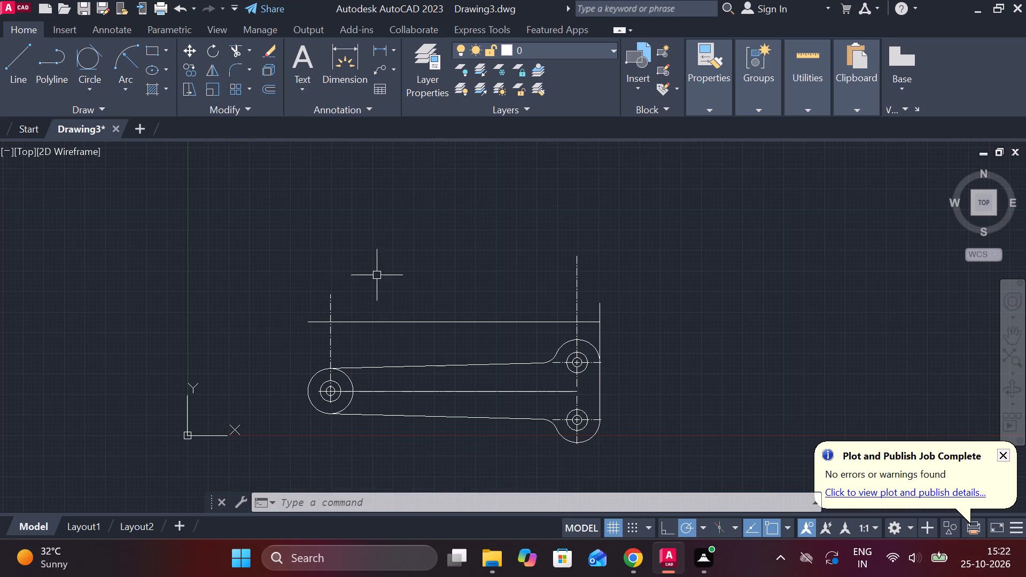
pyautogui.moveTo(384, 266); pyautogui.dragTo(473, 298, button='middle')
pyautogui.scroll(1, 422, 310)
pyautogui.press('l')
pyautogui.press('Return')
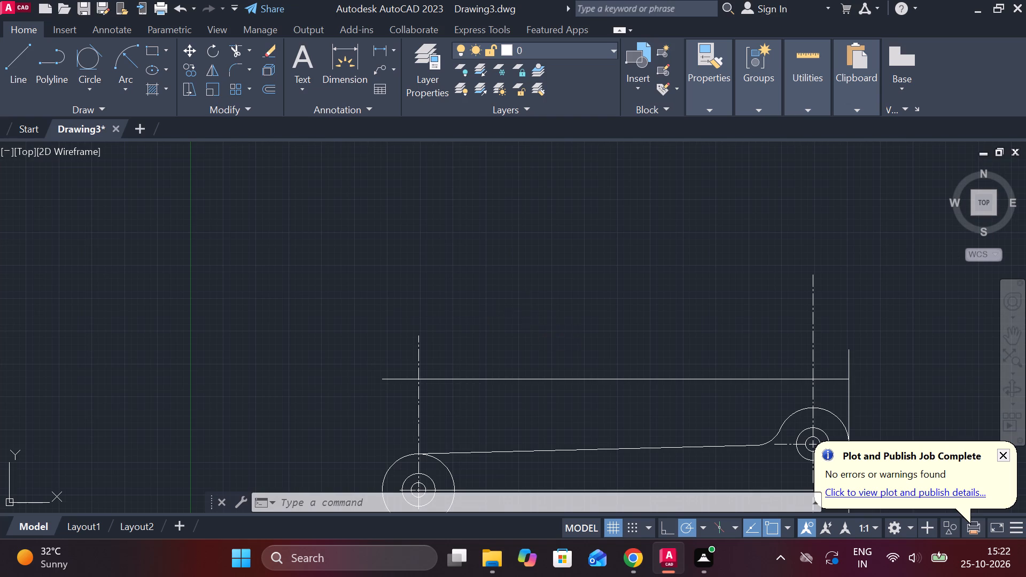
pyautogui.click(385, 379)
pyautogui.write('15')
pyautogui.press('Return')
pyautogui.moveTo(710, 369); pyautogui.dragTo(701, 369, button='middle')
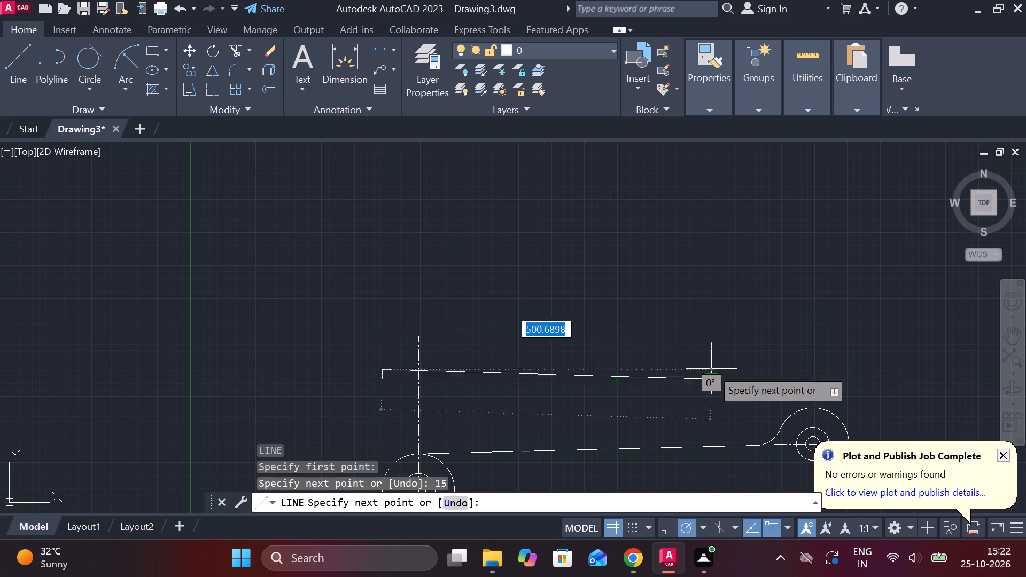
pyautogui.moveTo(701, 369); pyautogui.dragTo(626, 352, button='middle')
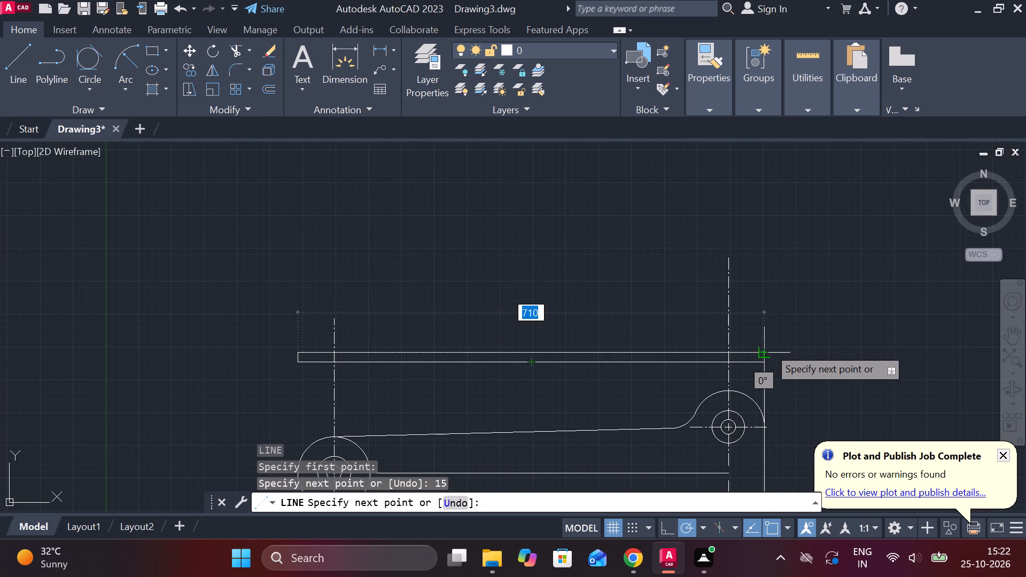
pyautogui.click(768, 347)
pyautogui.press('Escape')
# Trim the vertical projection line above and below the thin bar, leaving only the bar's right end edge.
pyautogui.write('TR')
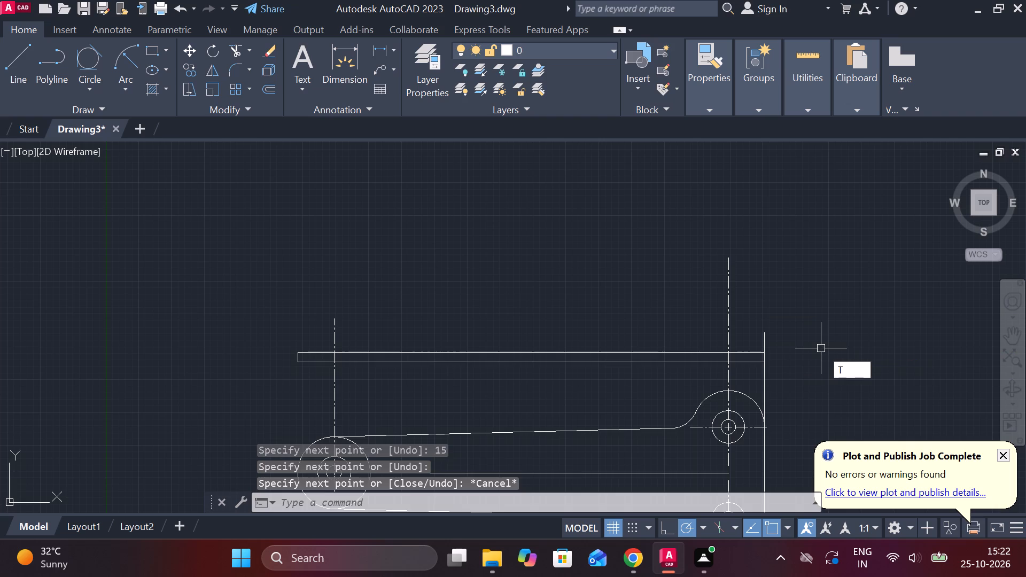
pyautogui.press('space')
pyautogui.click(761, 340)
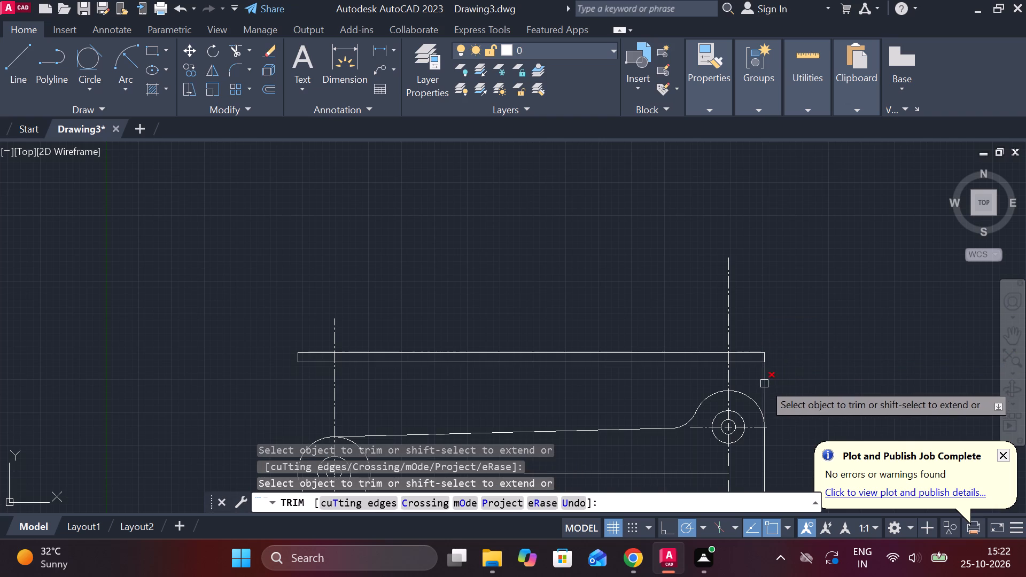
pyautogui.click(764, 383)
pyautogui.moveTo(455, 387); pyautogui.dragTo(439, 368, button='middle')
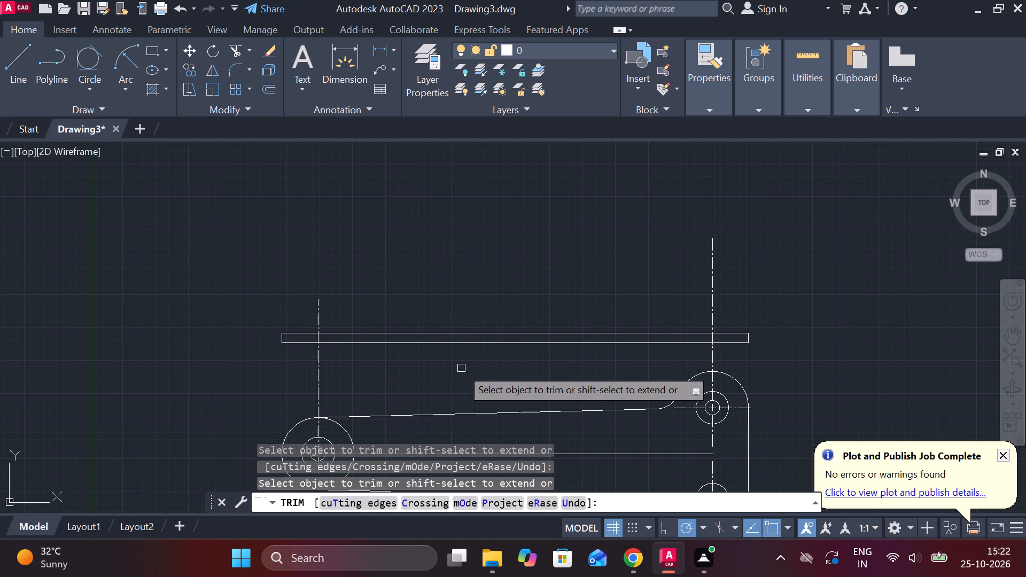
pyautogui.moveTo(442, 368); pyautogui.dragTo(448, 332, button='middle')
pyautogui.press('Escape')
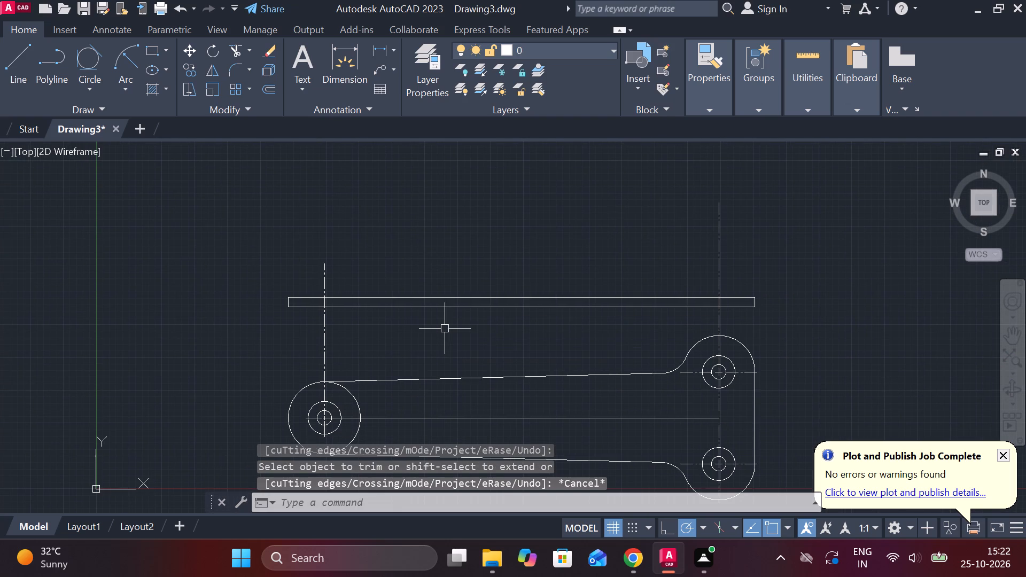
# Trim away the part of the left boss's outer circle that lies inside the arm between the two sloping edges.
pyautogui.write('TR')
pyautogui.press('space')
pyautogui.click(358, 400)
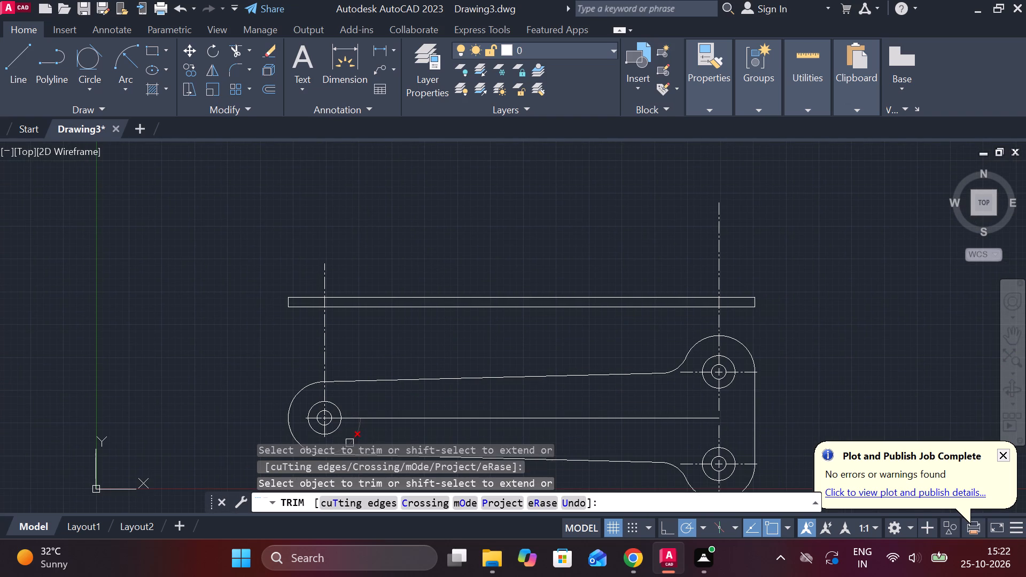
pyautogui.click(356, 434)
pyautogui.moveTo(368, 409); pyautogui.dragTo(364, 316, button='middle')
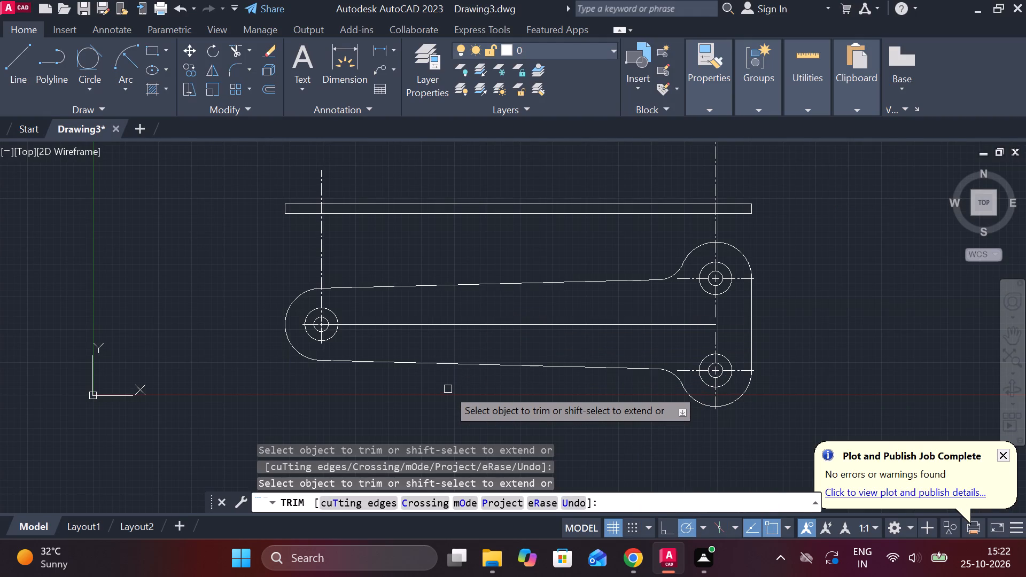
pyautogui.press('Escape')
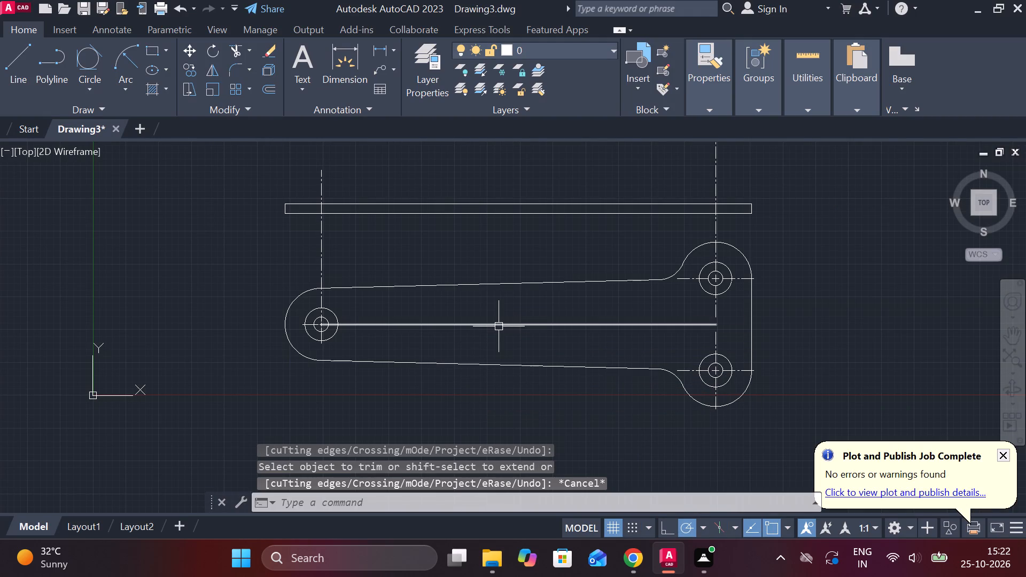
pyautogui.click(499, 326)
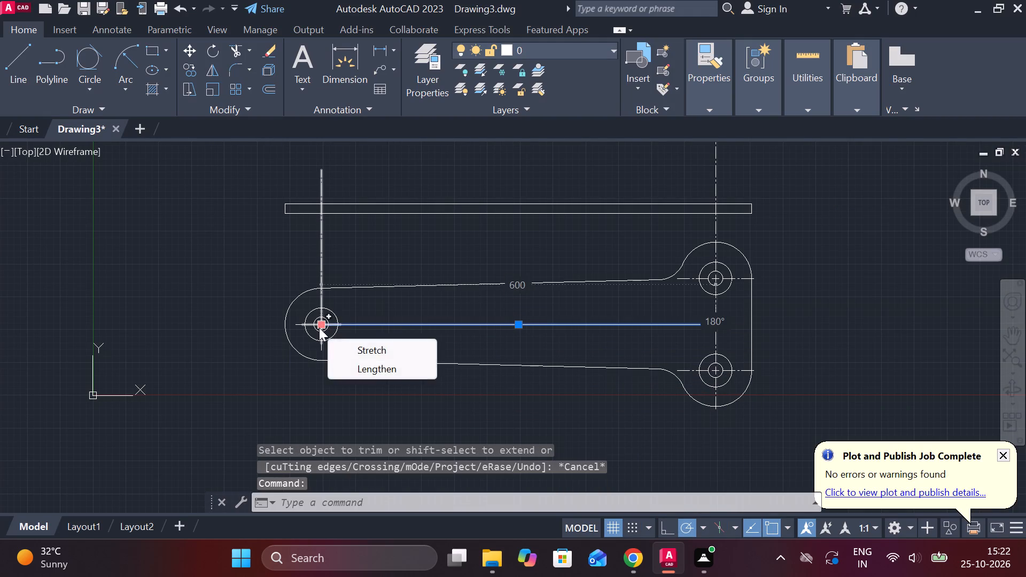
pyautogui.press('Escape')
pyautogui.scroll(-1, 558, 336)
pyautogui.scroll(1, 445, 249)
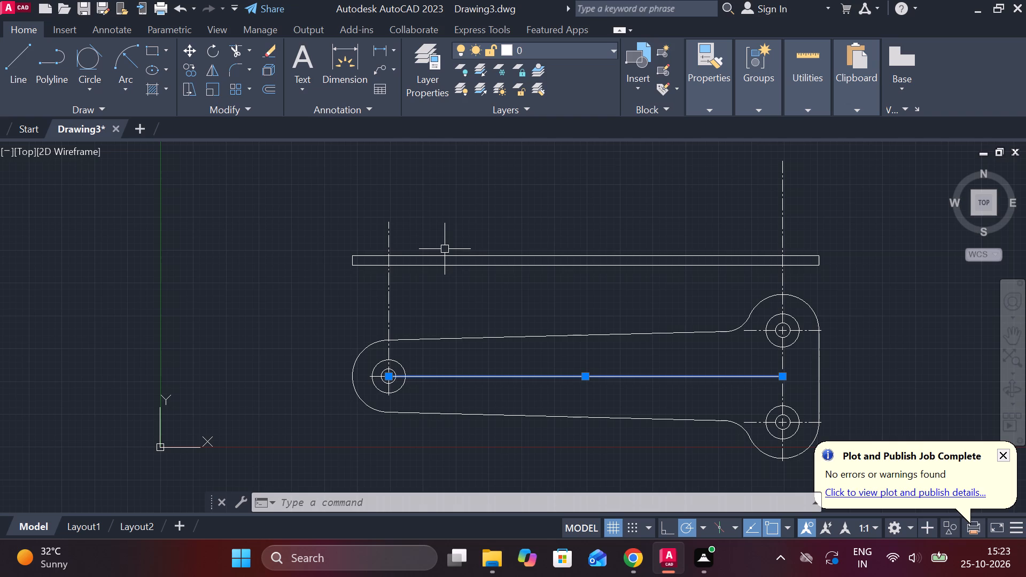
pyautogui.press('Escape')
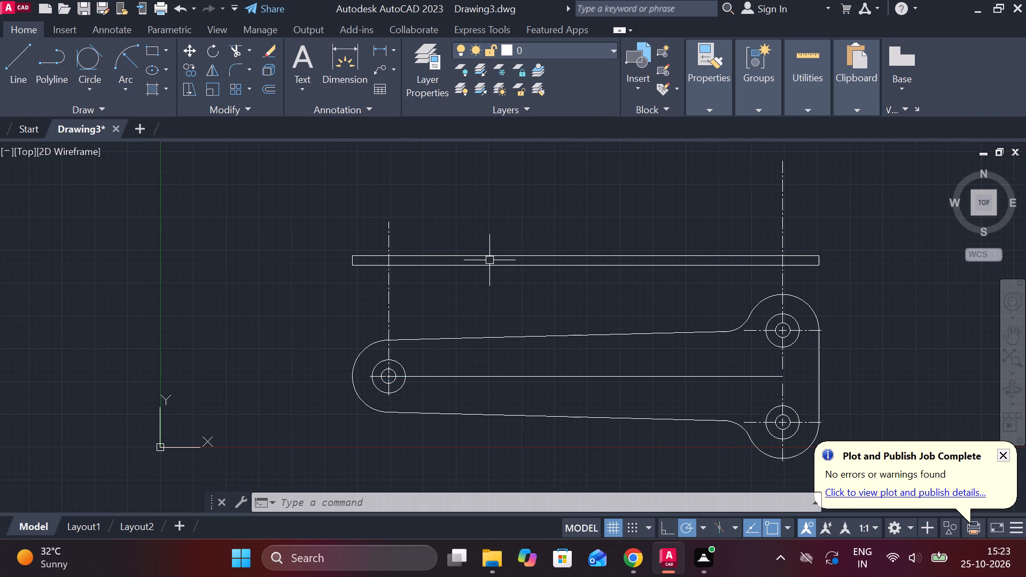
# Draw a line from the bar's top edge at the right centre line, 5 units left and about 190 units straight up.
pyautogui.moveTo(523, 241); pyautogui.dragTo(436, 248, button='middle')
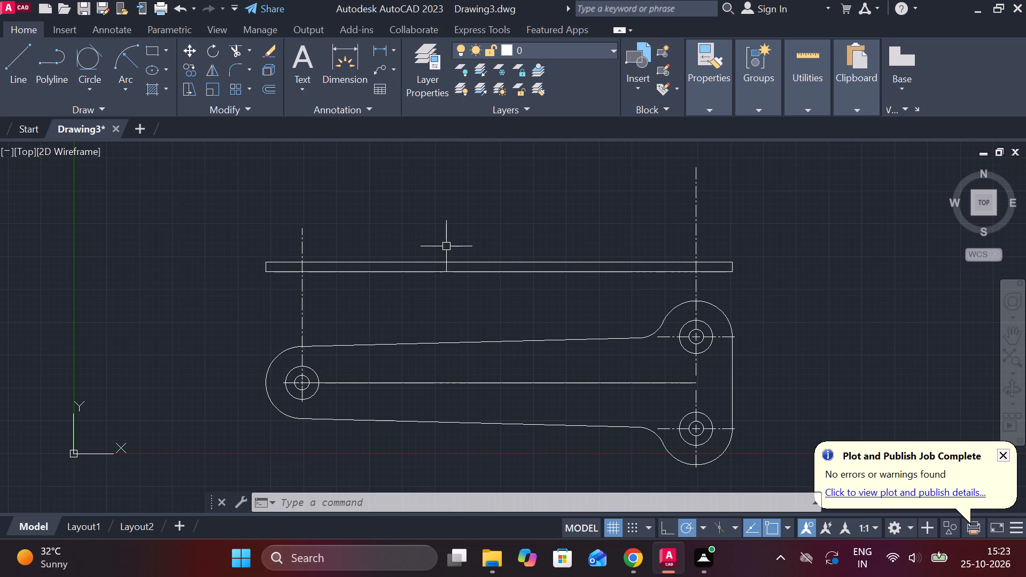
pyautogui.moveTo(585, 231); pyautogui.dragTo(462, 297, button='middle')
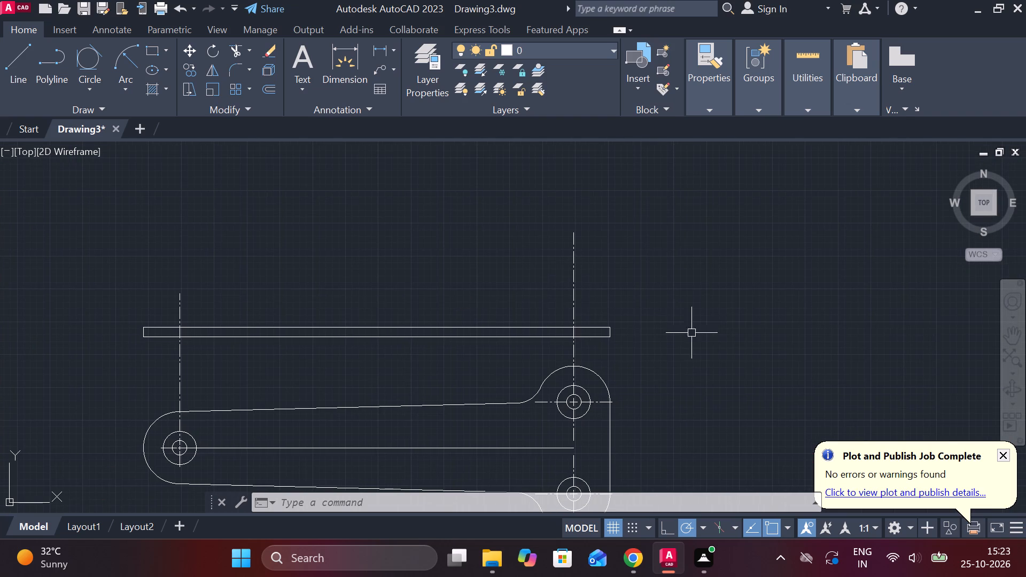
pyautogui.press('l')
pyautogui.press('Return')
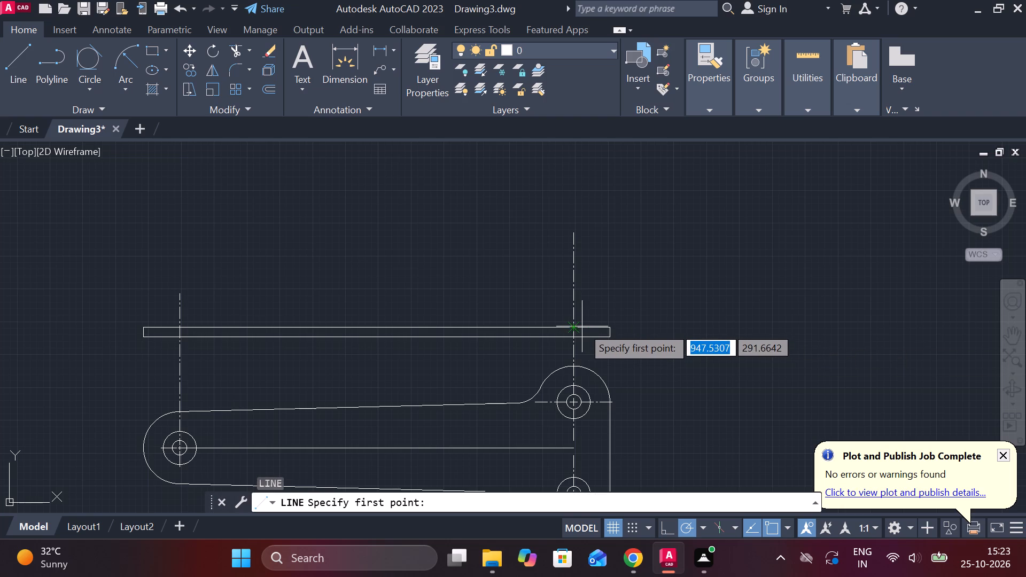
pyautogui.click(578, 326)
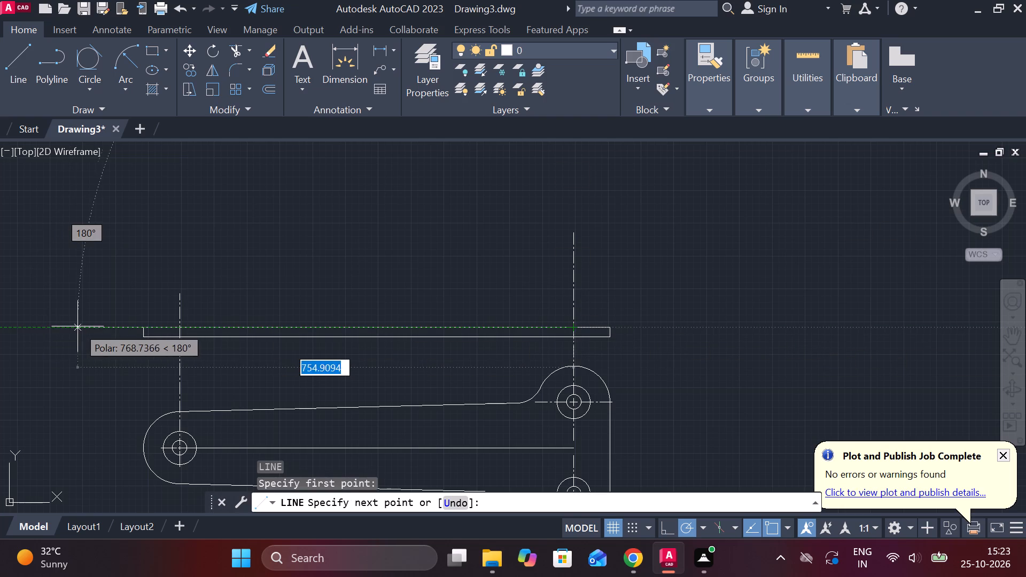
pyautogui.press('5')
pyautogui.press('Return')
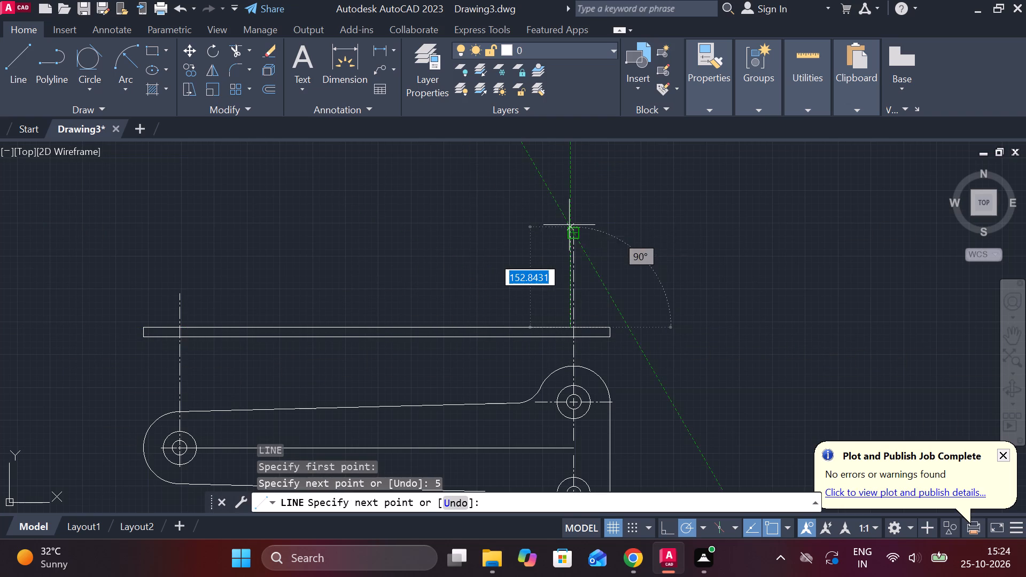
pyautogui.scroll(1, 550, 257)
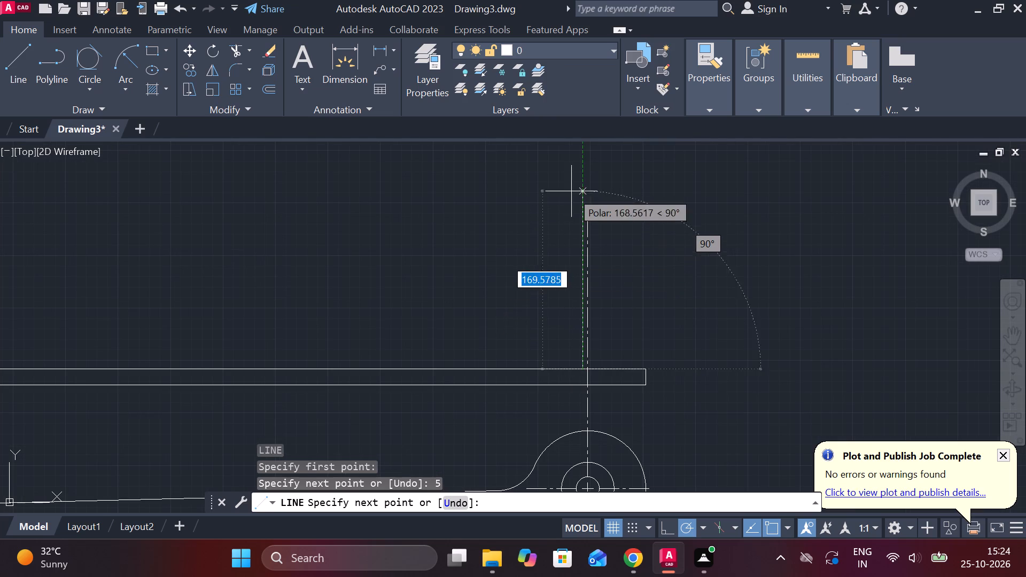
pyautogui.click(581, 170)
pyautogui.scroll(3, 596, 239)
pyautogui.press('Escape')
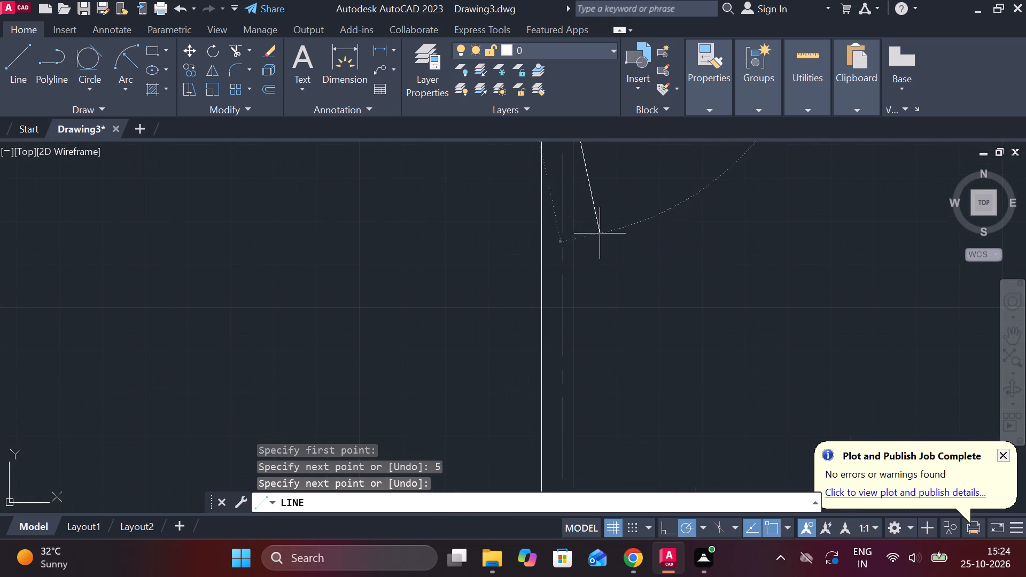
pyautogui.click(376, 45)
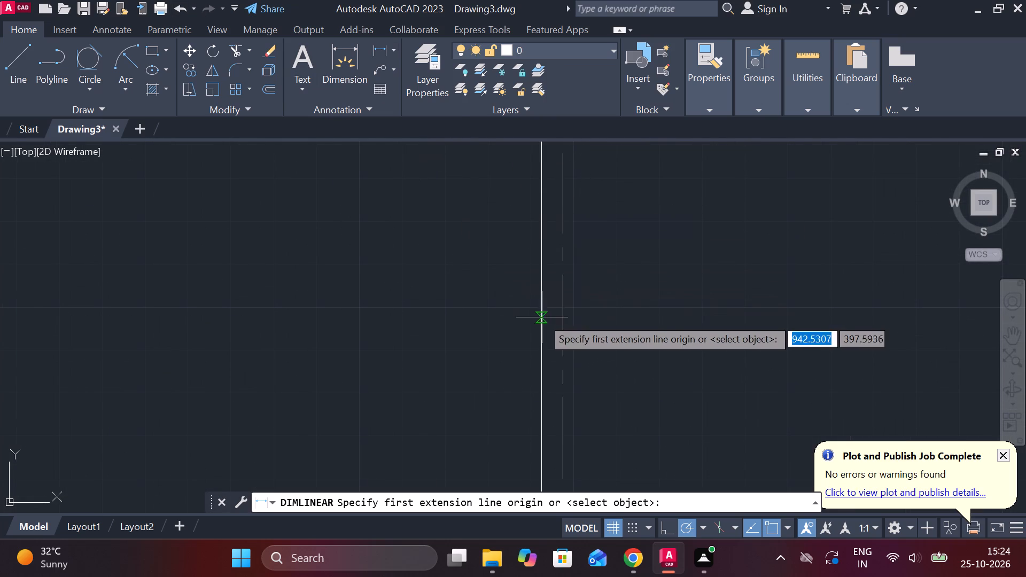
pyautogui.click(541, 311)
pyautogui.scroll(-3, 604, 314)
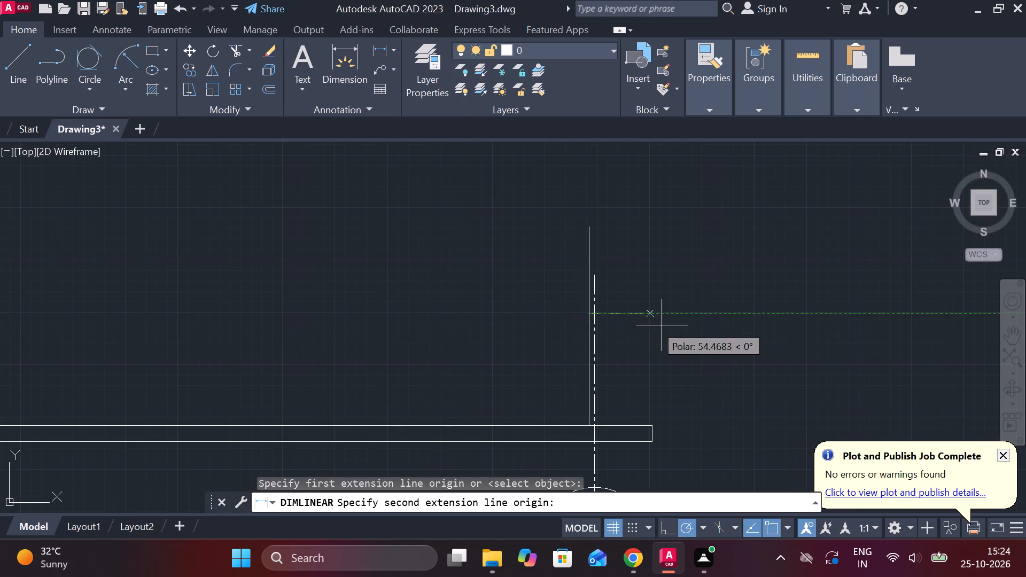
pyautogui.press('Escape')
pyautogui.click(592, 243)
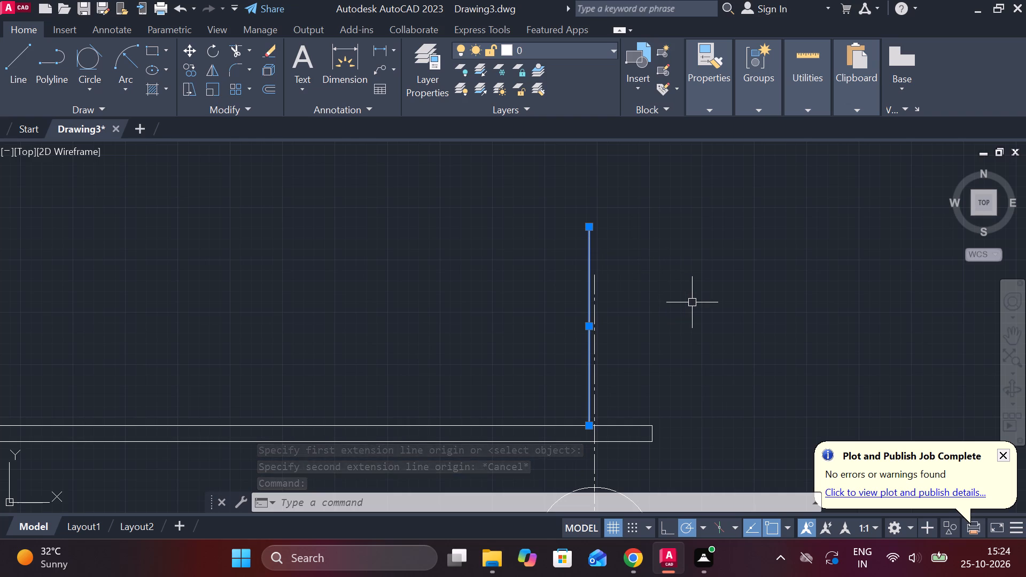
# Draw a short horizontal line outward to the right from the bar's lower right corner.
pyautogui.moveTo(691, 307); pyautogui.dragTo(596, 177, button='middle')
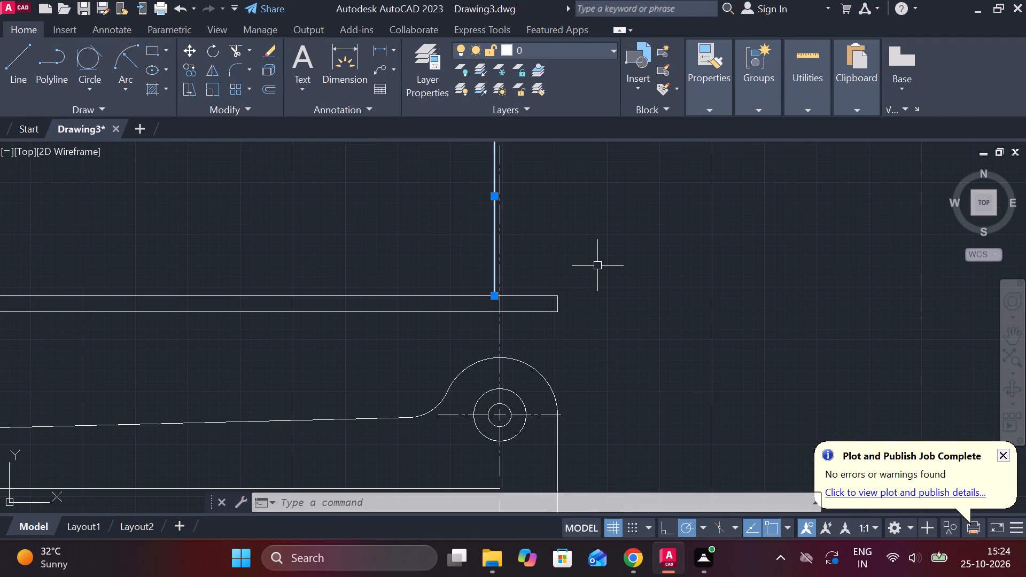
pyautogui.press('l')
pyautogui.press('Return')
pyautogui.click(559, 318)
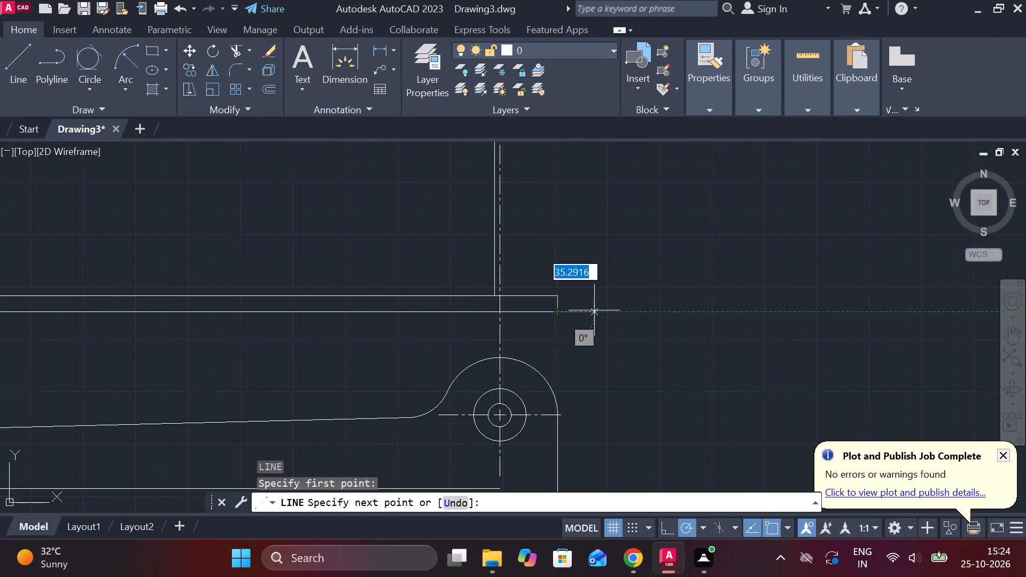
pyautogui.click(619, 308)
pyautogui.press('Escape')
# Offset the short horizontal line 600 units upward.
pyautogui.click(604, 315)
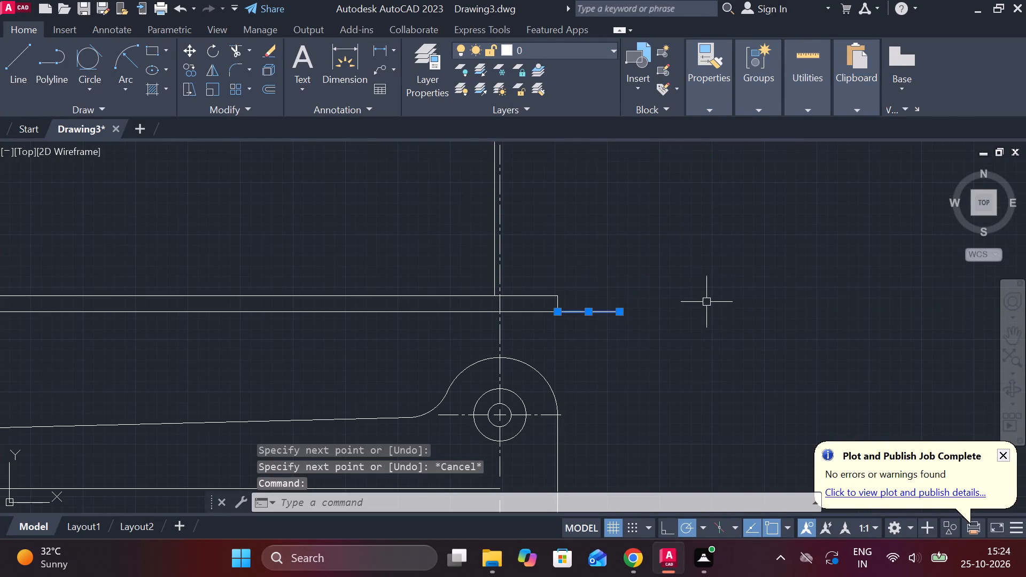
pyautogui.press('o')
pyautogui.press('Return')
pyautogui.press('Return')
pyautogui.write('60')
pyautogui.press('0')
pyautogui.press('Return')
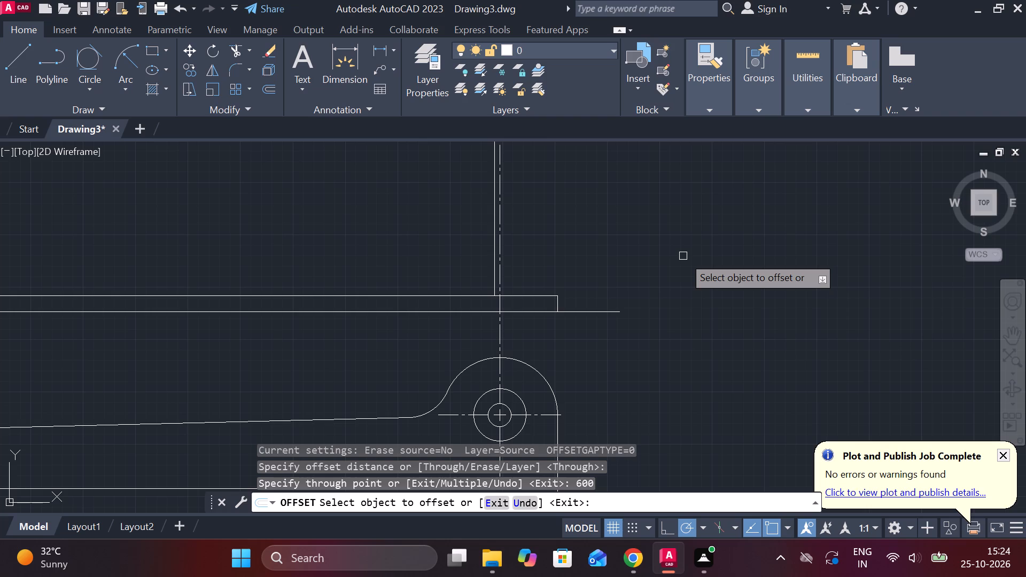
pyautogui.scroll(-4, 671, 263)
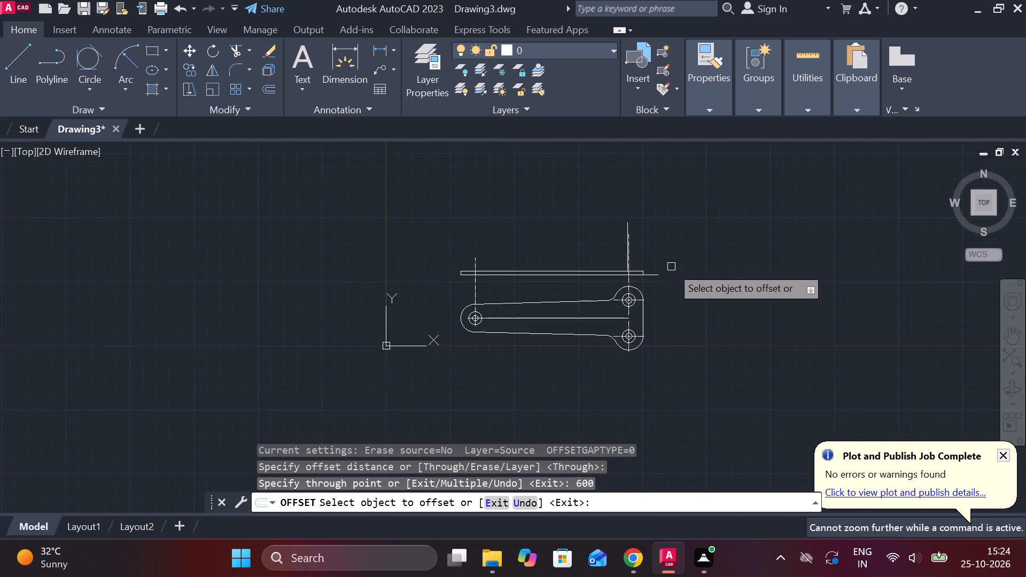
pyautogui.moveTo(657, 231); pyautogui.dragTo(610, 254, button='middle')
pyautogui.scroll(1, 607, 248)
pyautogui.moveTo(607, 251); pyautogui.dragTo(603, 338, button='middle')
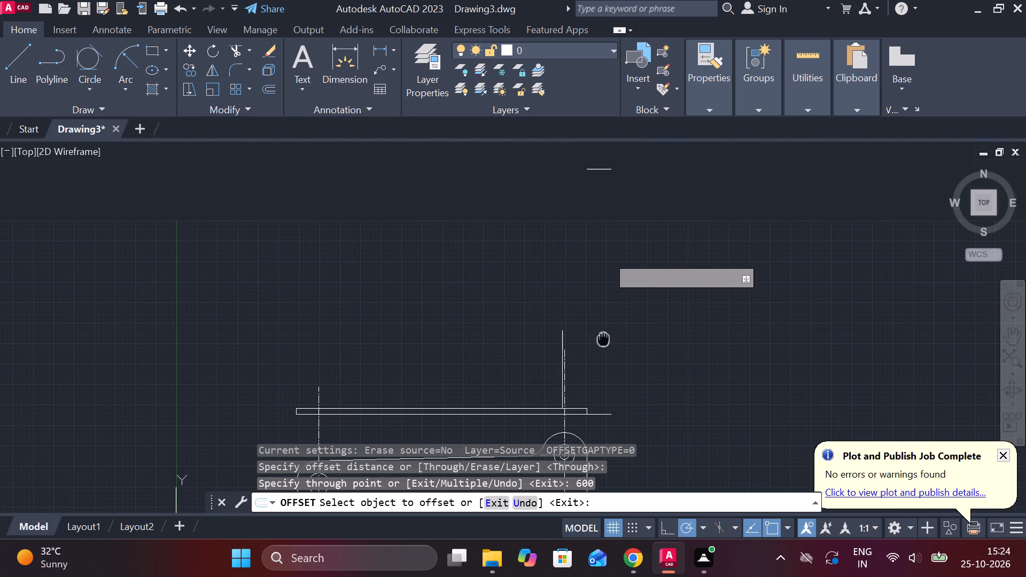
pyautogui.press('Escape')
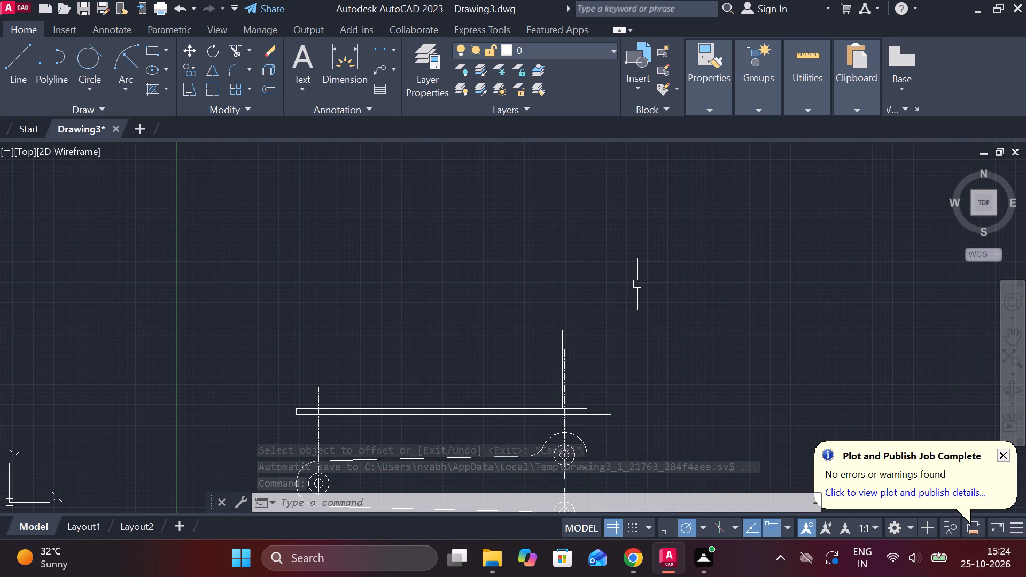
# Lengthen the vertical line upward to the level of the upper short horizontal line, for a total length of 585 units.
pyautogui.scroll(2, 577, 455)
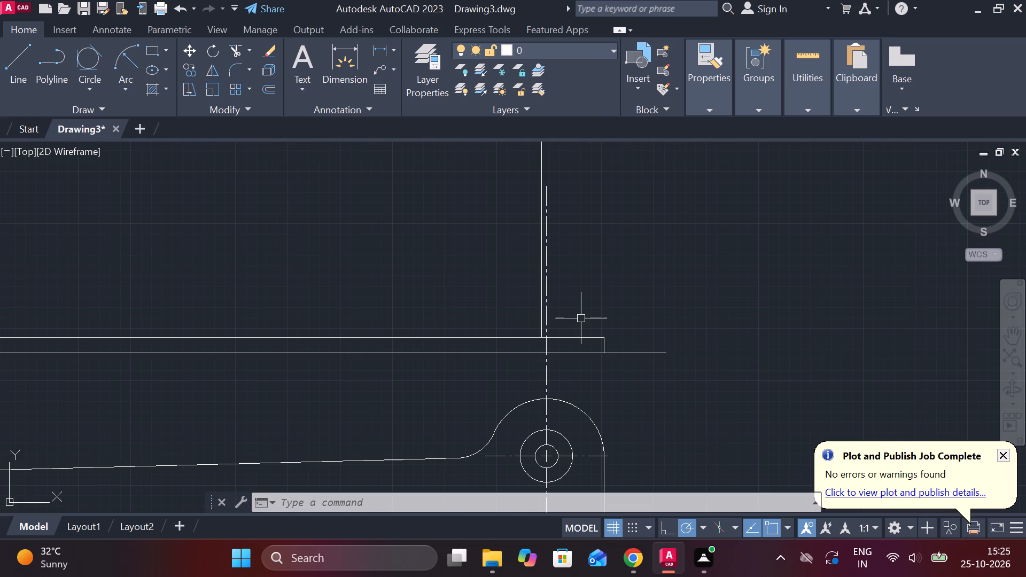
pyautogui.scroll(-1, 626, 269)
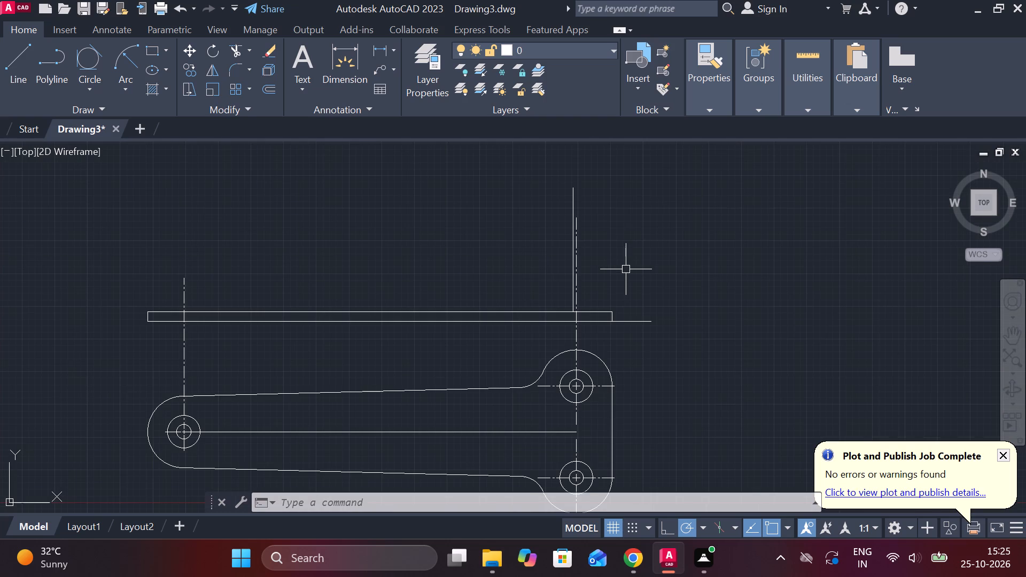
pyautogui.middleClick(626, 269)
pyautogui.click(574, 197)
pyautogui.moveTo(627, 222); pyautogui.dragTo(578, 403, button='middle')
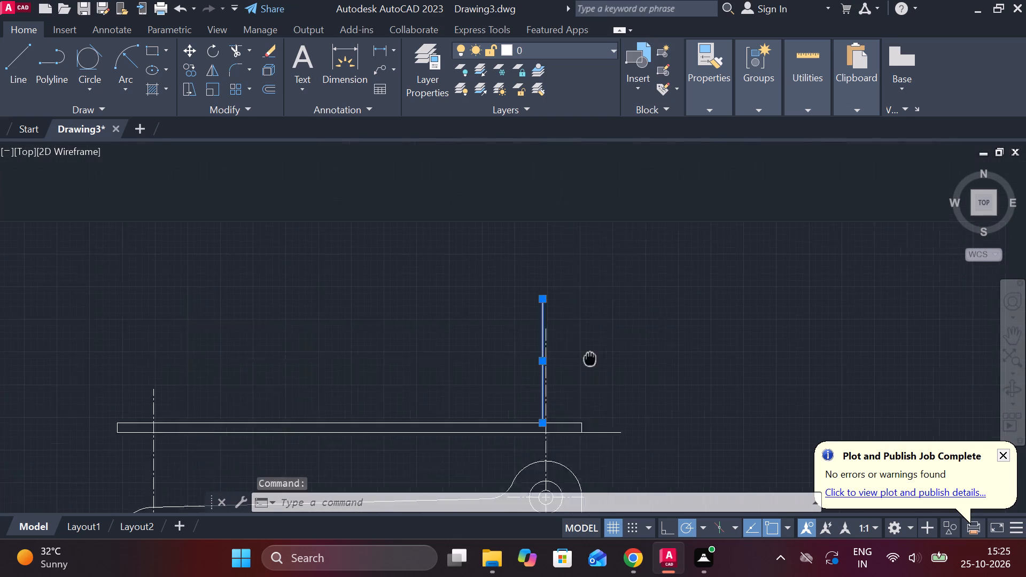
pyautogui.moveTo(578, 403); pyautogui.dragTo(571, 453, button='middle')
pyautogui.click(569, 461)
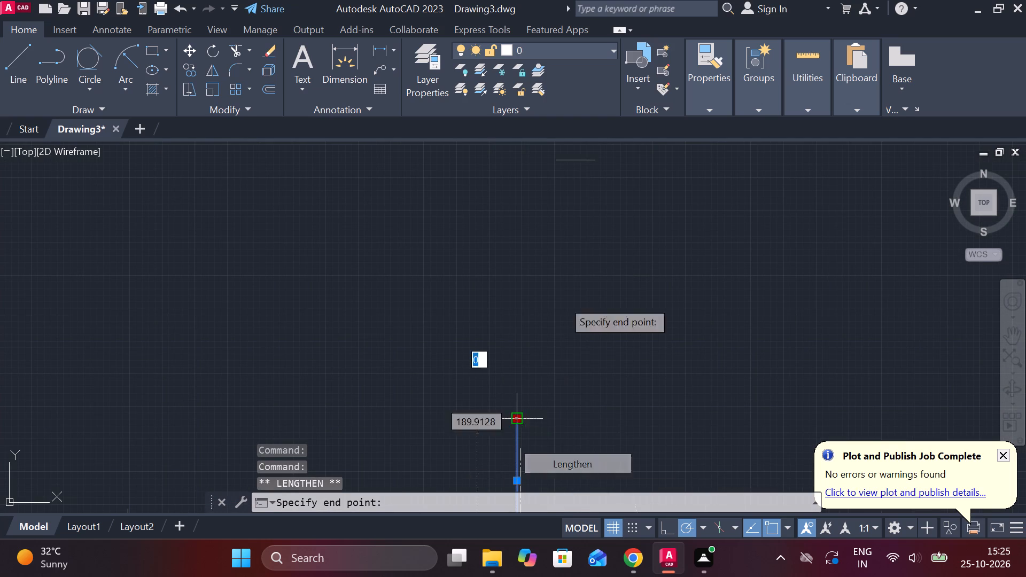
pyautogui.moveTo(522, 184); pyautogui.dragTo(528, 224, button='middle')
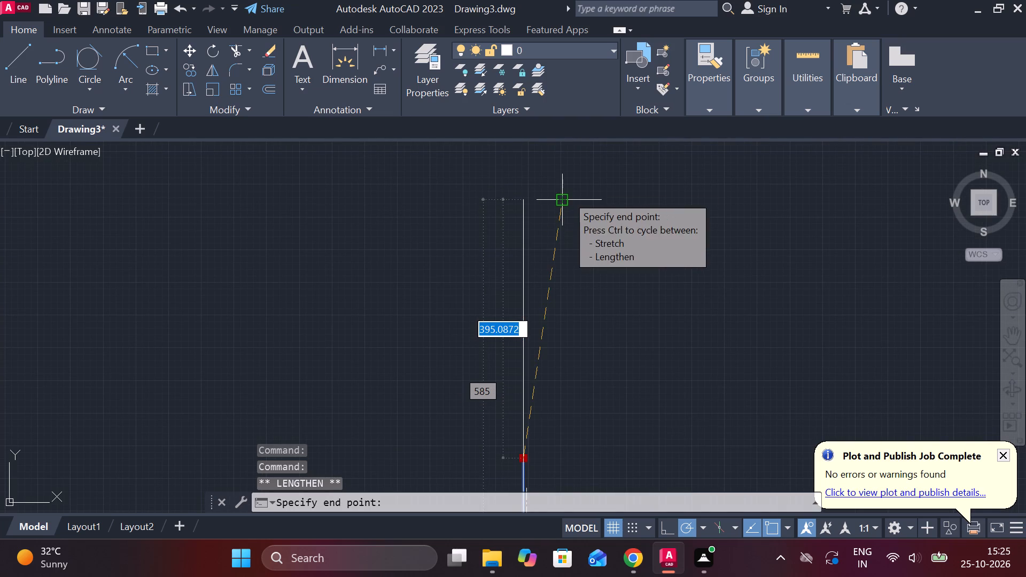
pyautogui.click(527, 201)
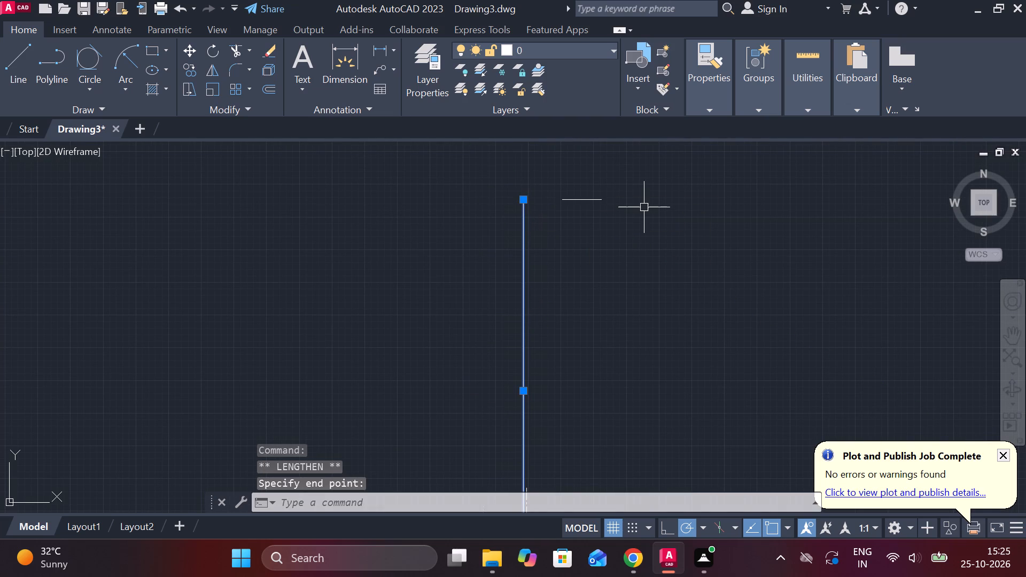
pyautogui.press('Escape')
# Extend the upper short horizontal line left to meet the top of the vertical line.
pyautogui.write('EX')
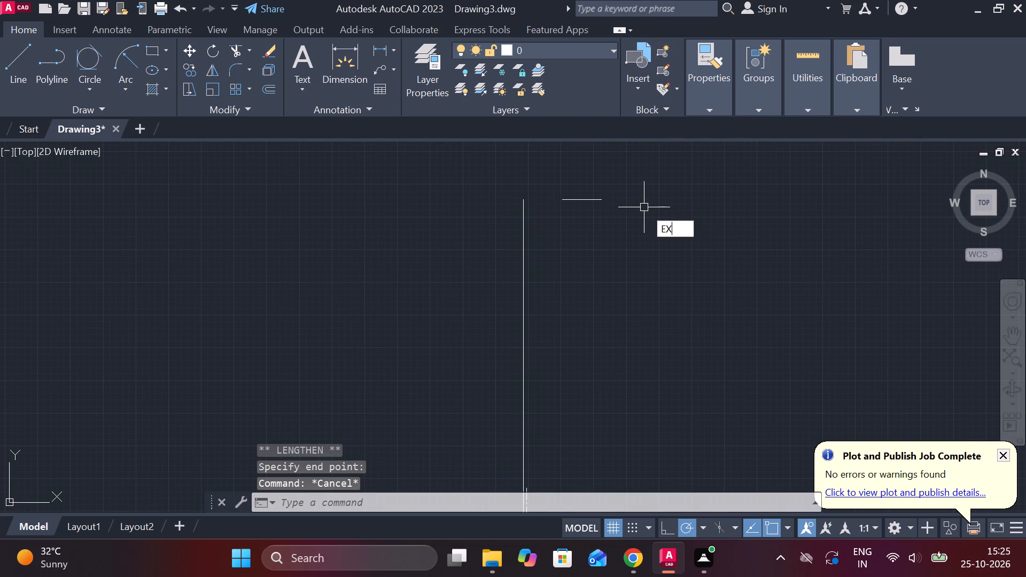
pyautogui.press('space')
pyautogui.click(569, 202)
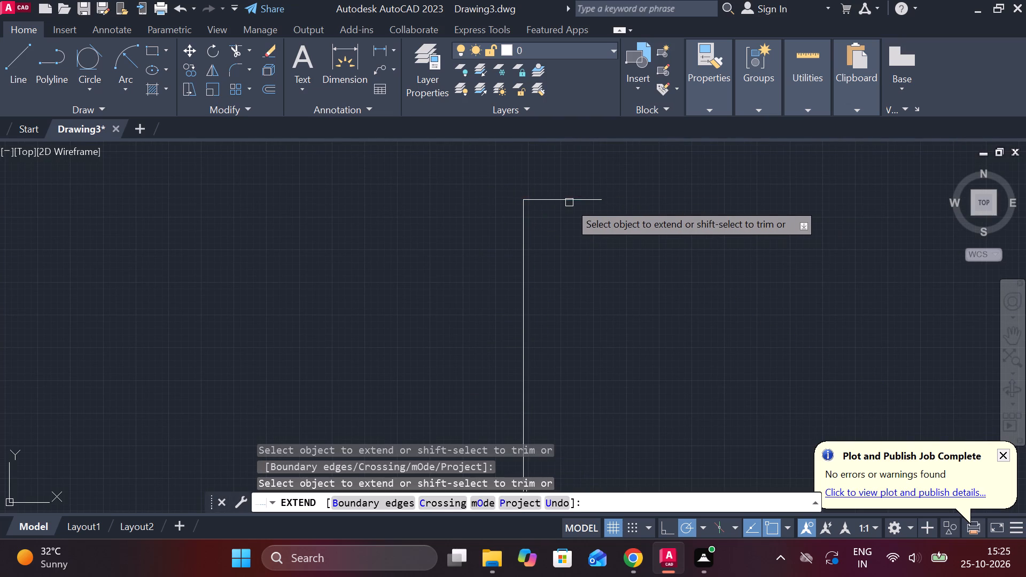
pyautogui.click(543, 201)
pyautogui.press('Escape')
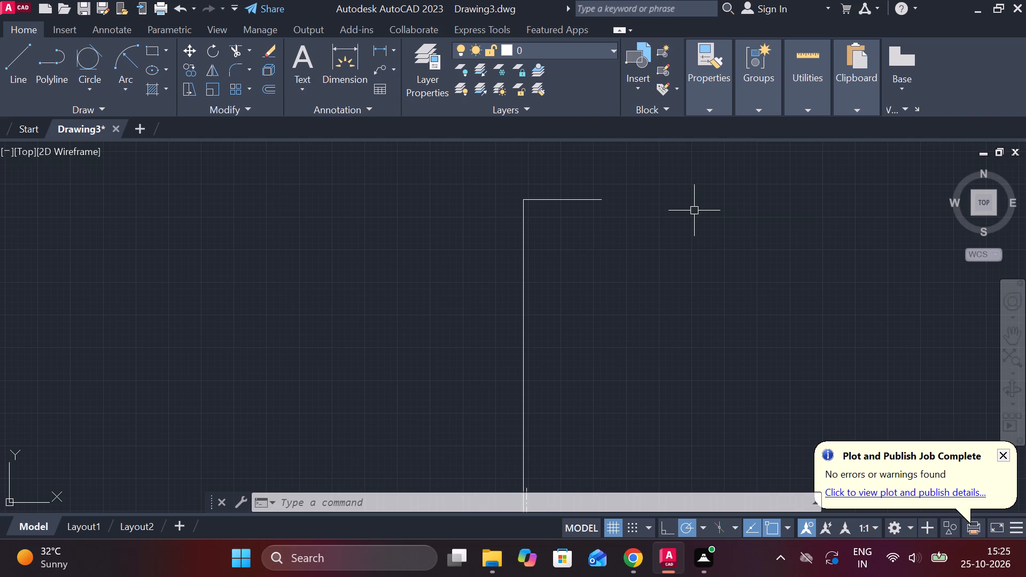
# Offset the top horizontal line 370 units downward.
pyautogui.click(576, 200)
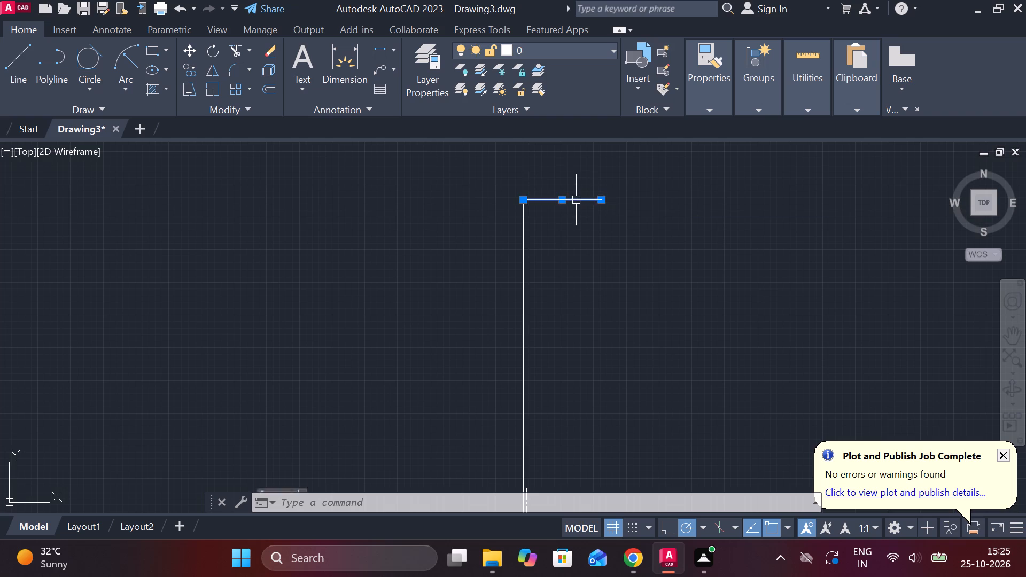
pyautogui.press('o')
pyautogui.press('Return')
pyautogui.press('Return')
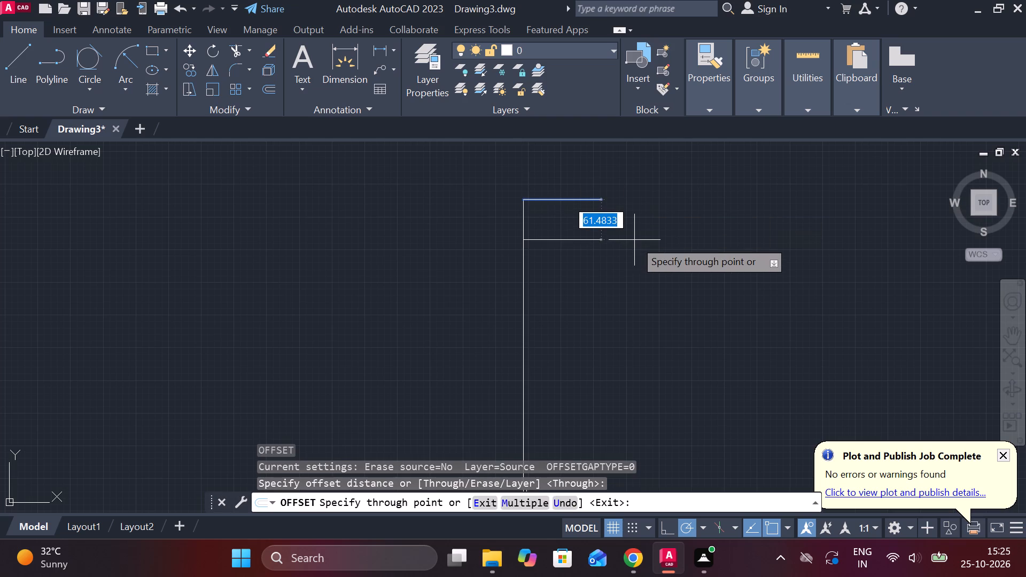
pyautogui.write('370')
pyautogui.press('Return')
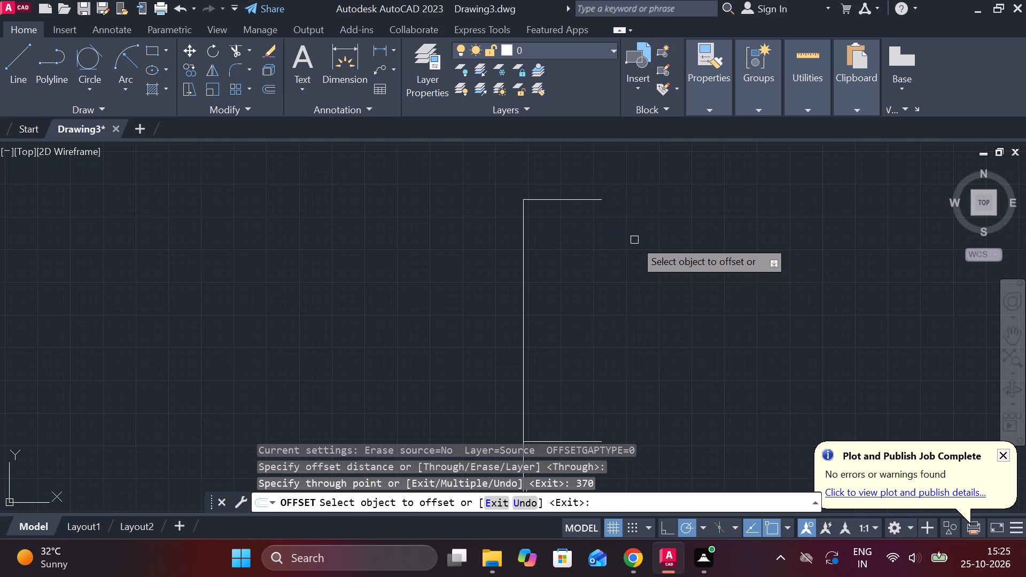
pyautogui.moveTo(605, 355); pyautogui.dragTo(600, 257, button='middle')
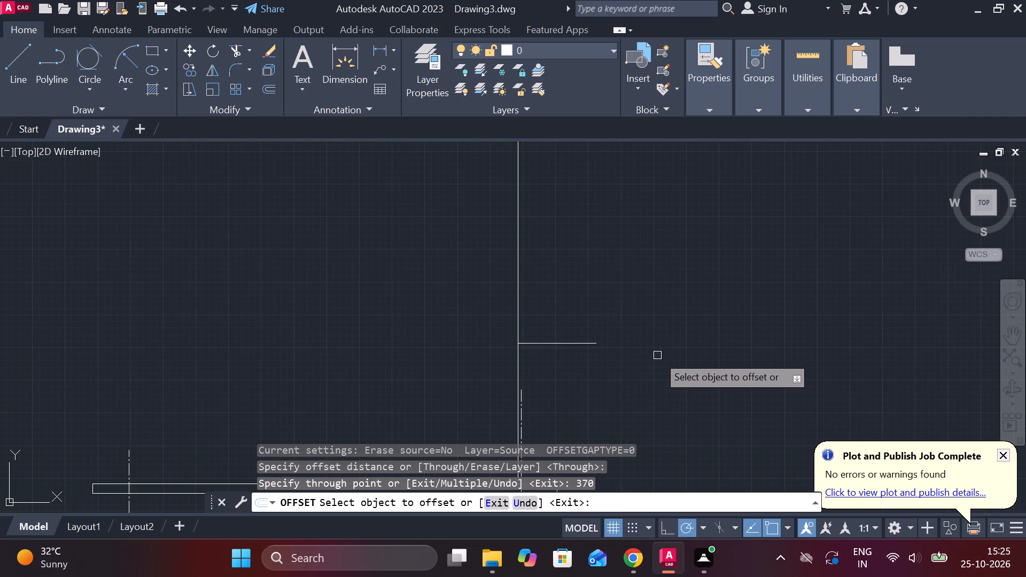
pyautogui.press('Escape')
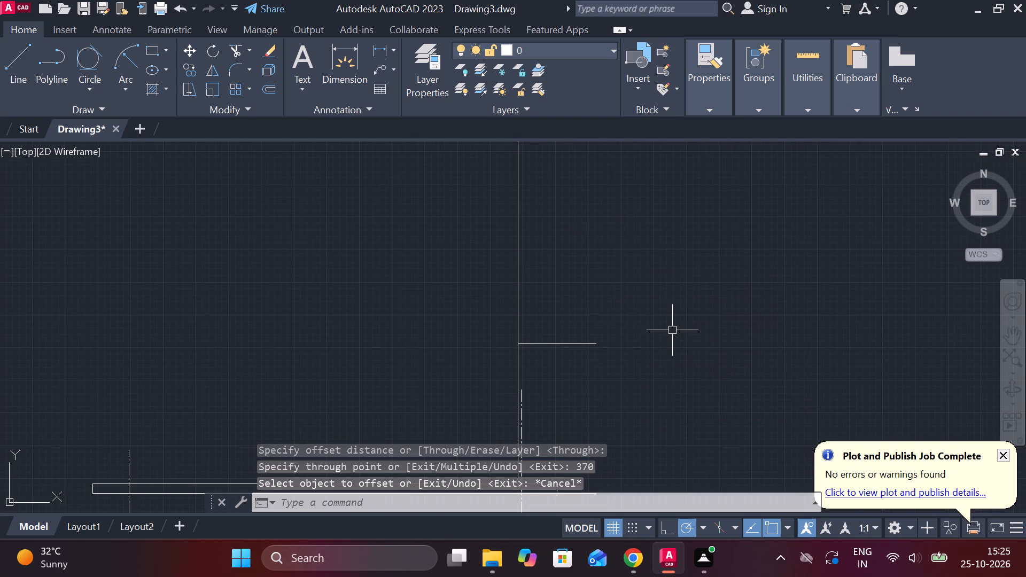
# Stretch the left end of the lower offset line horizontally past the vertical line.
pyautogui.scroll(2, 557, 388)
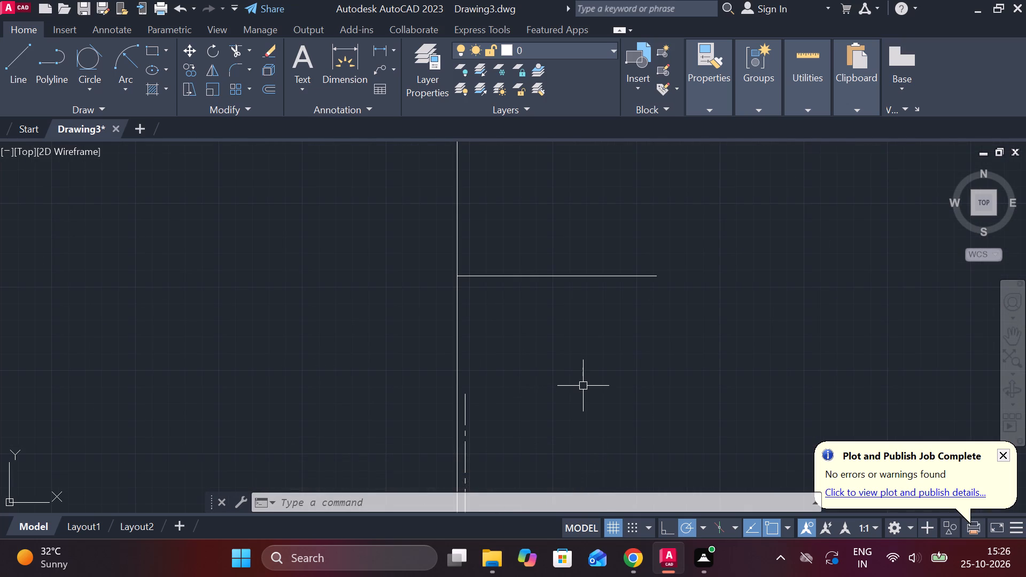
pyautogui.scroll(1, 535, 301)
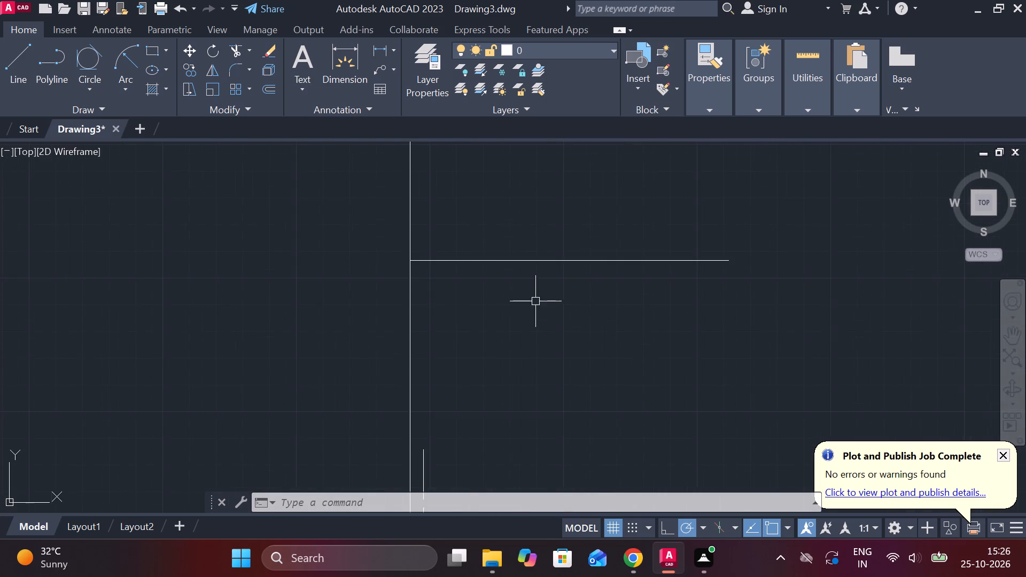
pyautogui.scroll(1, 535, 301)
pyautogui.scroll(-2, 473, 264)
pyautogui.click(438, 255)
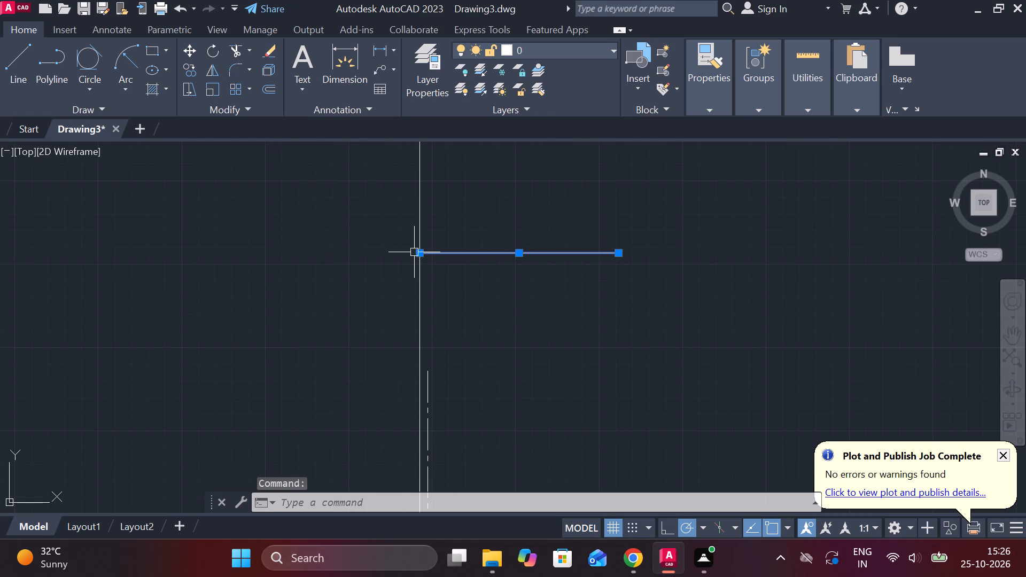
pyautogui.click(418, 252)
pyautogui.click(364, 258)
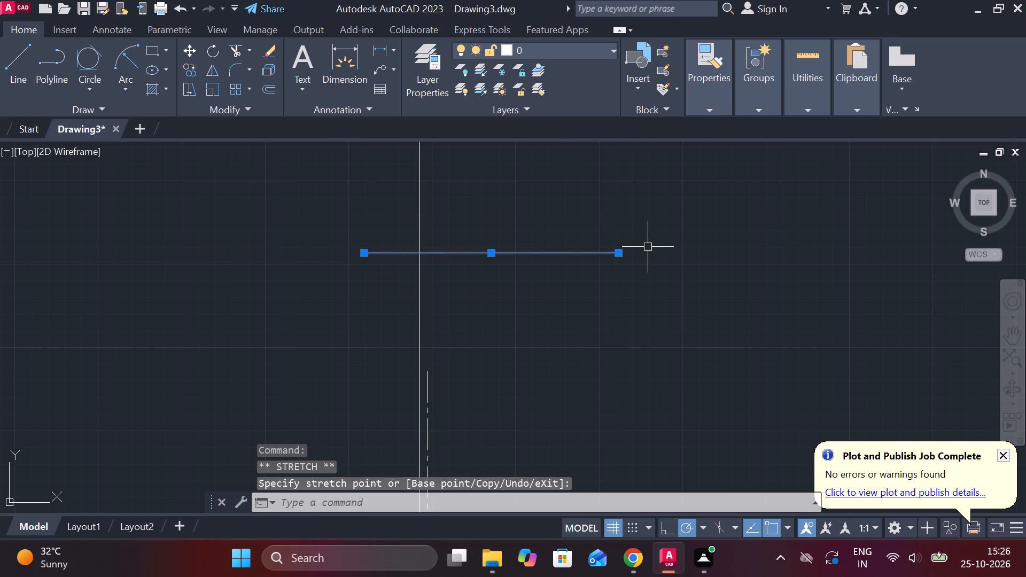
# Offset the long vertical line 13 units to the left.
pyautogui.press('Escape')
pyautogui.scroll(-2, 651, 247)
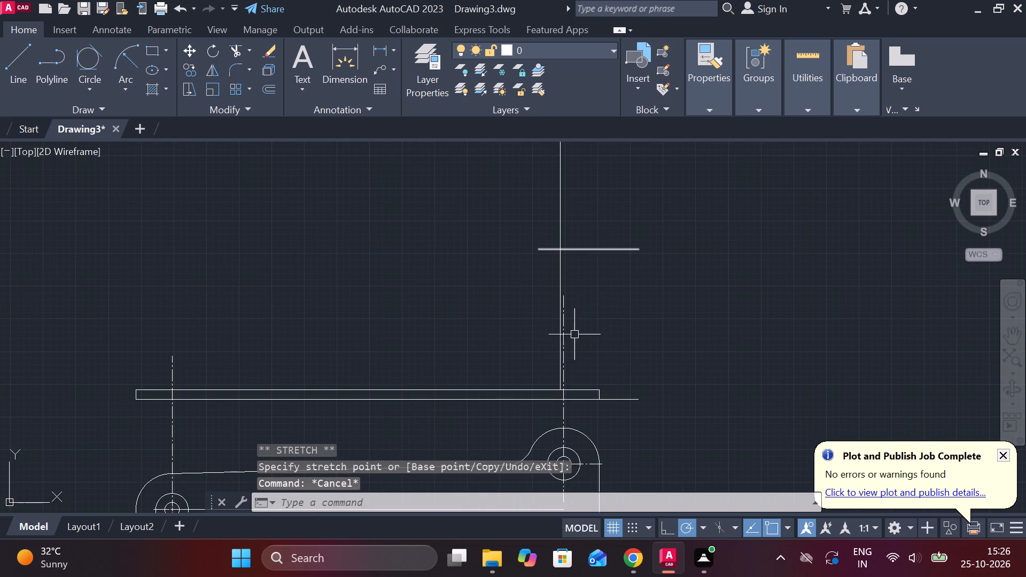
pyautogui.scroll(1, 588, 364)
pyautogui.moveTo(587, 365); pyautogui.dragTo(585, 333, button='middle')
pyautogui.scroll(1, 586, 364)
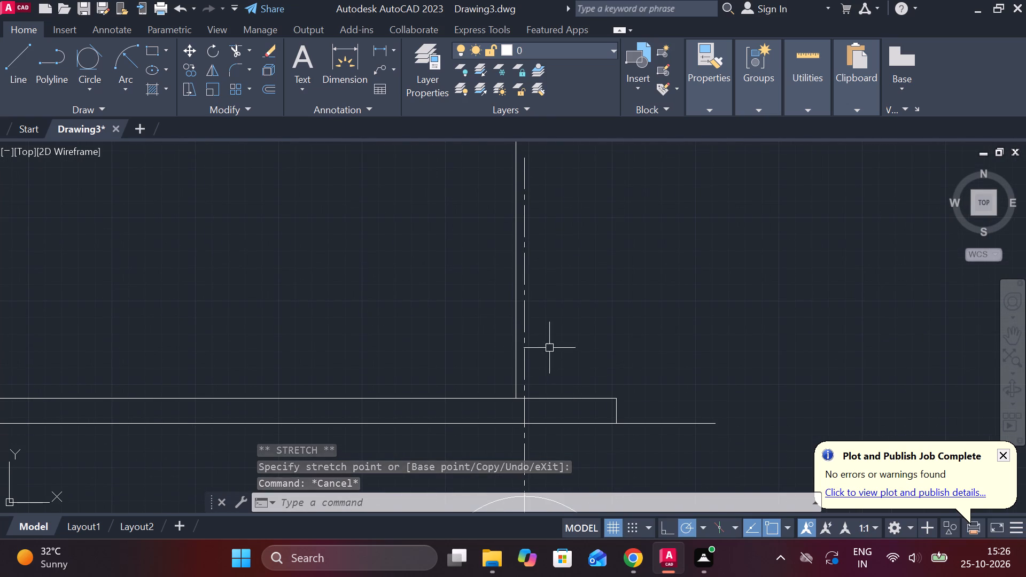
pyautogui.click(518, 334)
pyautogui.press('o')
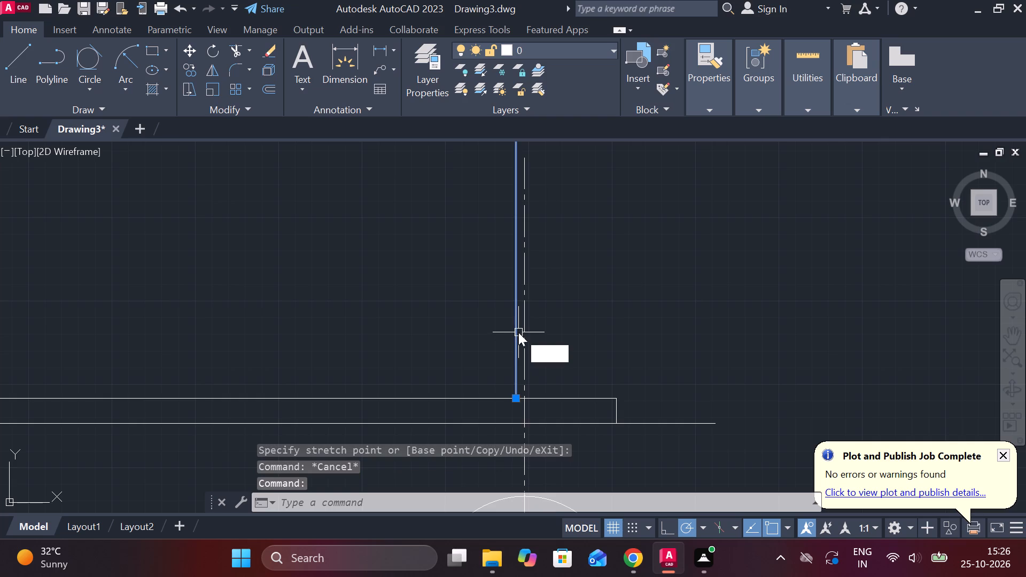
pyautogui.press('Return')
pyautogui.press('Return')
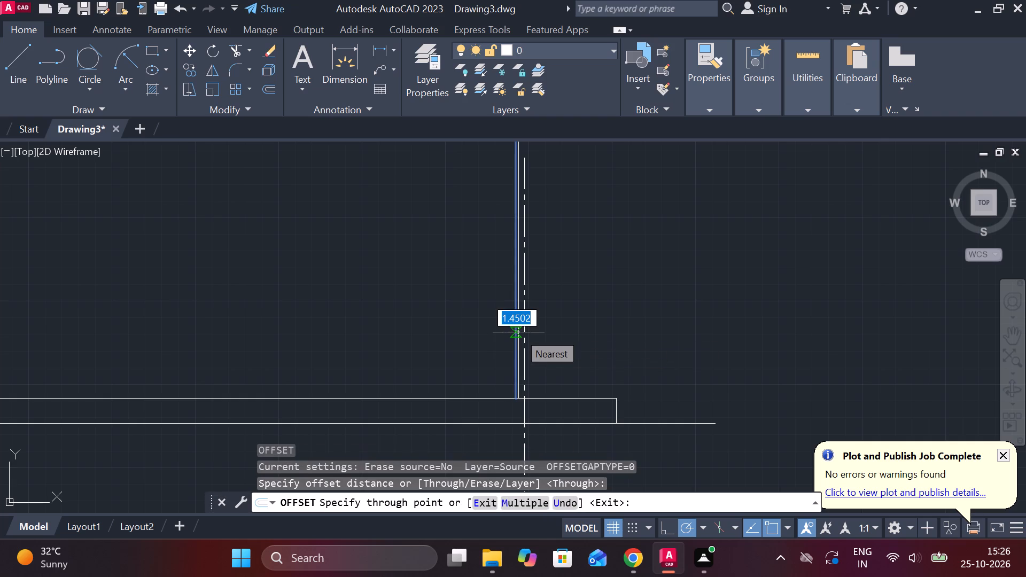
pyautogui.write('13')
pyautogui.press('Return')
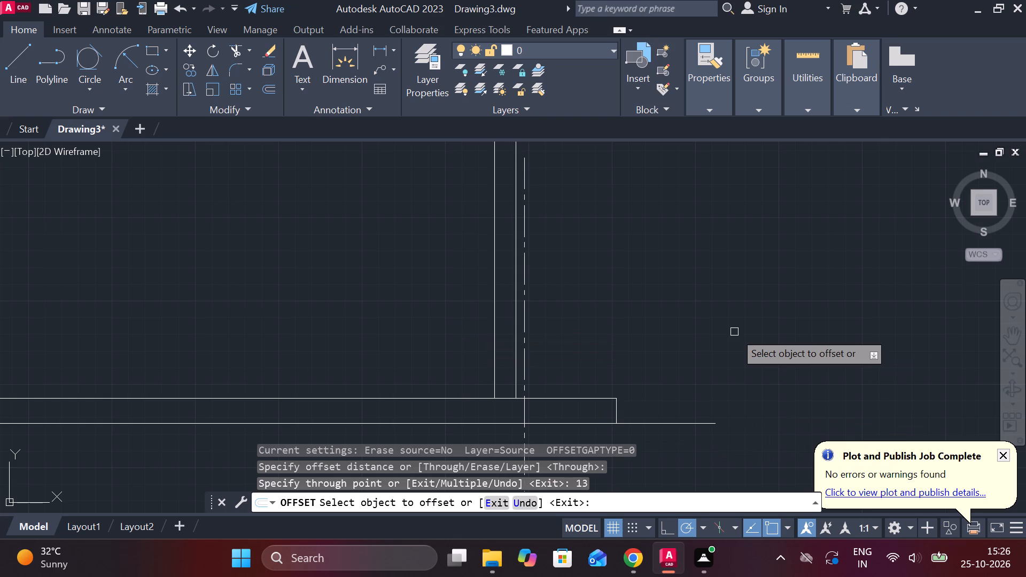
pyautogui.scroll(-2, 712, 331)
pyautogui.scroll(1, 635, 273)
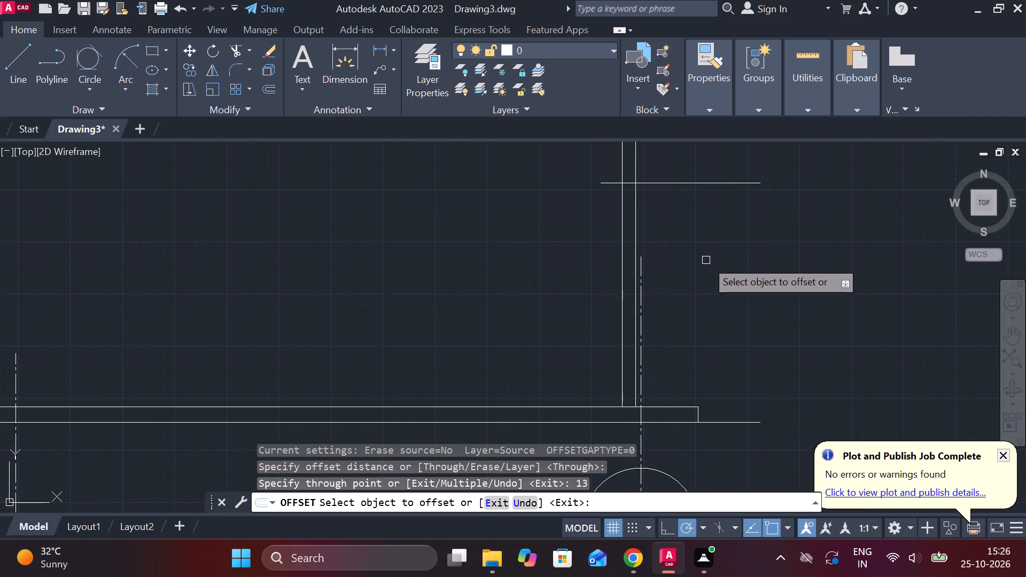
pyautogui.moveTo(706, 260); pyautogui.dragTo(670, 342, button='middle')
pyautogui.press('Escape')
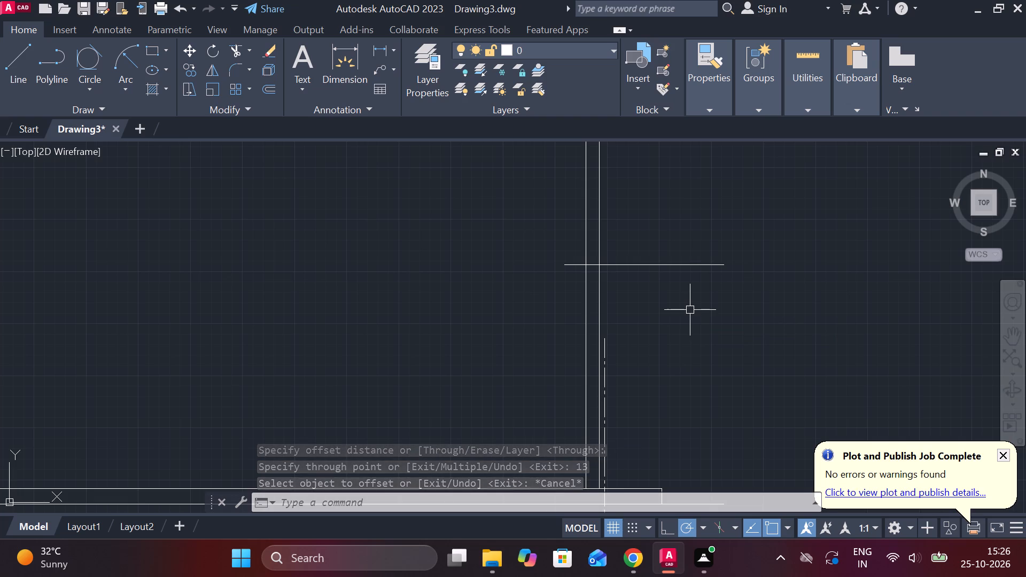
# Extend the top horizontal line left to meet the new offset vertical line.
pyautogui.scroll(-2, 688, 310)
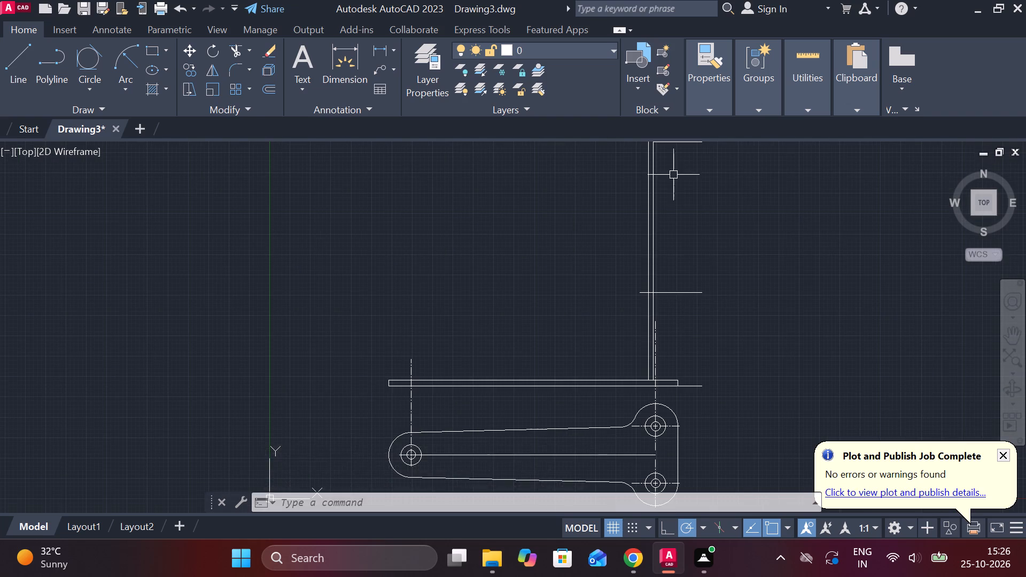
pyautogui.moveTo(673, 175); pyautogui.dragTo(658, 269, button='middle')
pyautogui.scroll(2, 699, 244)
pyautogui.press('w')
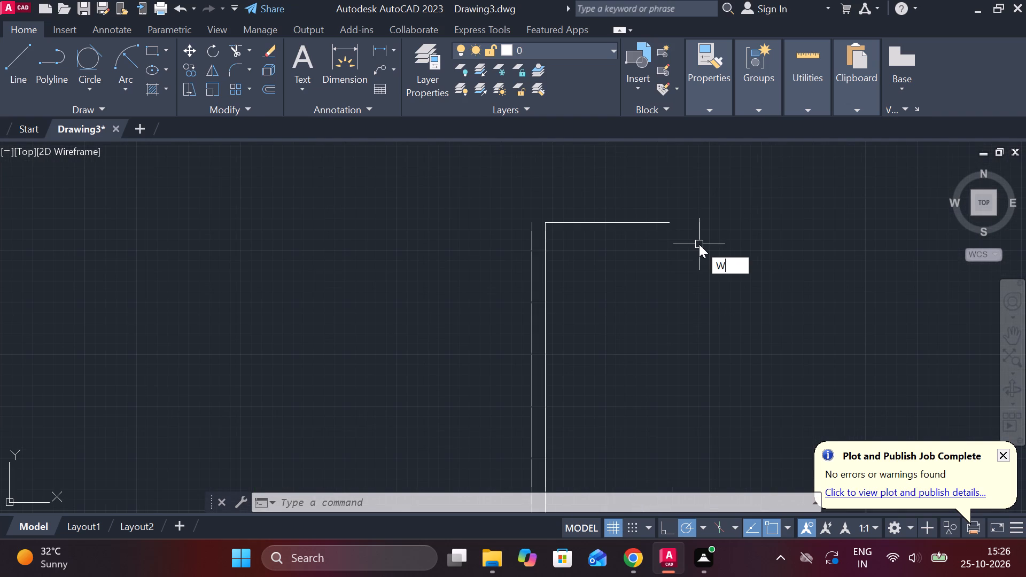
pyautogui.press('Escape')
pyautogui.press('Escape')
pyautogui.write('EX')
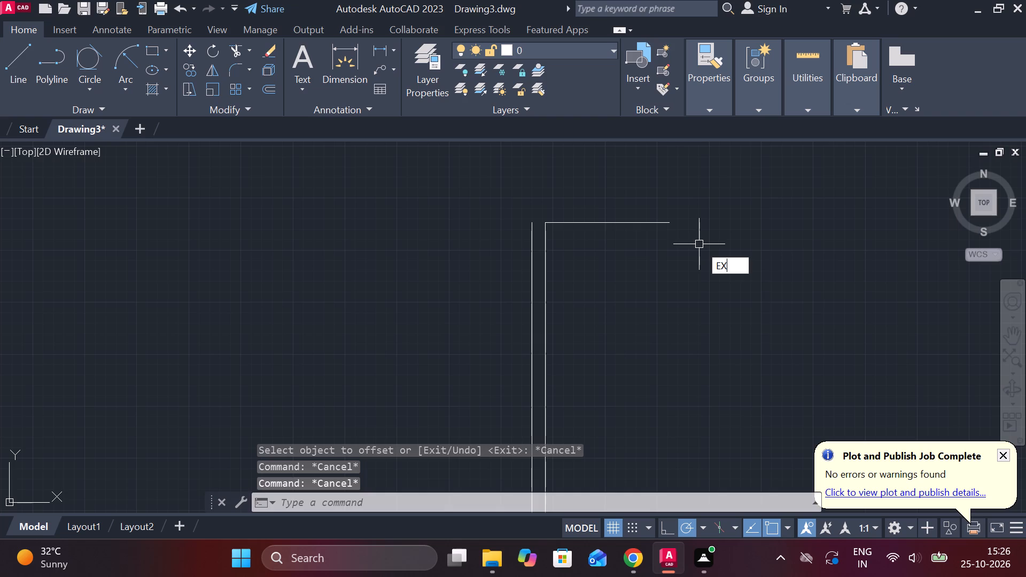
pyautogui.press('Return')
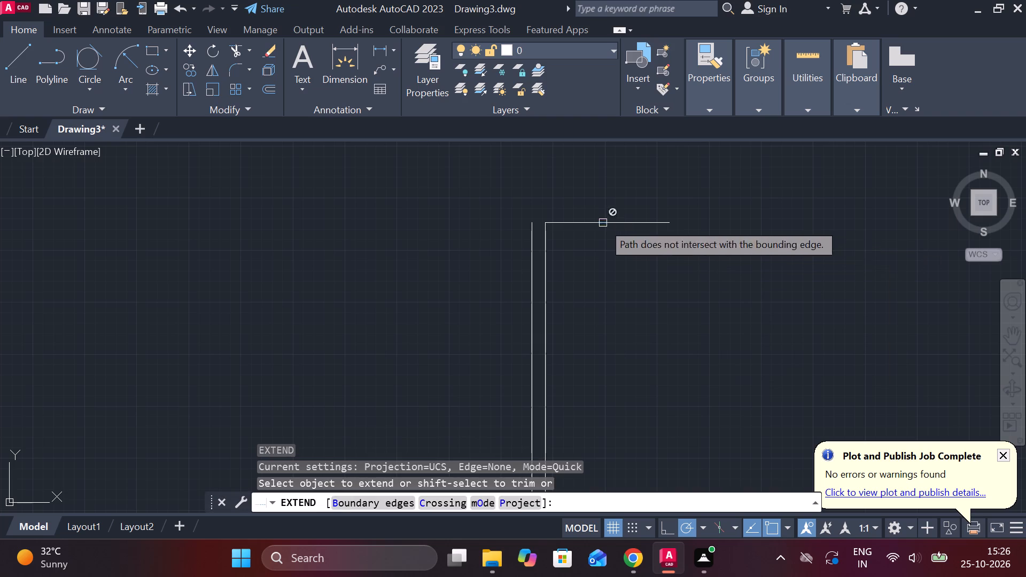
pyautogui.click(601, 222)
pyautogui.press('Escape')
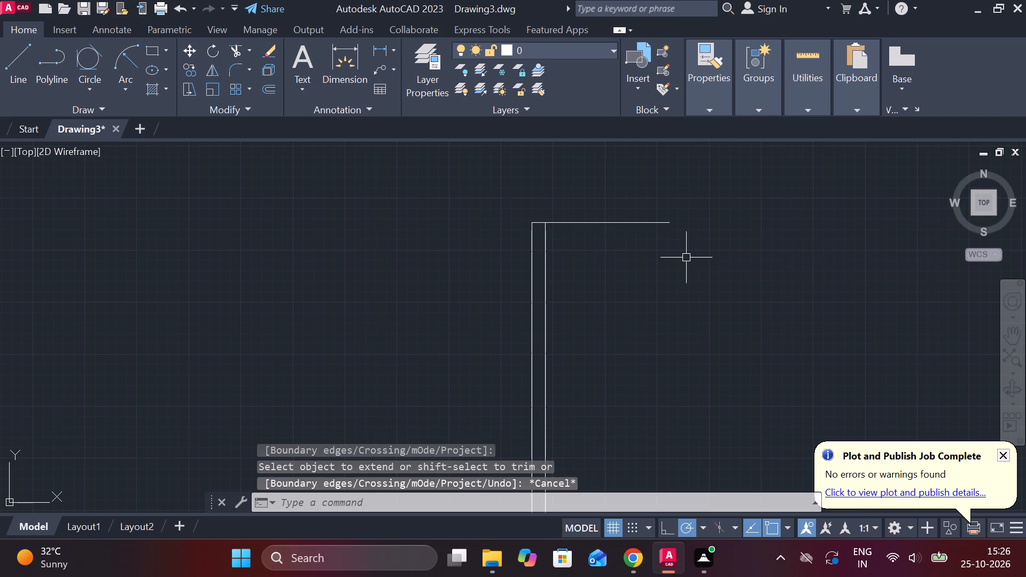
# Trim the part of the top horizontal line that projects right of the vertical strip.
pyautogui.write('TR')
pyautogui.press('space')
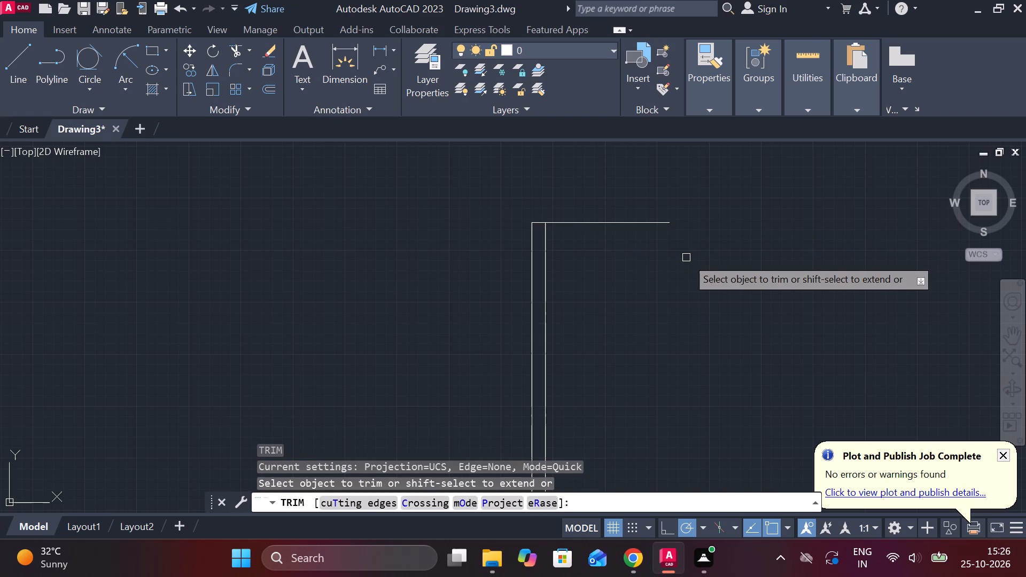
pyautogui.moveTo(579, 214); pyautogui.dragTo(602, 267)
pyautogui.moveTo(616, 356); pyautogui.dragTo(587, 326, button='middle')
pyautogui.scroll(-2, 592, 311)
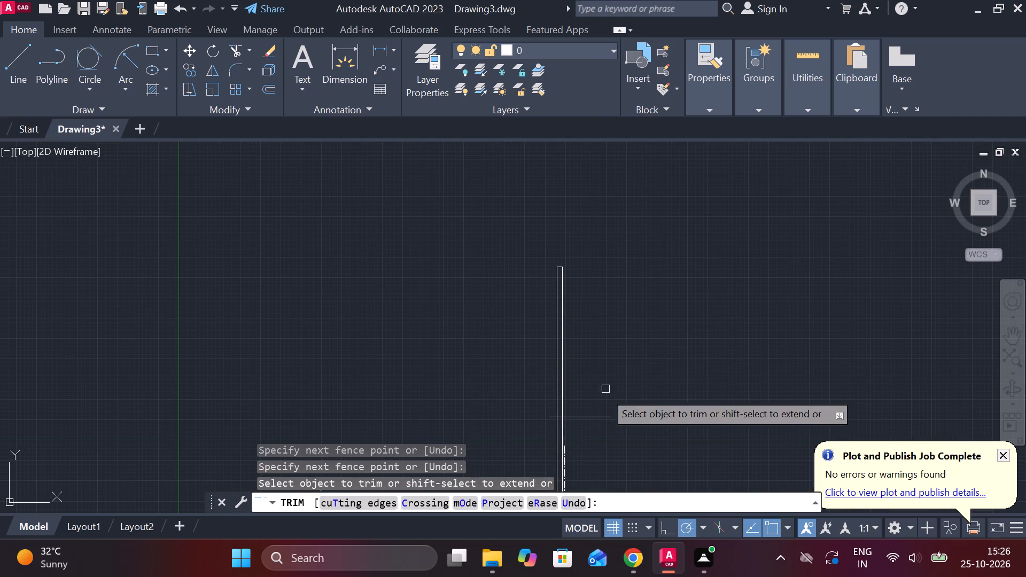
pyautogui.scroll(2, 596, 410)
pyautogui.moveTo(595, 409); pyautogui.dragTo(572, 347, button='middle')
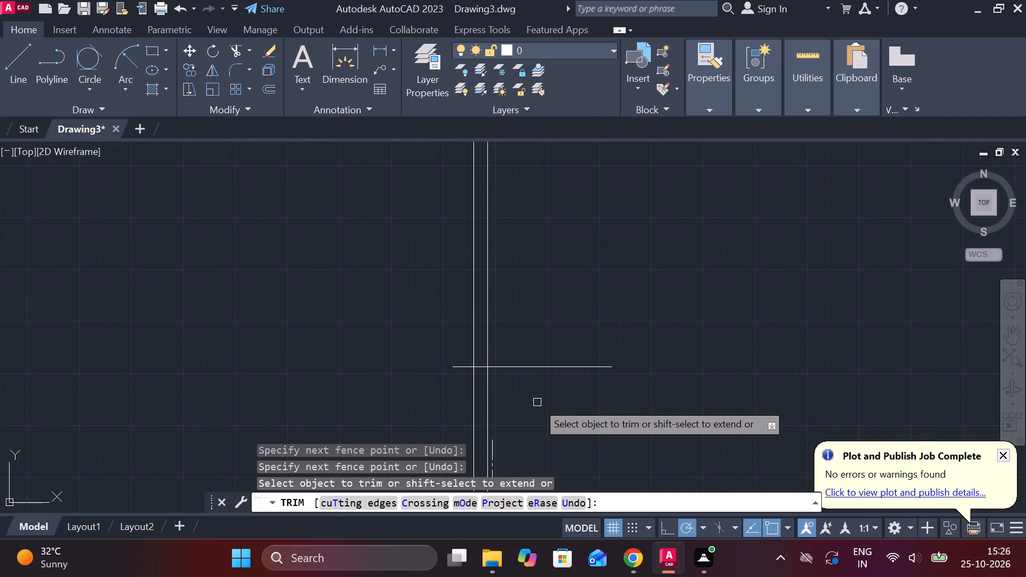
pyautogui.scroll(2, 498, 401)
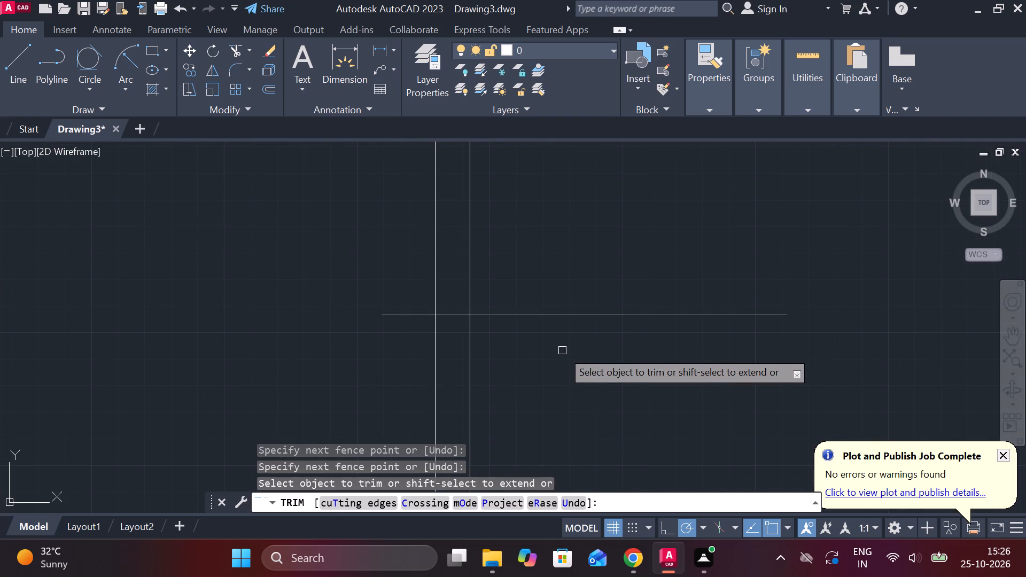
pyautogui.press('Escape')
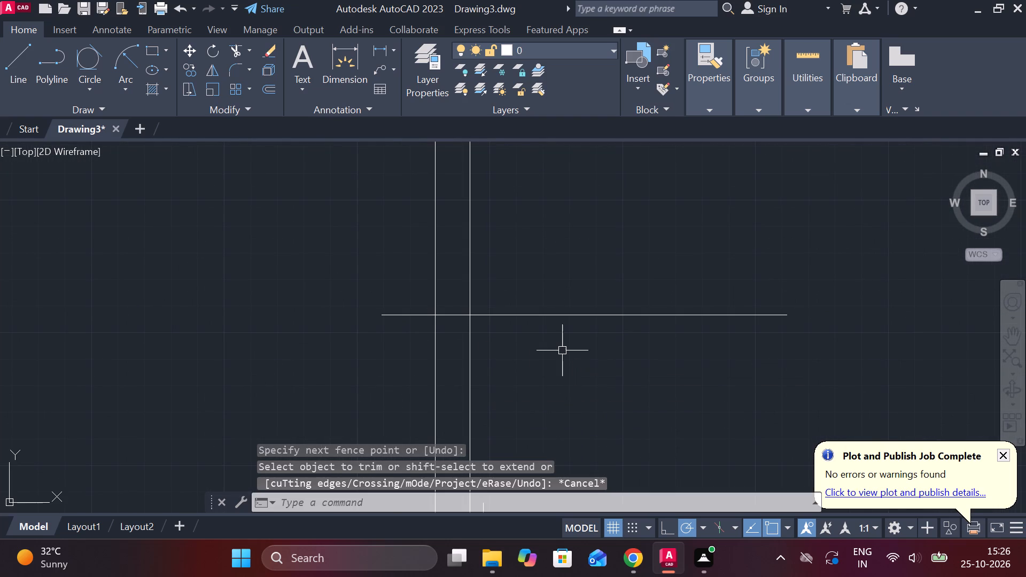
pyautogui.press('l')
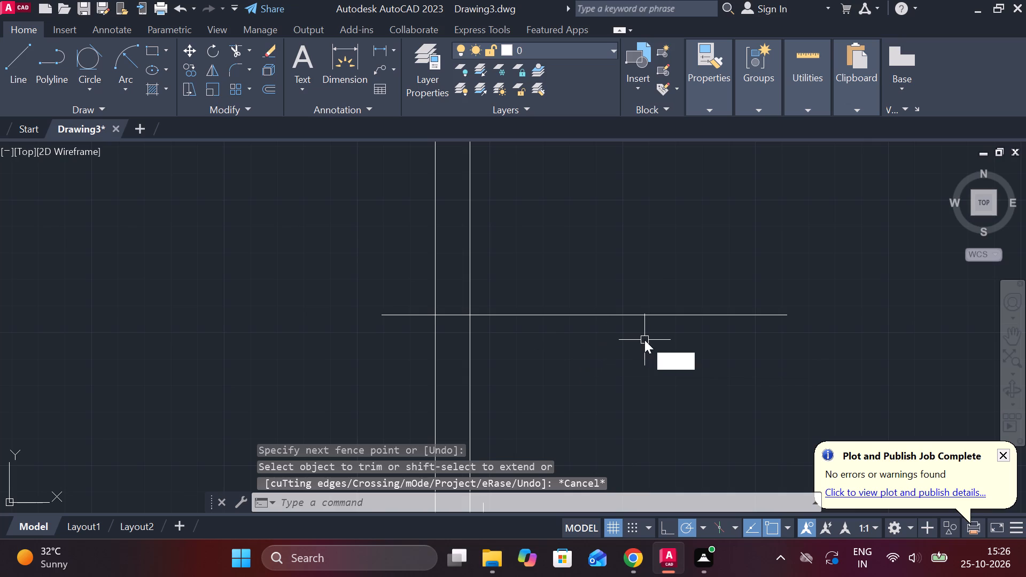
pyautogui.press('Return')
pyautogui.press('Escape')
# Trim the lower horizontal line on both sides so only the piece between the two vertical lines is left.
pyautogui.write('TR')
pyautogui.press('Return')
pyautogui.moveTo(595, 274); pyautogui.dragTo(604, 341)
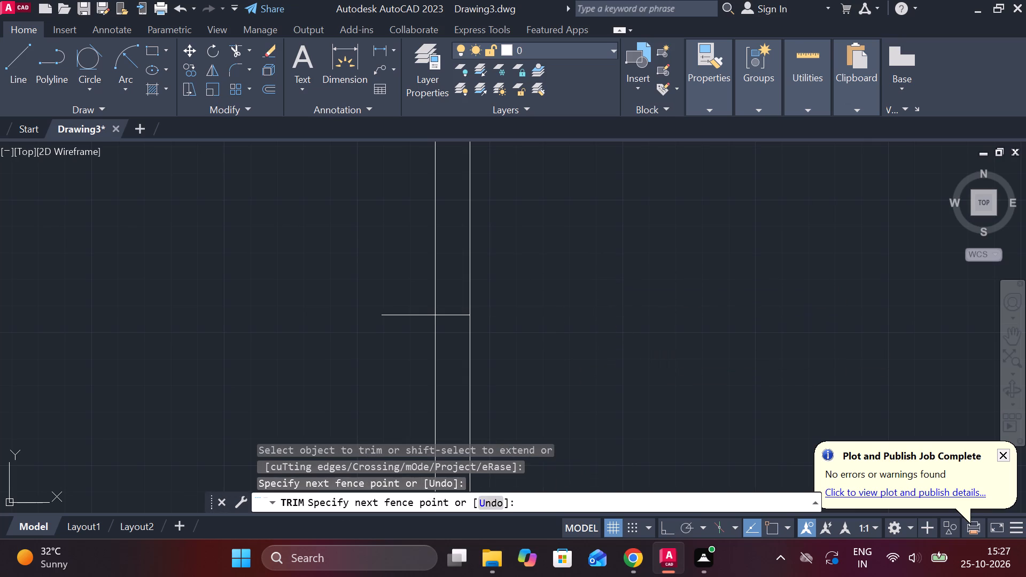
pyautogui.moveTo(421, 302); pyautogui.dragTo(418, 329)
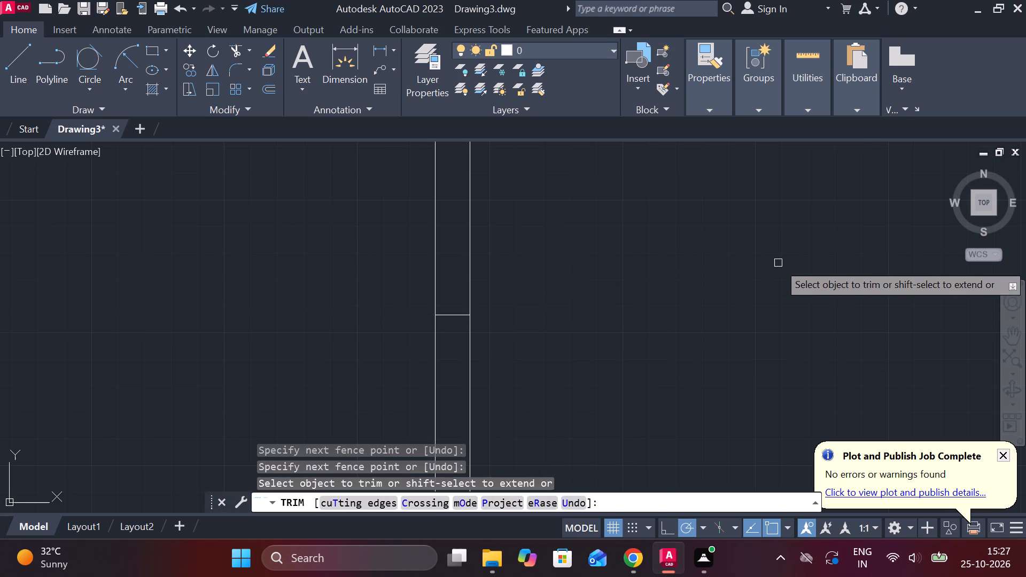
pyautogui.press('l')
pyautogui.press('Return')
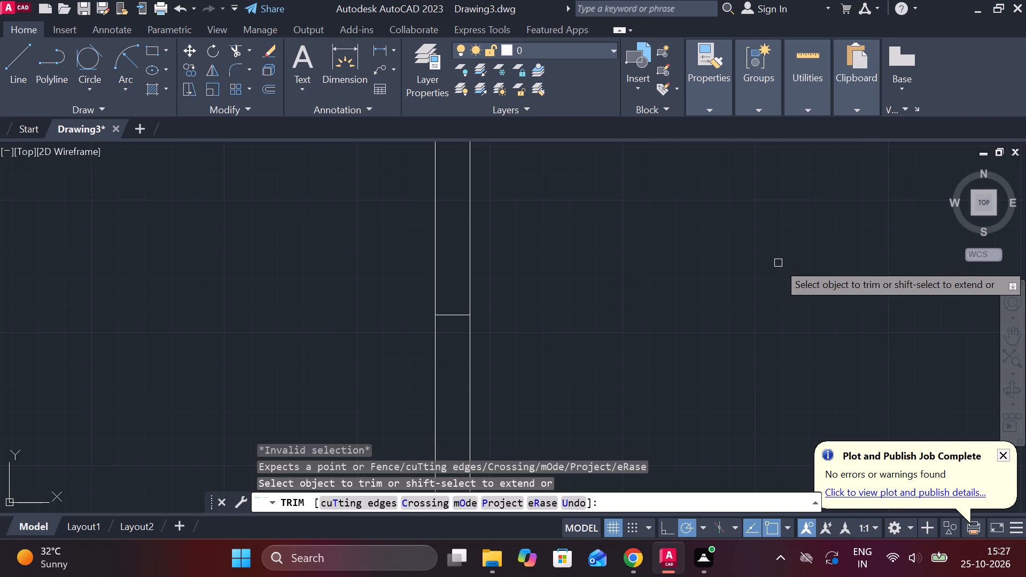
pyautogui.press('Escape')
pyautogui.press('Escape')
pyautogui.press('Escape')
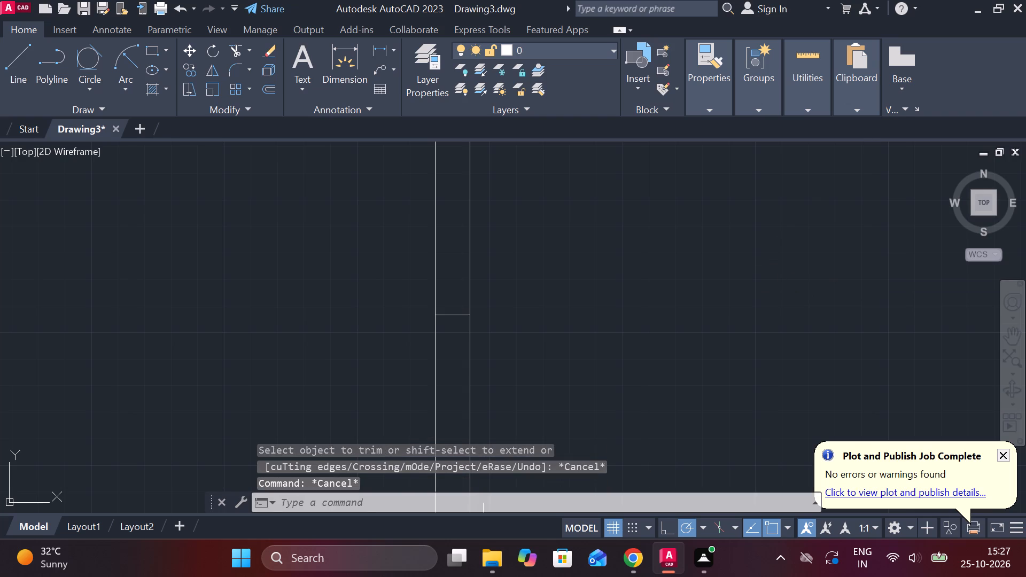
# Start a line at the right end of the lower crossline and draw it 5 units horizontally to the right.
pyautogui.press('k')
pyautogui.press('Escape')
pyautogui.press('l')
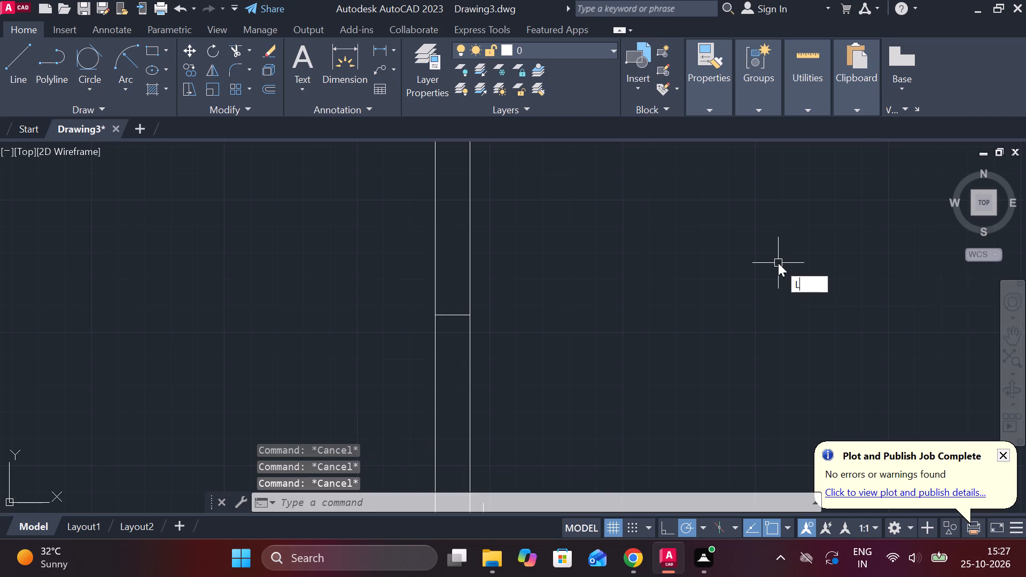
pyautogui.press('Return')
pyautogui.click(478, 313)
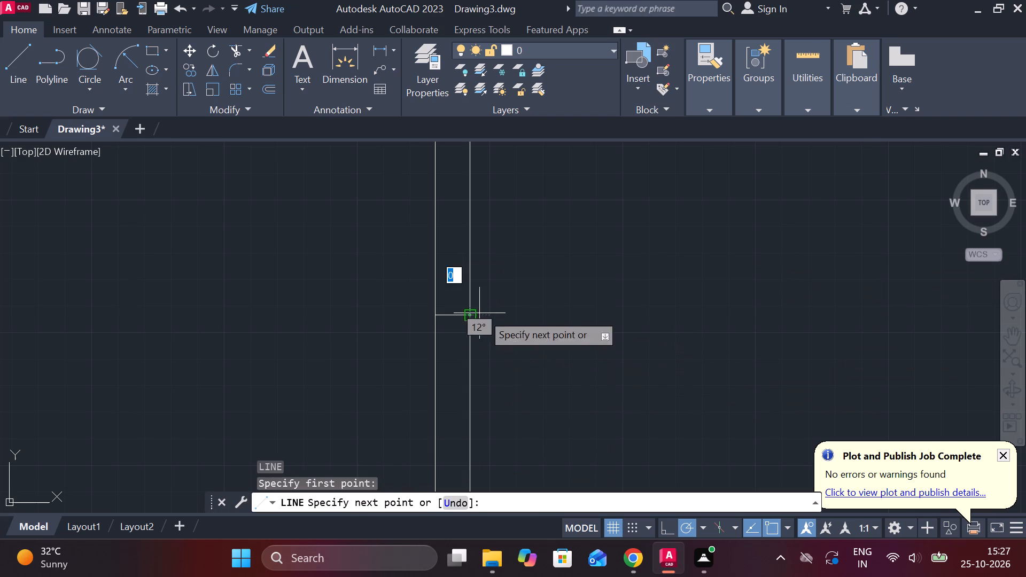
pyautogui.press('5')
pyautogui.press('Return')
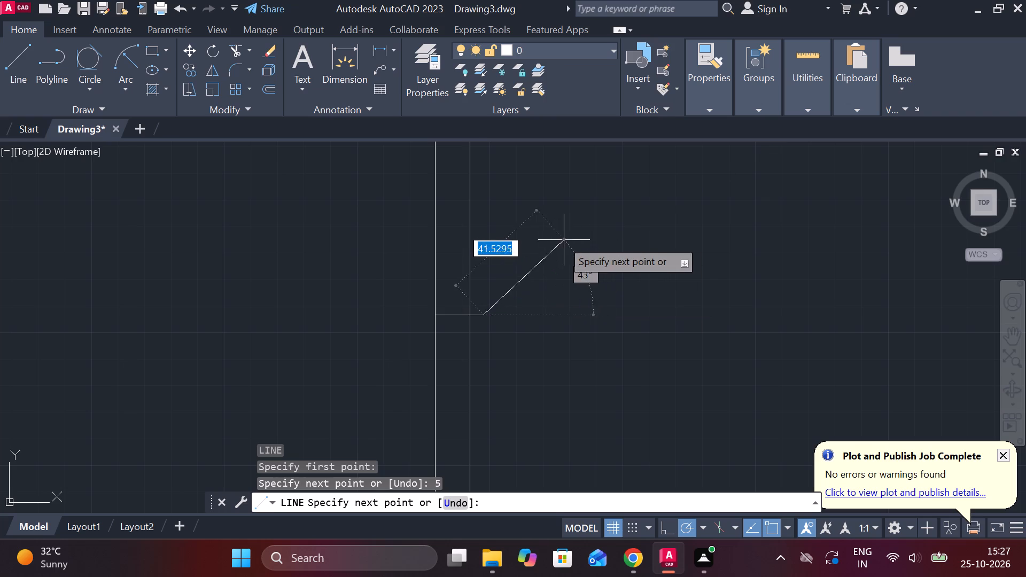
# Turn on Ortho mode for the line being drawn from the end of the 5-unit segment.
pyautogui.moveTo(498, 231); pyautogui.dragTo(501, 297, button='middle')
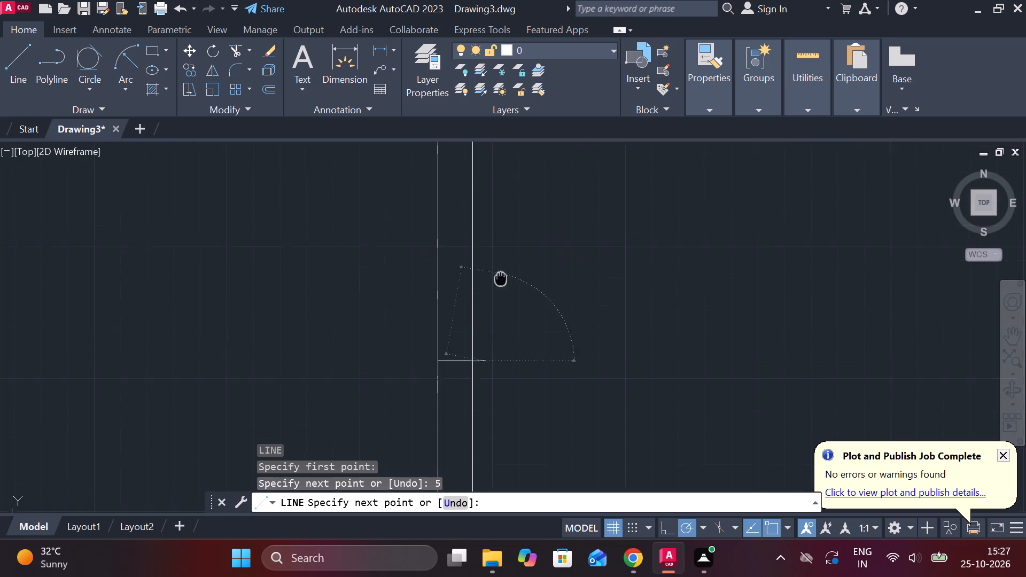
pyautogui.moveTo(501, 297); pyautogui.dragTo(500, 308, button='middle')
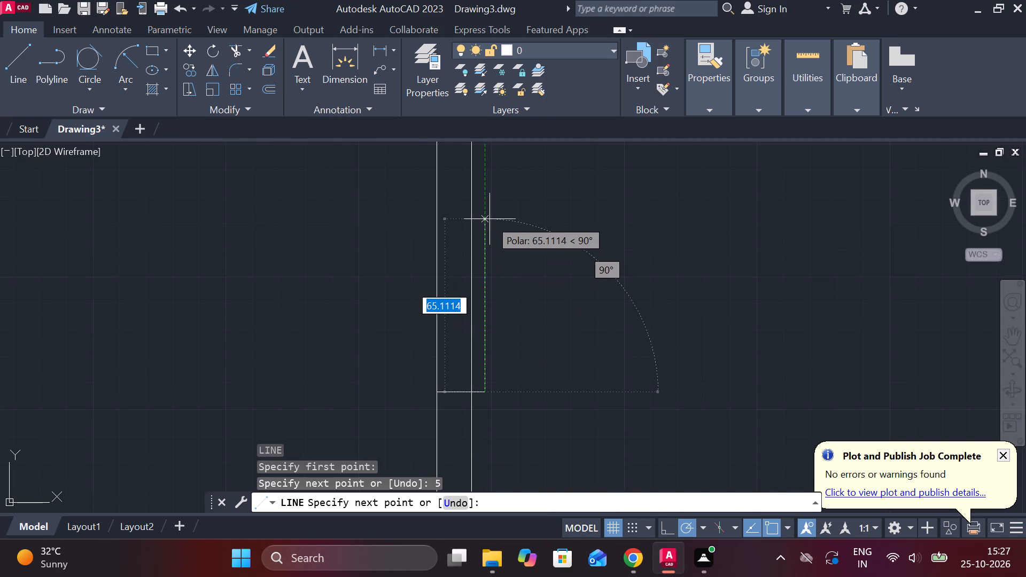
pyautogui.scroll(-2, 489, 219)
pyautogui.scroll(1, 489, 219)
pyautogui.moveTo(489, 219); pyautogui.dragTo(484, 406, button='middle')
pyautogui.moveTo(497, 204); pyautogui.dragTo(448, 377, button='middle')
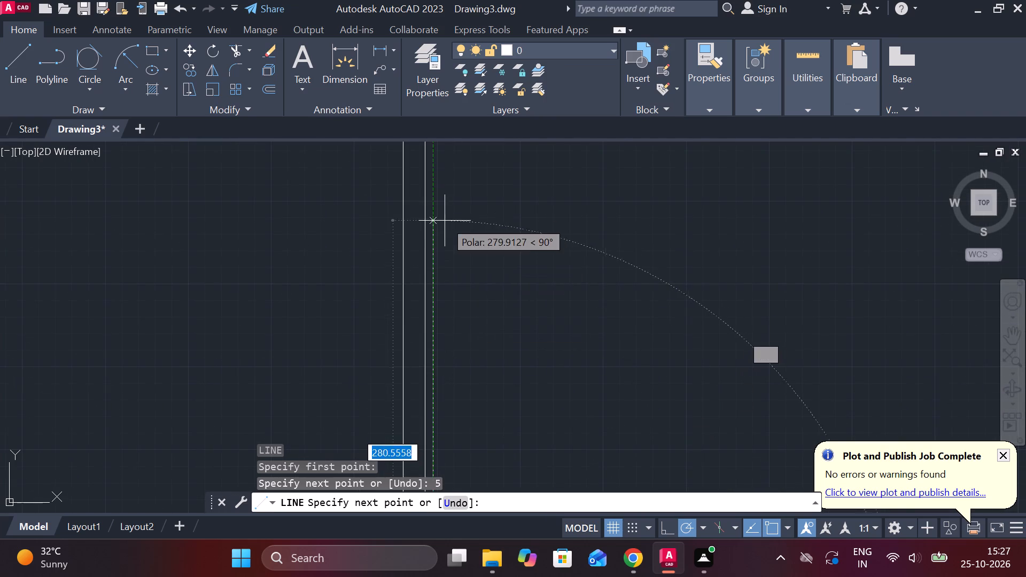
pyautogui.scroll(-3, 440, 207)
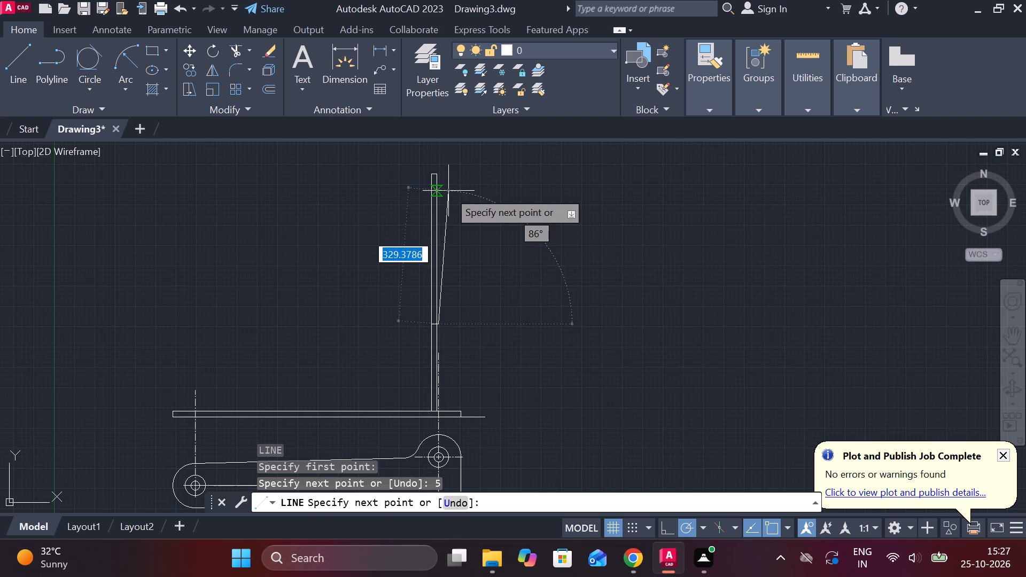
pyautogui.scroll(3, 441, 181)
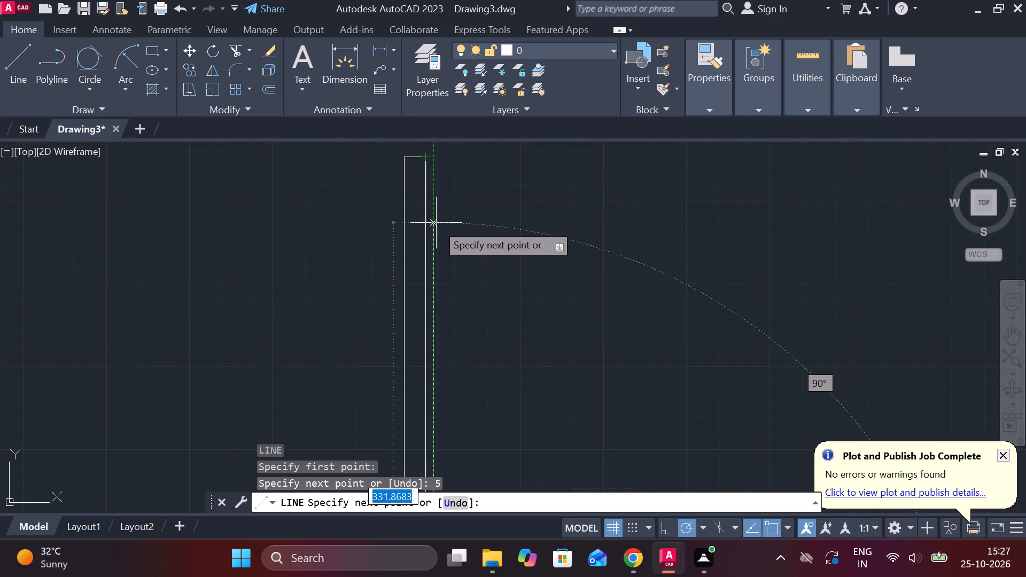
pyautogui.scroll(-2, 441, 201)
pyautogui.click(686, 532)
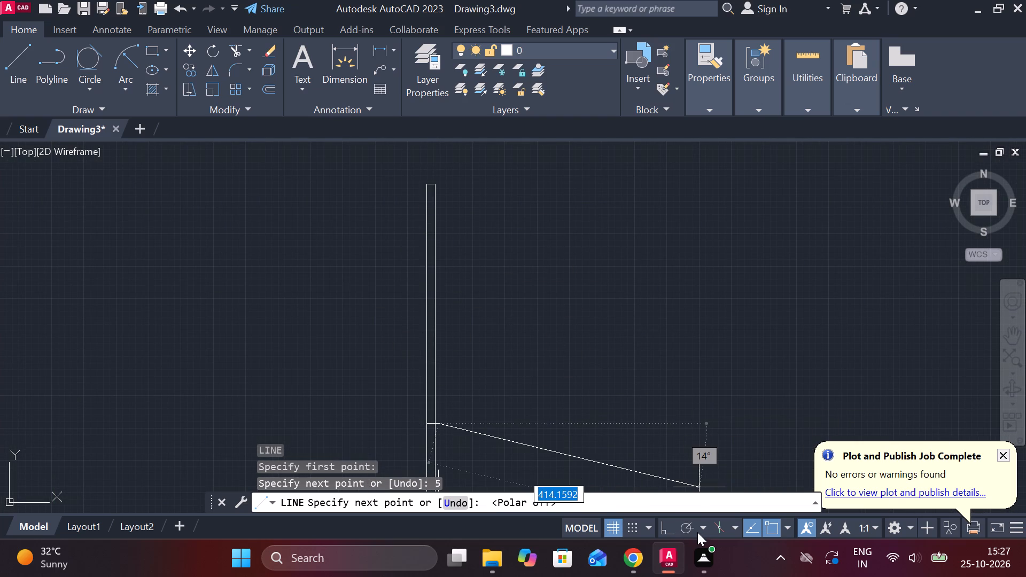
pyautogui.click(690, 525)
pyautogui.click(671, 527)
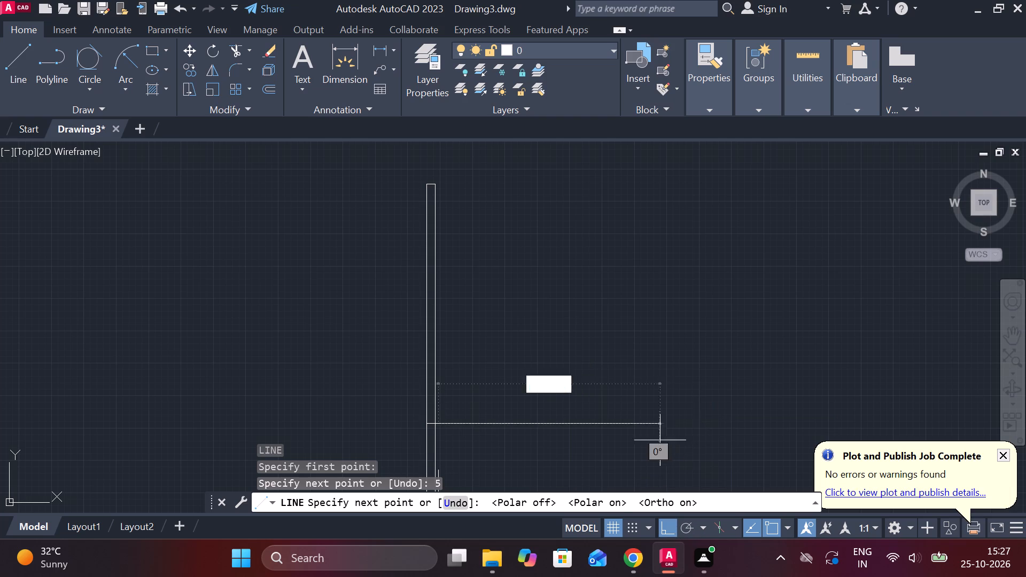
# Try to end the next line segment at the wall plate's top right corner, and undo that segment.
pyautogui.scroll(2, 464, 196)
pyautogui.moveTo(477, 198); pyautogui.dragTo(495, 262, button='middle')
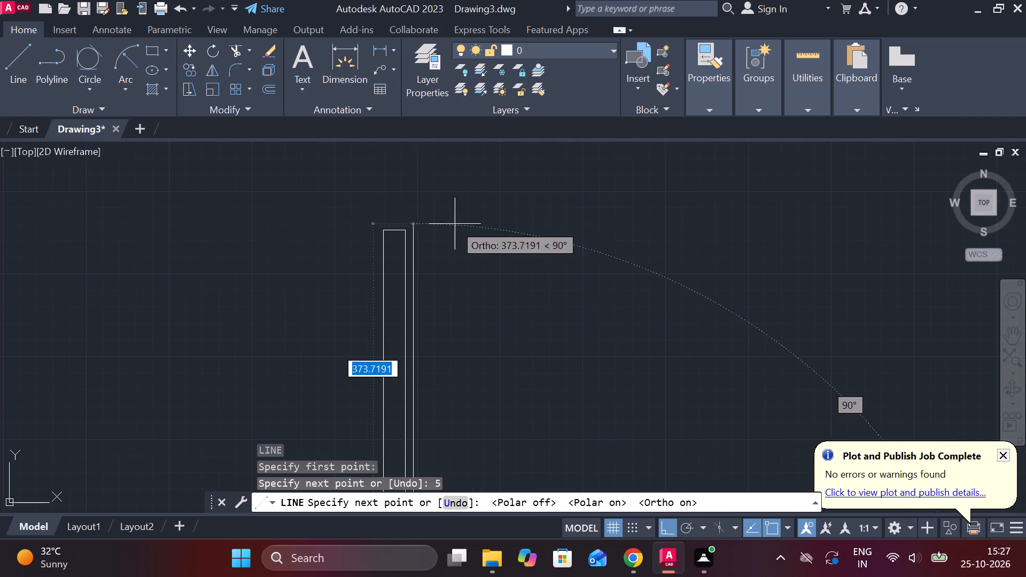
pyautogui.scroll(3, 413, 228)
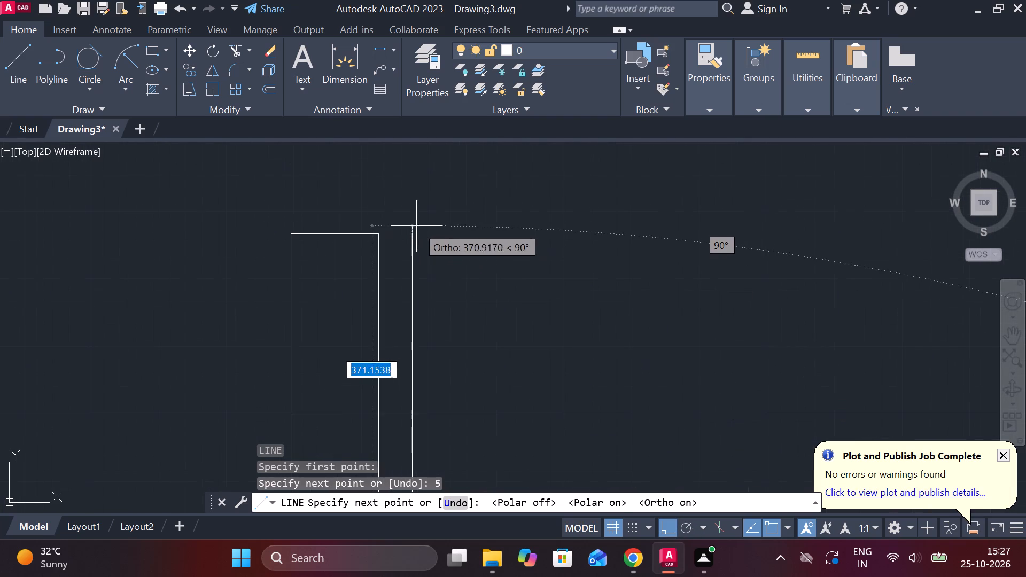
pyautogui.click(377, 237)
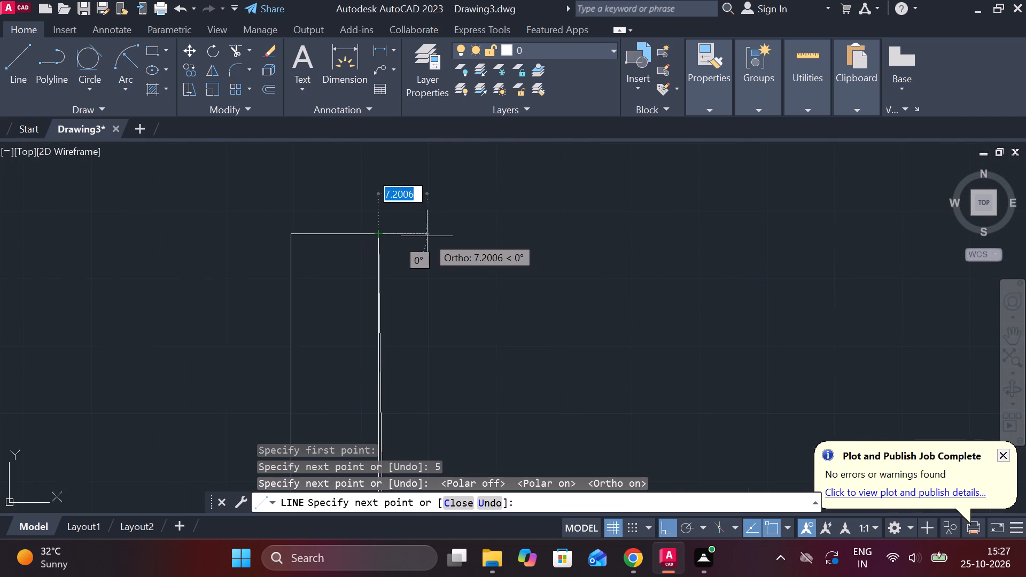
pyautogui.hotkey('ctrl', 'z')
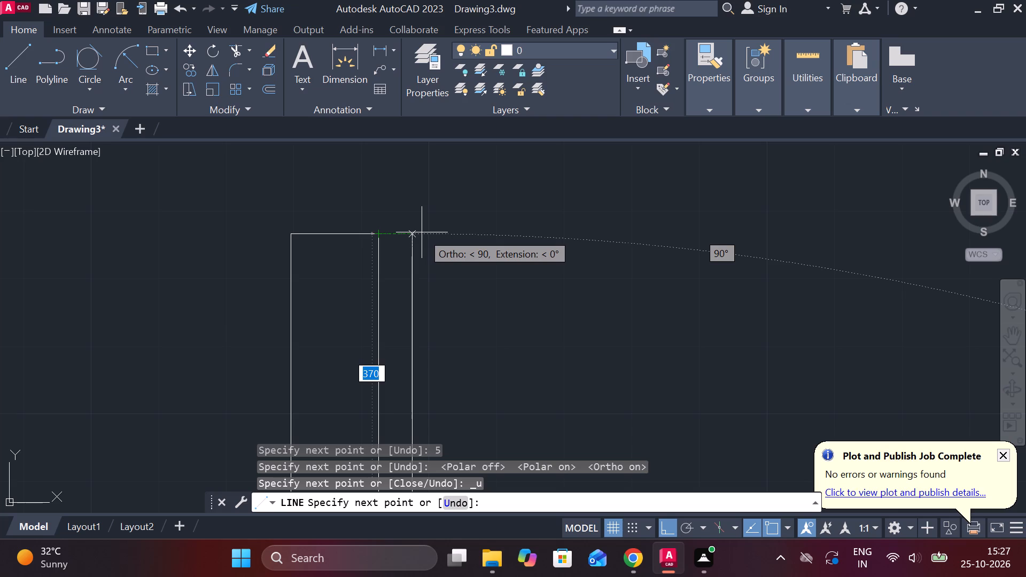
# Draw the line 370 units straight up and join it horizontally to the wall plate's top right corner.
pyautogui.scroll(-2, 429, 232)
pyautogui.scroll(-3, 493, 235)
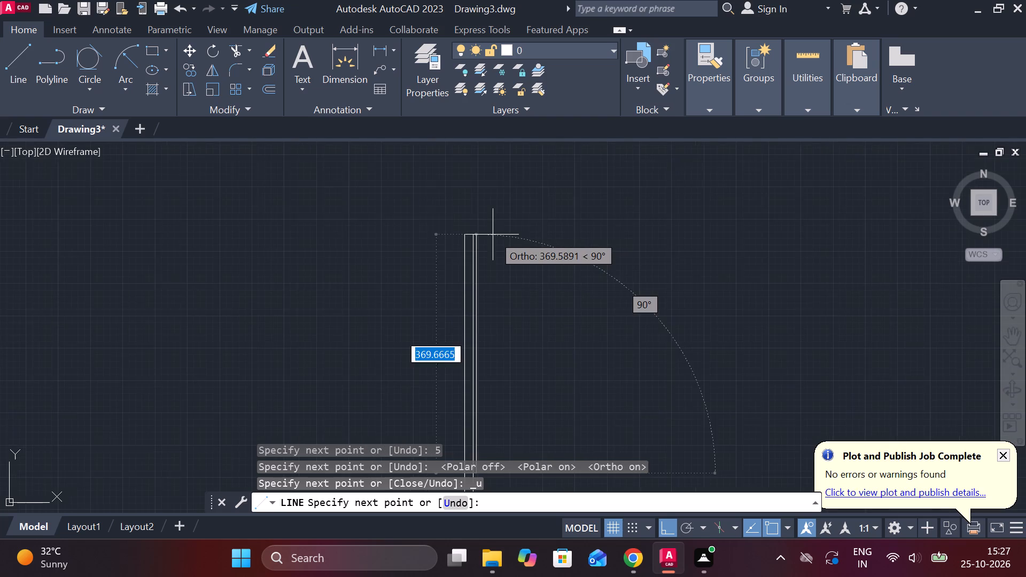
pyautogui.scroll(-2, 493, 235)
pyautogui.scroll(2, 498, 212)
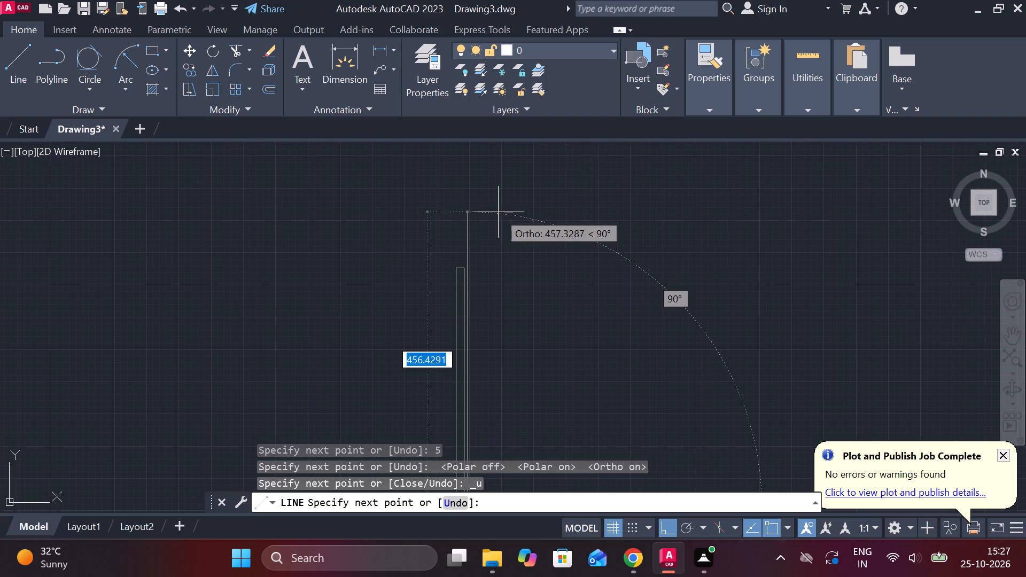
pyautogui.write('370')
pyautogui.press('Return')
pyautogui.scroll(3, 496, 282)
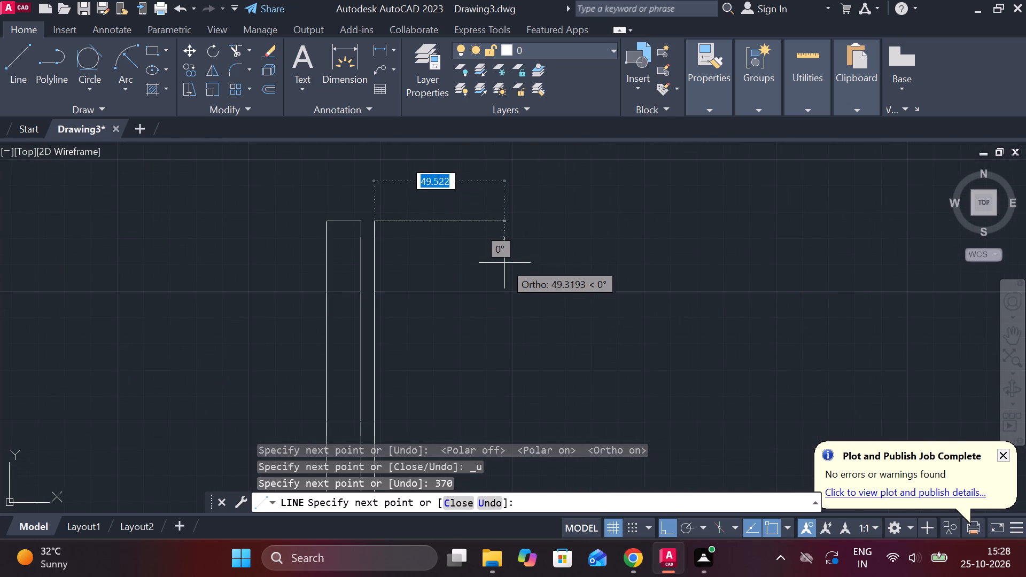
pyautogui.scroll(3, 327, 222)
pyautogui.click(463, 216)
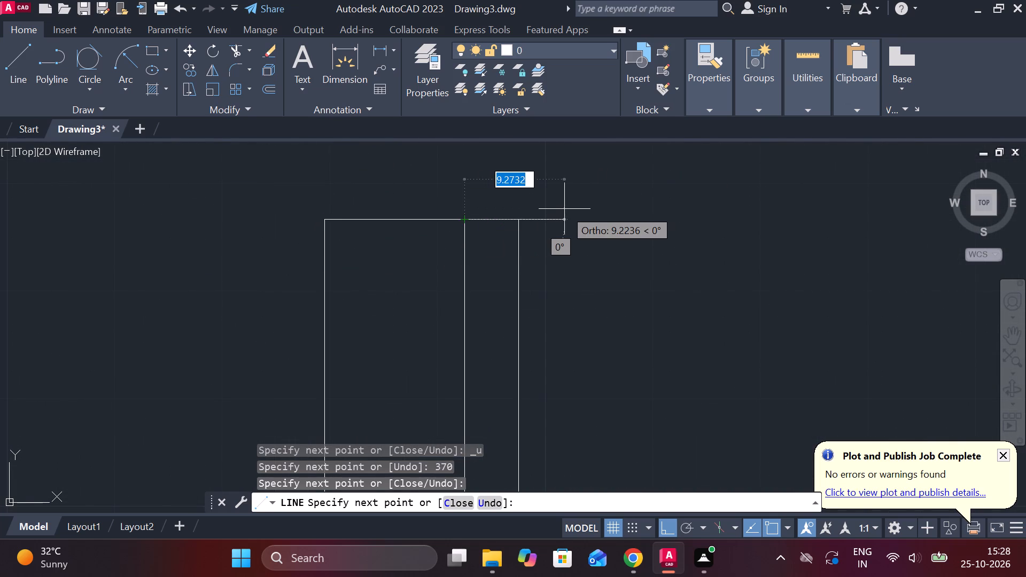
pyautogui.press('Escape')
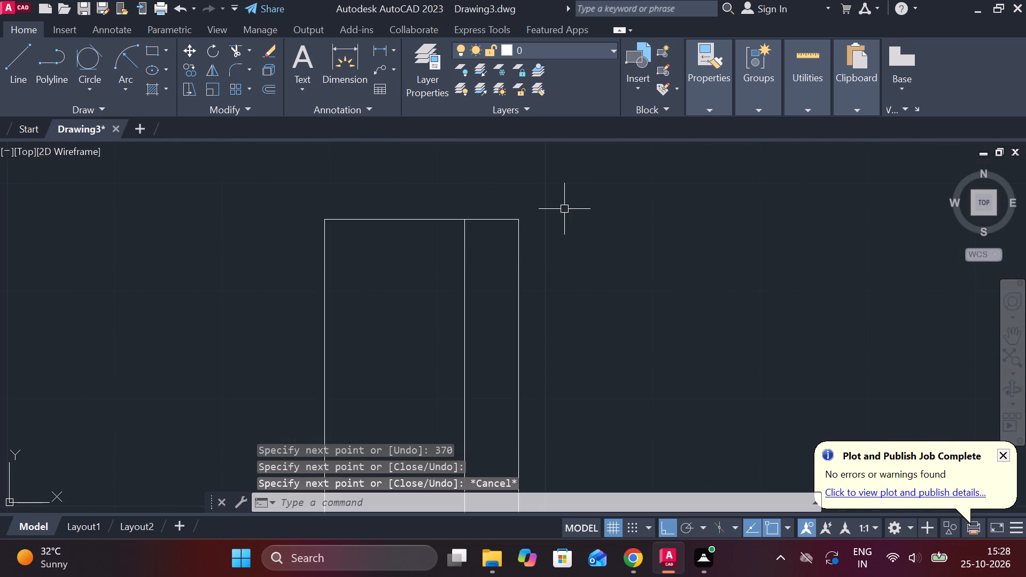
# Check the overall width across the wall plate and the adjoining 5-unit strip with a linear dimension, without placing it.
pyautogui.scroll(-2, 564, 209)
pyautogui.scroll(-2, 579, 261)
pyautogui.moveTo(617, 390); pyautogui.dragTo(576, 285, button='middle')
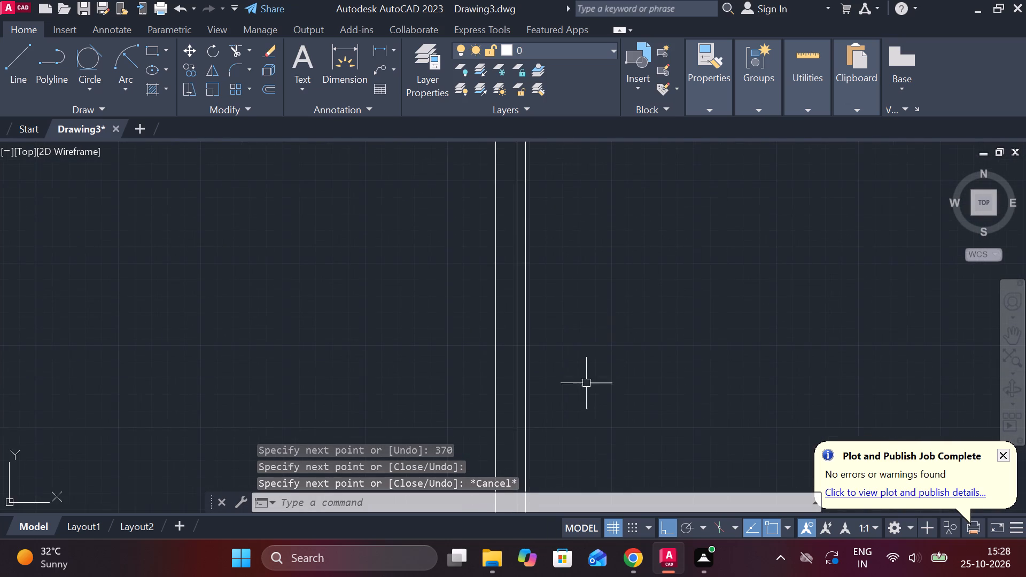
pyautogui.scroll(-3, 583, 387)
pyautogui.scroll(3, 595, 402)
pyautogui.moveTo(594, 400); pyautogui.dragTo(552, 268, button='middle')
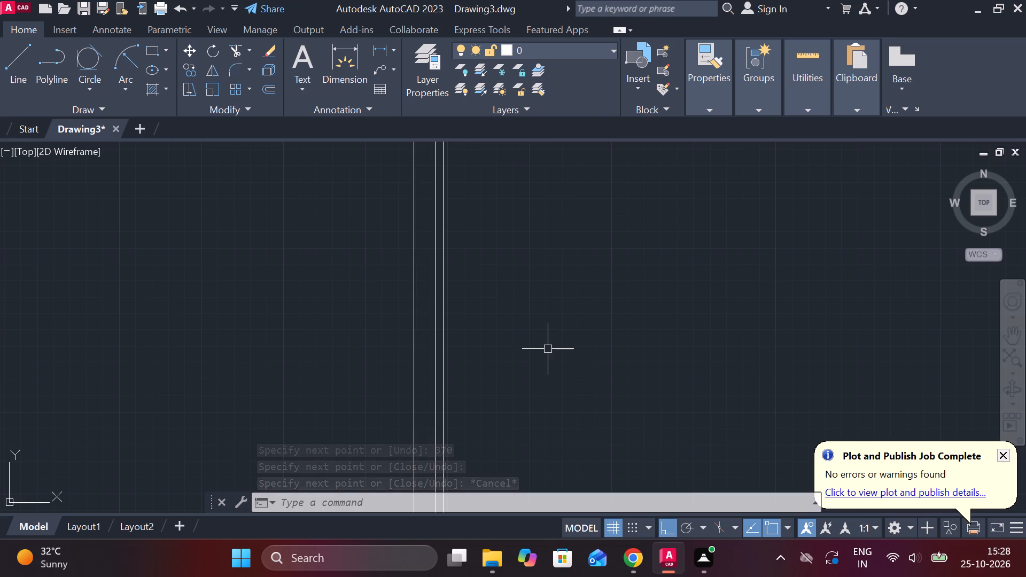
pyautogui.scroll(-2, 548, 349)
pyautogui.scroll(1, 489, 435)
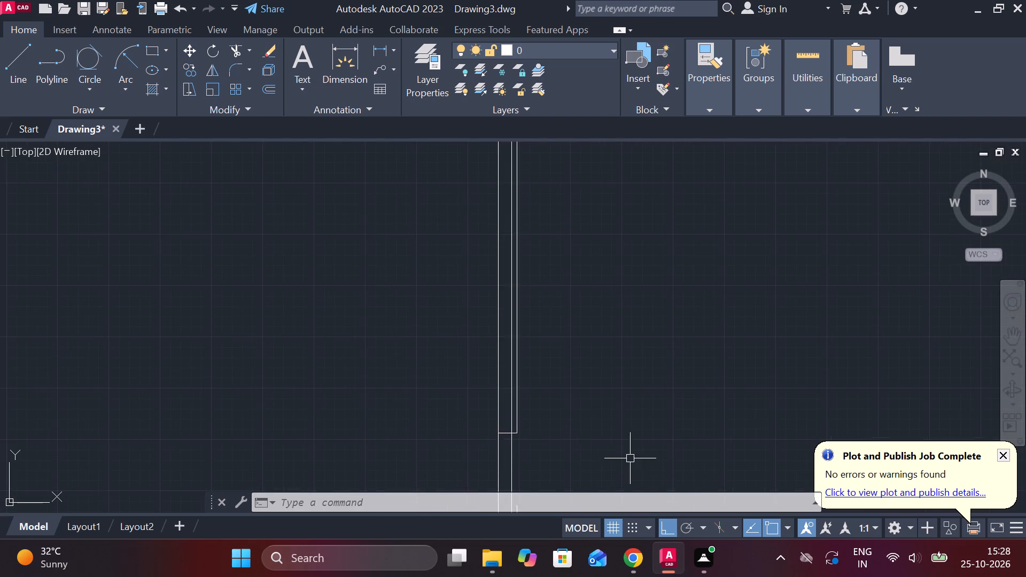
pyautogui.scroll(1, 626, 454)
pyautogui.scroll(-2, 610, 425)
pyautogui.moveTo(607, 423); pyautogui.dragTo(542, 355, button='middle')
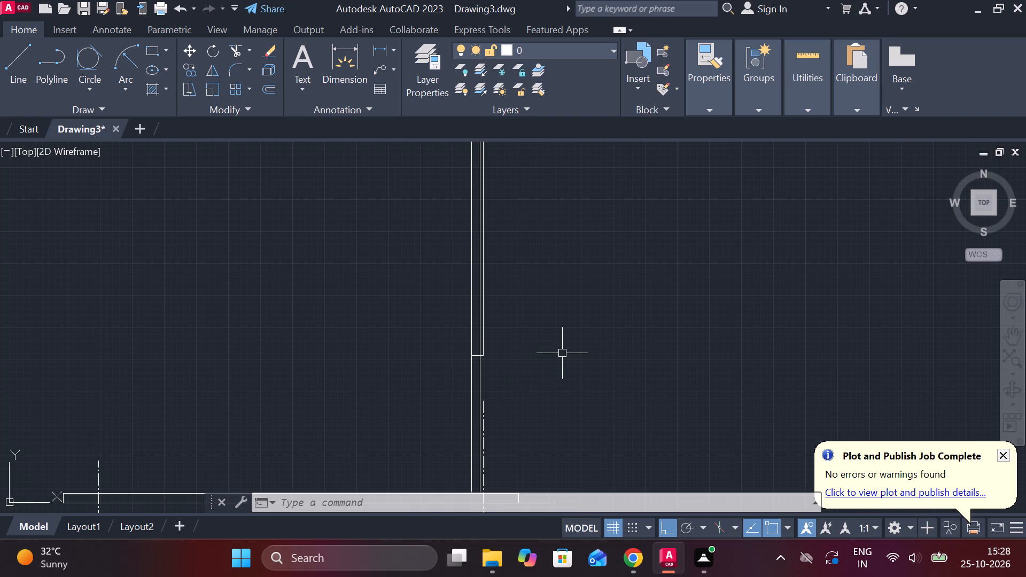
pyautogui.scroll(1, 562, 353)
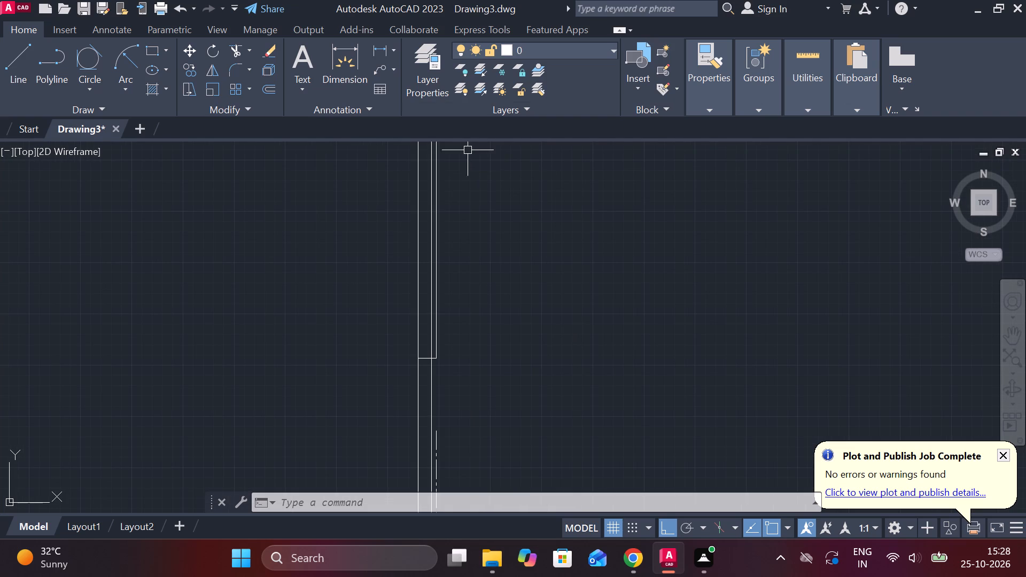
pyautogui.click(377, 46)
pyautogui.scroll(2, 454, 329)
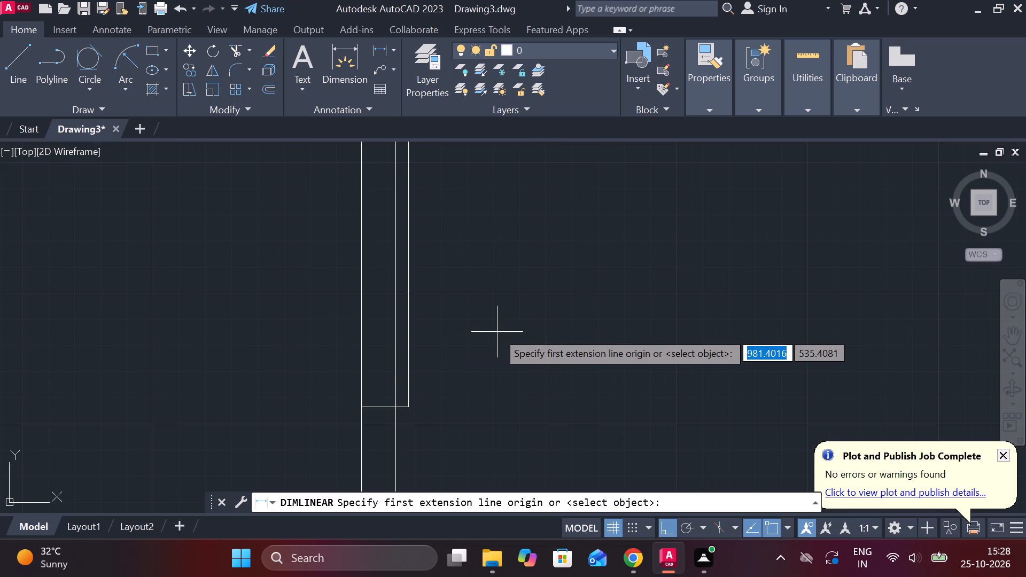
pyautogui.scroll(-2, 497, 332)
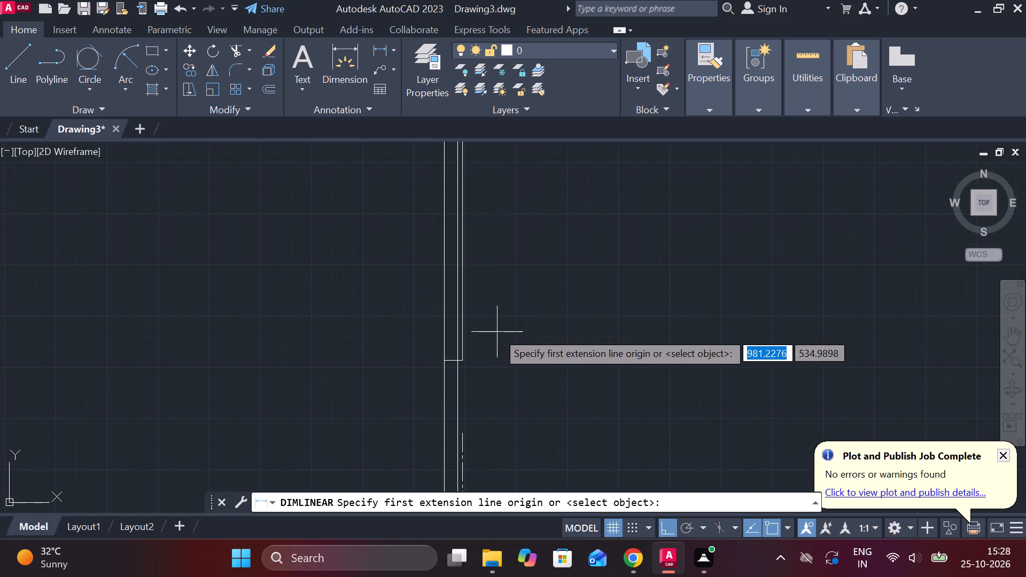
pyautogui.moveTo(504, 361); pyautogui.dragTo(491, 272, button='middle')
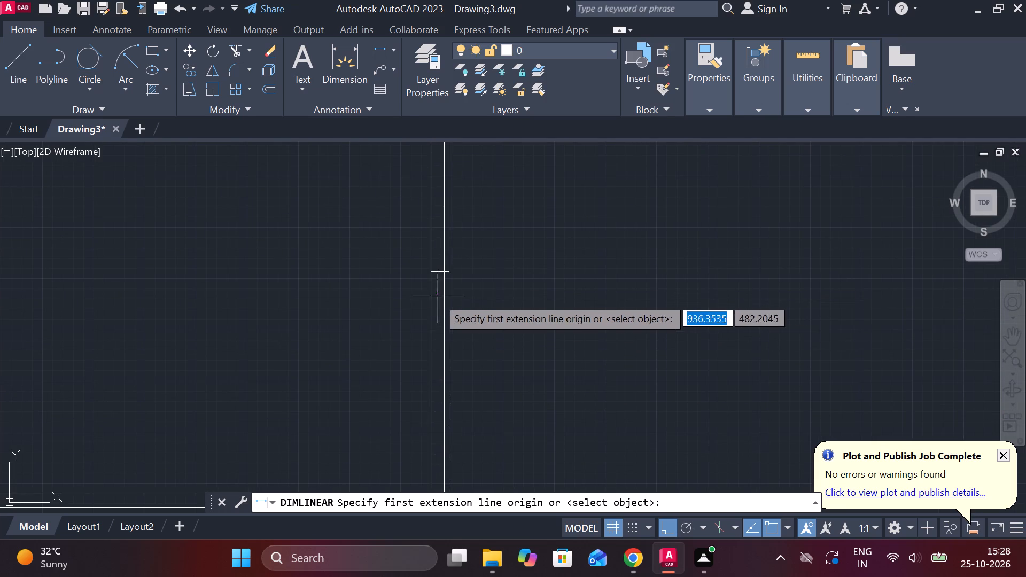
pyautogui.scroll(-1, 460, 227)
pyautogui.scroll(3, 460, 222)
pyautogui.click(374, 295)
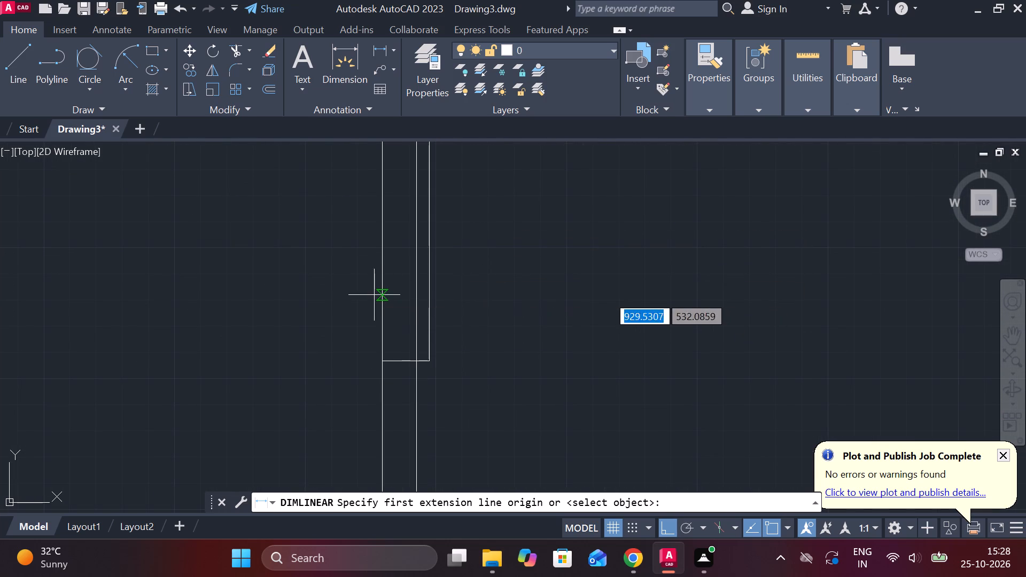
pyautogui.click(428, 290)
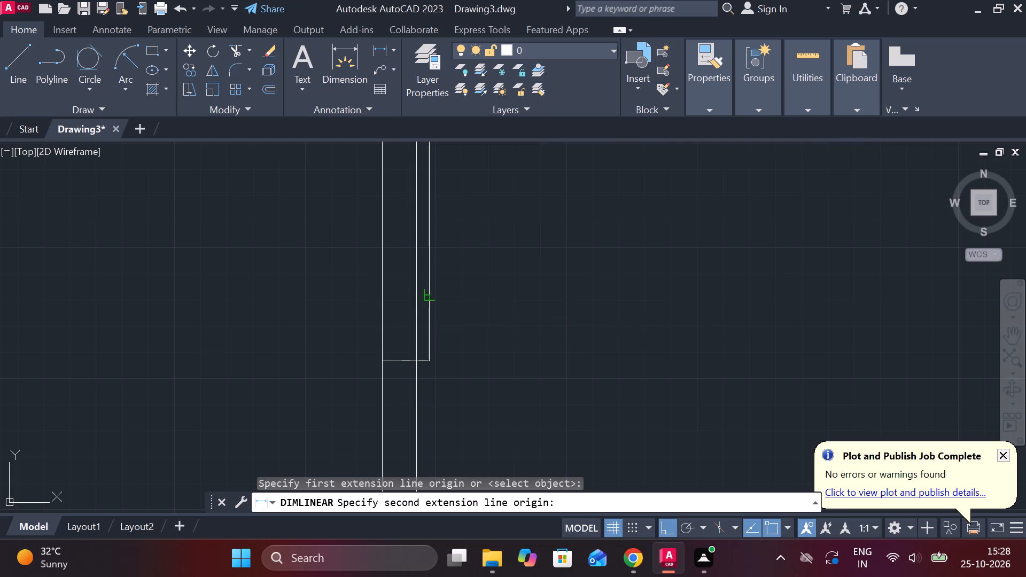
pyautogui.press('Escape')
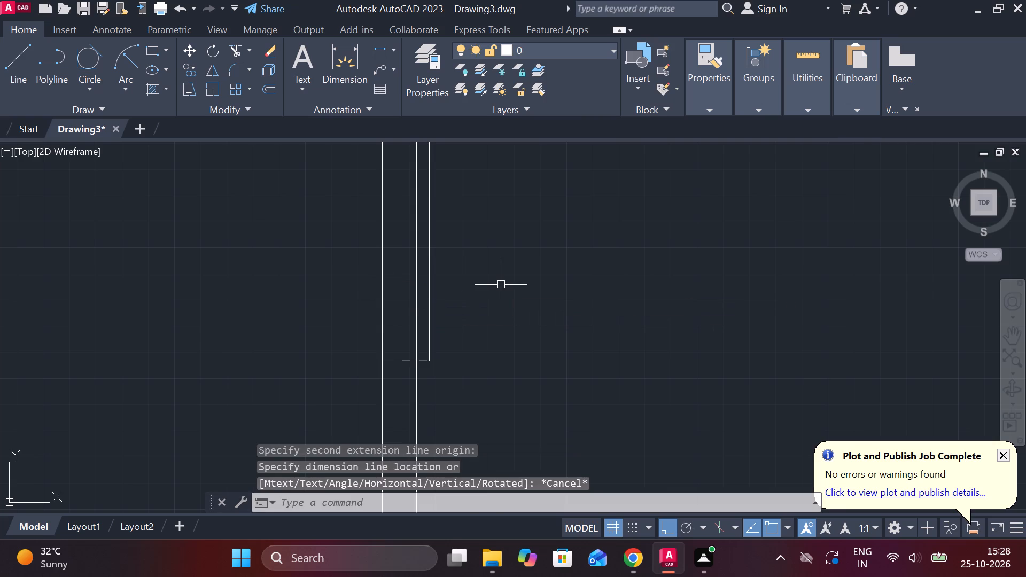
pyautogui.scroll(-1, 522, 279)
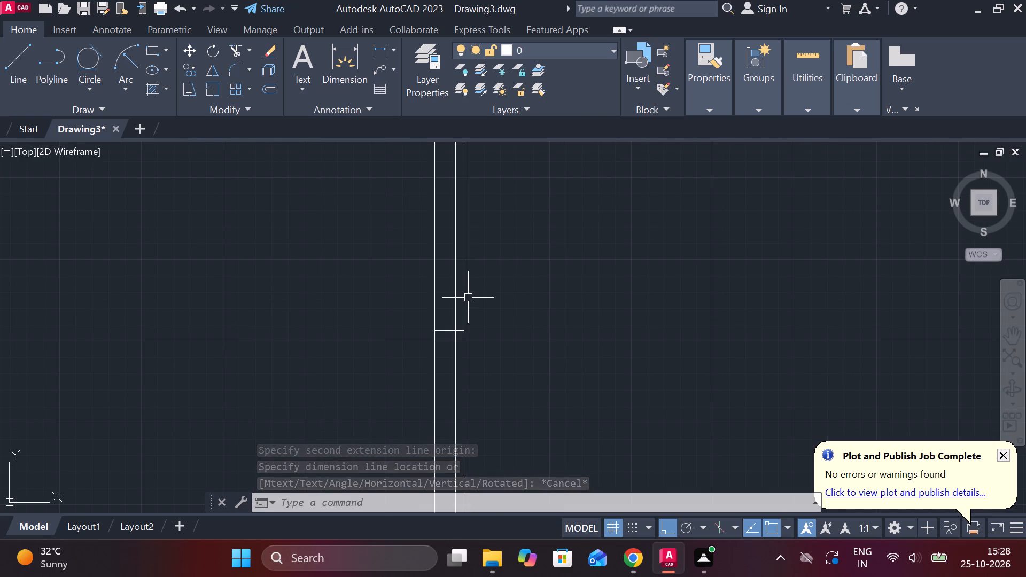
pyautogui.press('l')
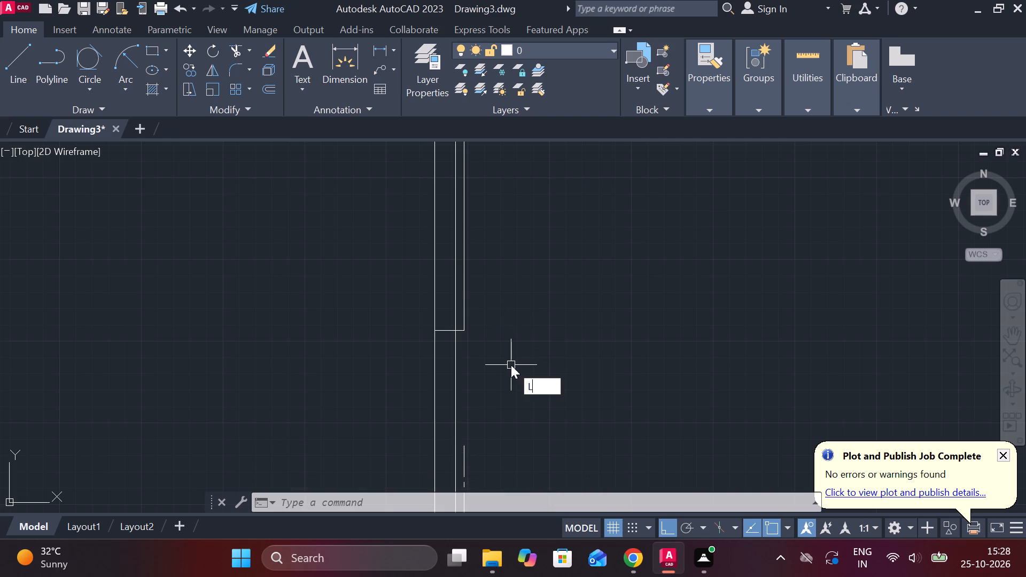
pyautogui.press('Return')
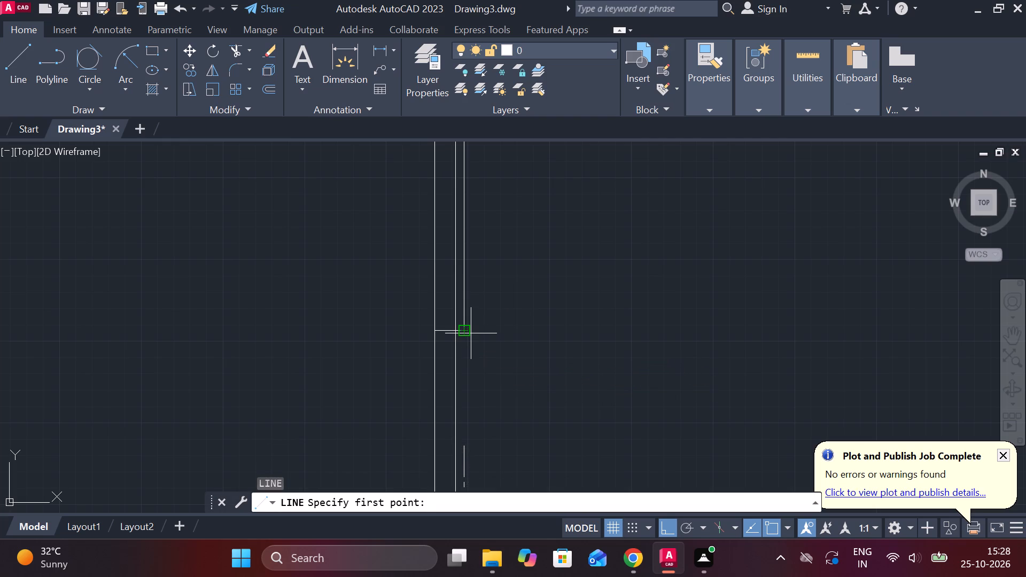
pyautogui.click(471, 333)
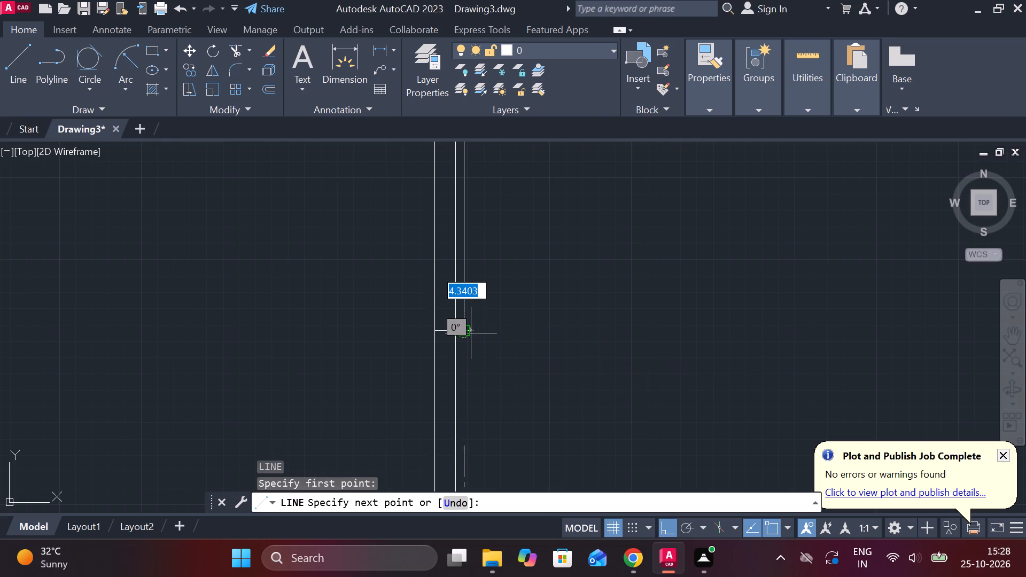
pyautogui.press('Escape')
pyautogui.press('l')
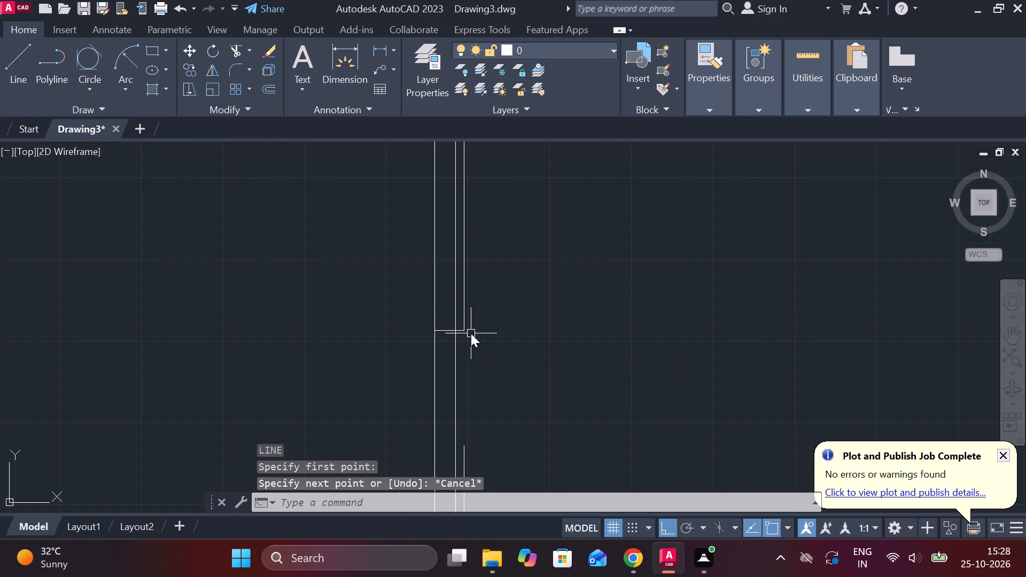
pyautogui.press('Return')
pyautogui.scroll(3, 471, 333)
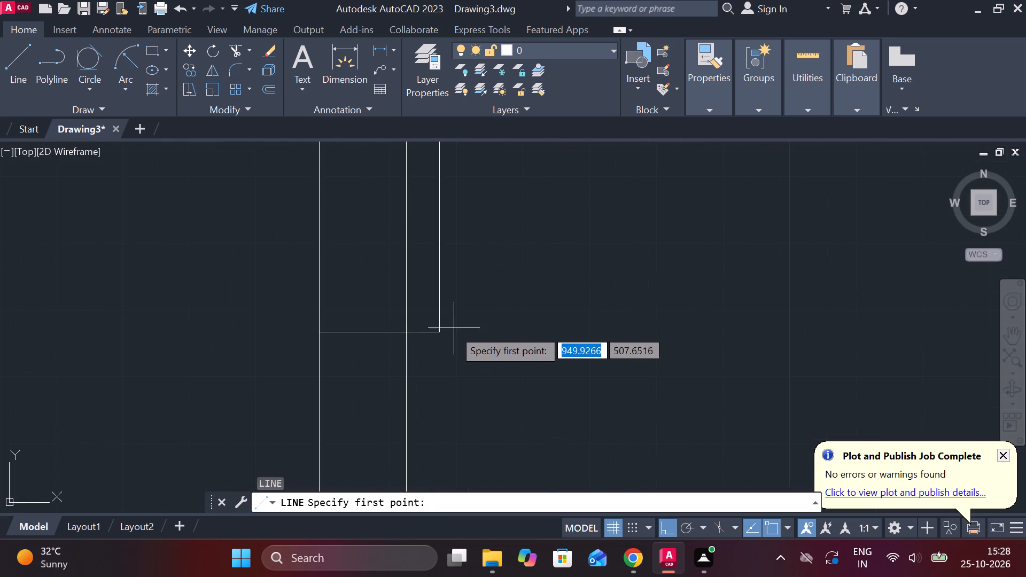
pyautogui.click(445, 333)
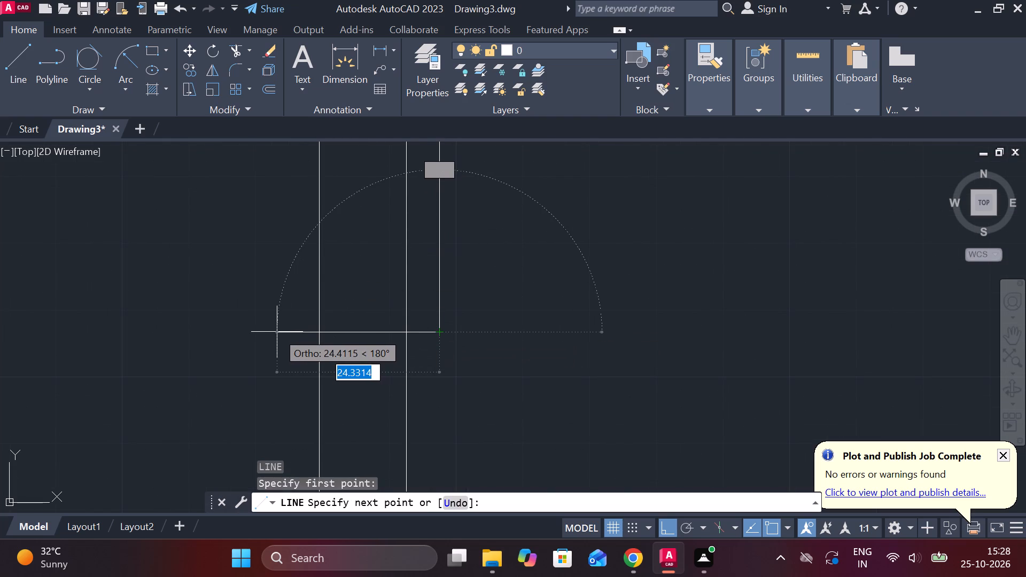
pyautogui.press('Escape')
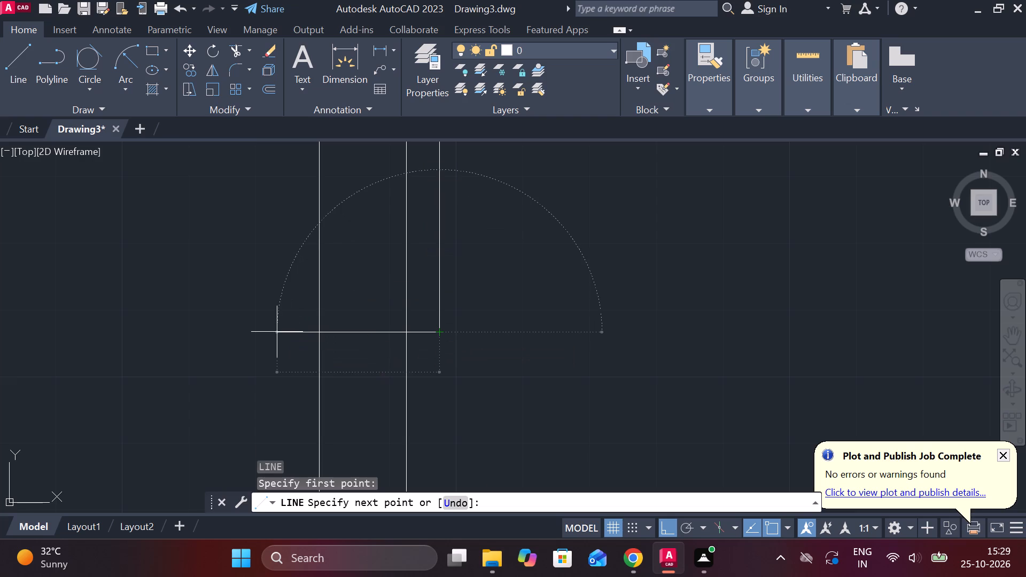
# Draw a horizontal line 22 units to the left from where the 5-unit segment meets the wall plate's right edge.
pyautogui.press('l')
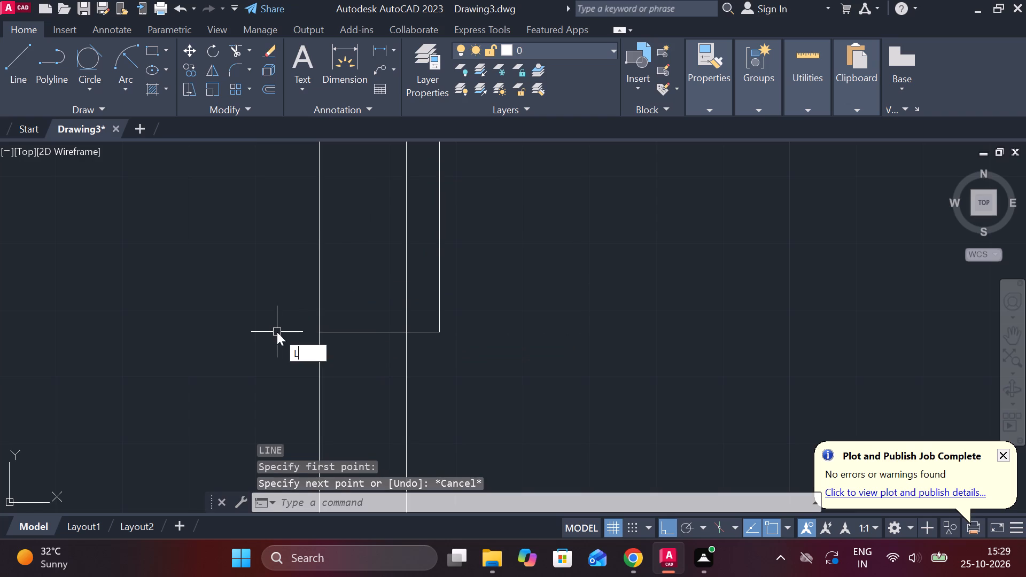
pyautogui.press('Return')
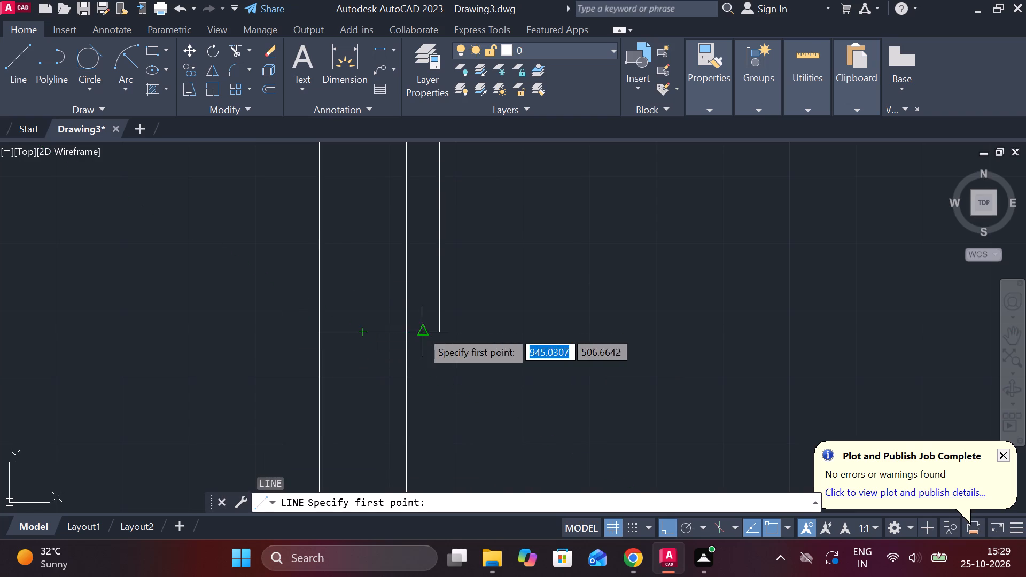
pyautogui.click(404, 333)
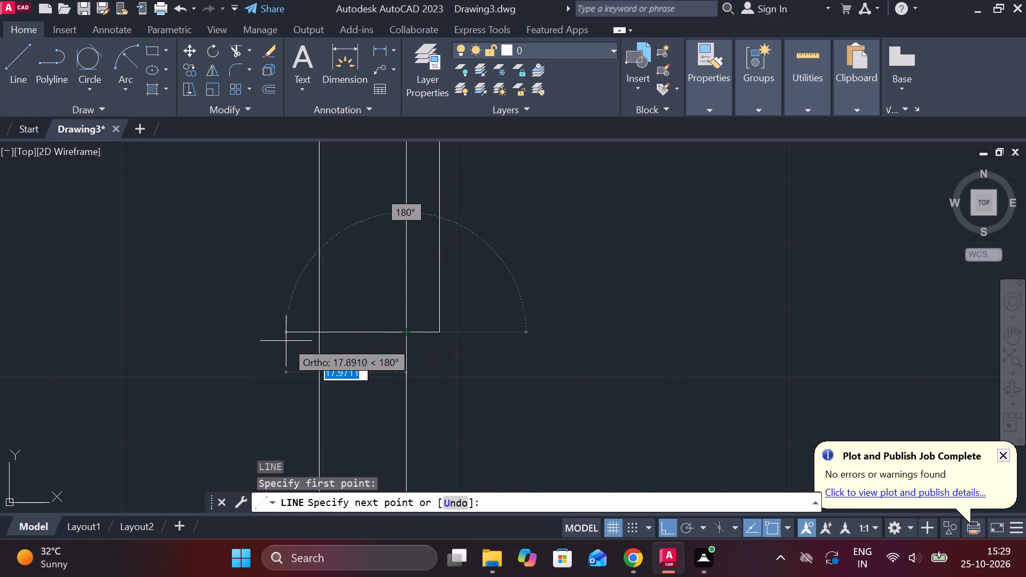
pyautogui.write('22')
pyautogui.press('Return')
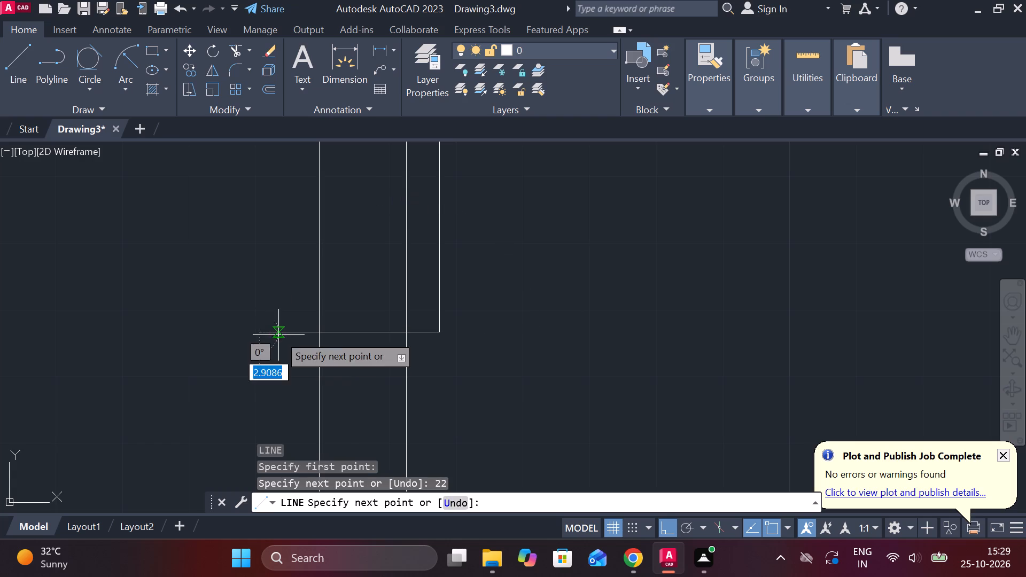
# Continue the line vertically upward from the 22-unit segment's left end toward the level of the wall plate's top edge.
pyautogui.scroll(-3, 301, 317)
pyautogui.moveTo(301, 222); pyautogui.dragTo(312, 283, button='middle')
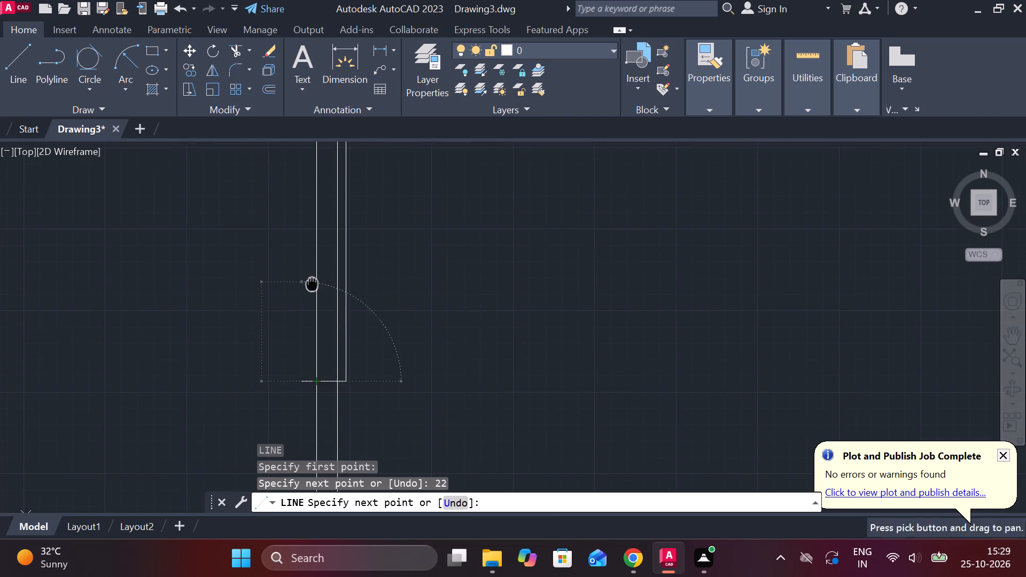
pyautogui.scroll(-1, 305, 233)
pyautogui.moveTo(302, 226); pyautogui.dragTo(330, 400, button='middle')
pyautogui.scroll(-2, 319, 237)
pyautogui.moveTo(309, 221); pyautogui.dragTo(316, 332, button='middle')
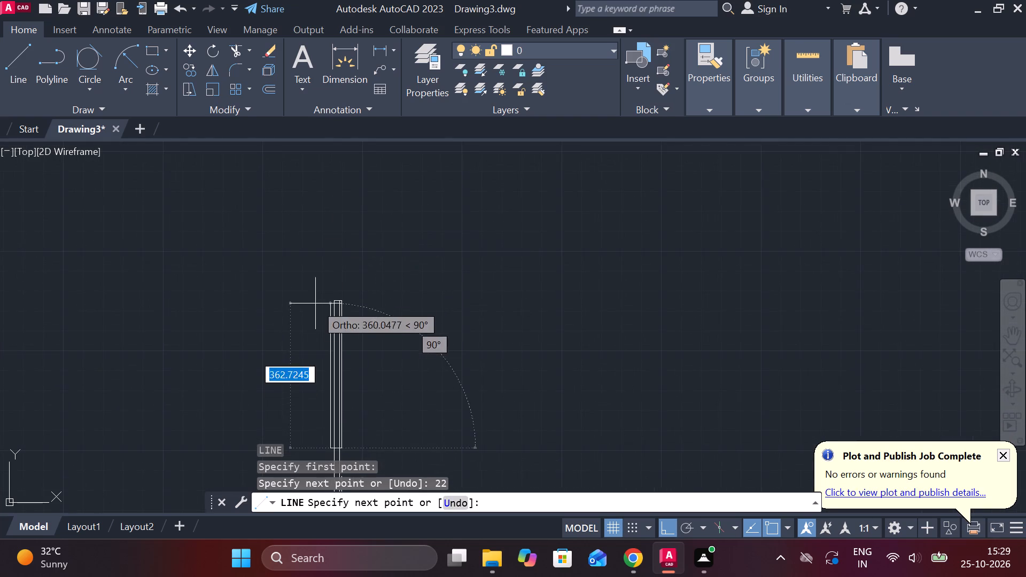
pyautogui.scroll(3, 315, 291)
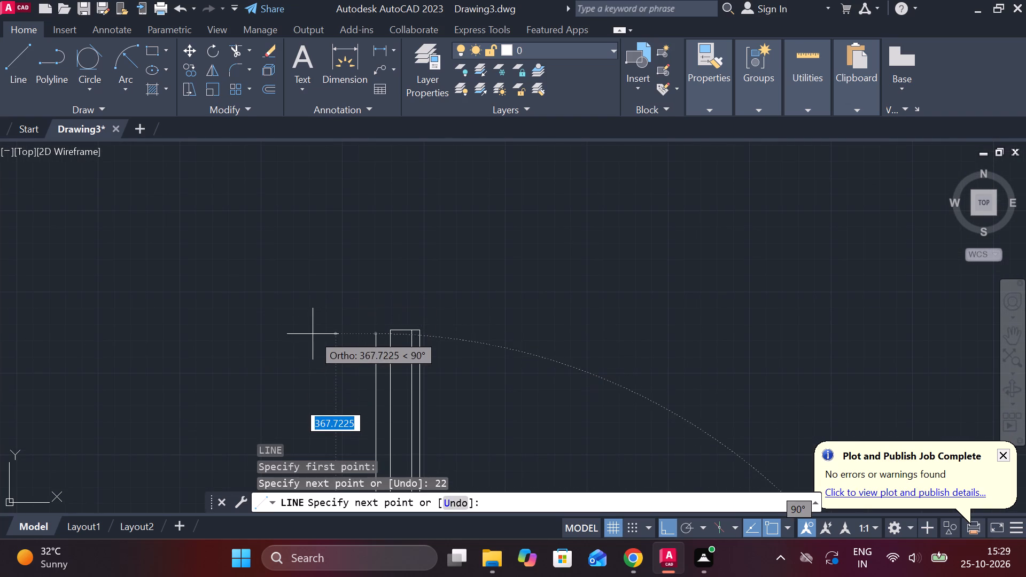
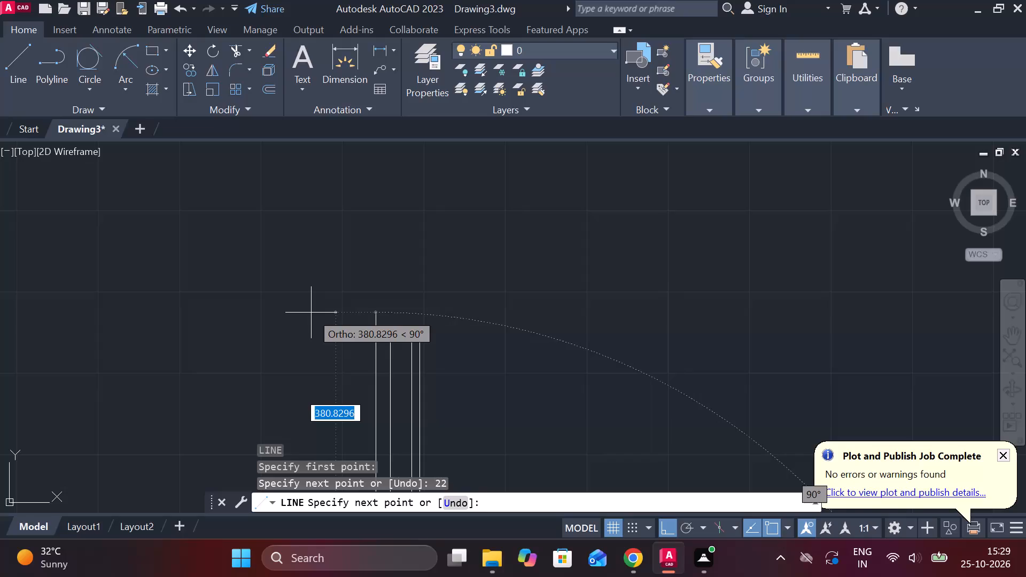
# Draw the line 370 units straight up and join it horizontally to the wall plate's top left corner.
pyautogui.write('370')
pyautogui.press('Return')
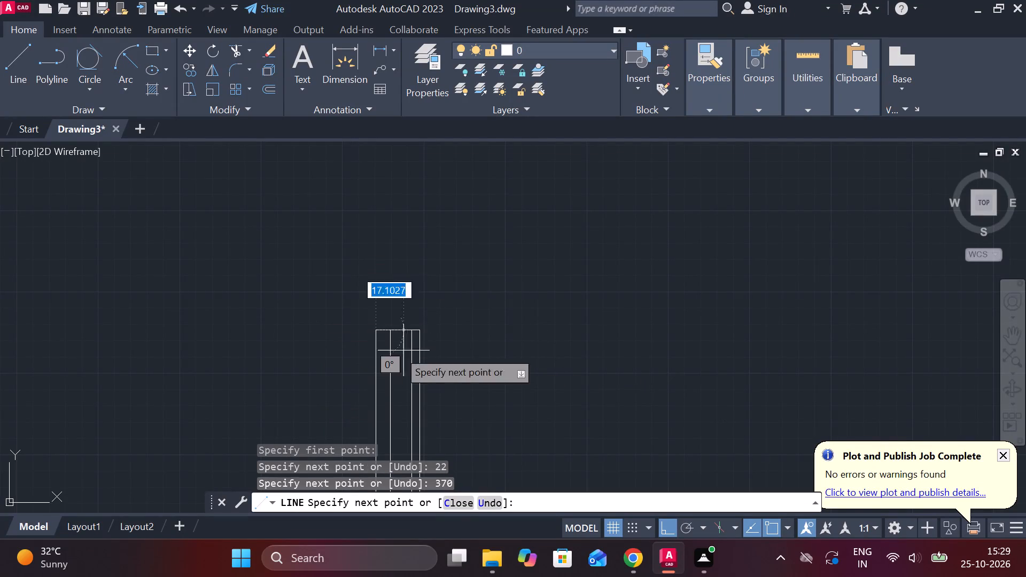
pyautogui.scroll(3, 373, 350)
pyautogui.click(432, 269)
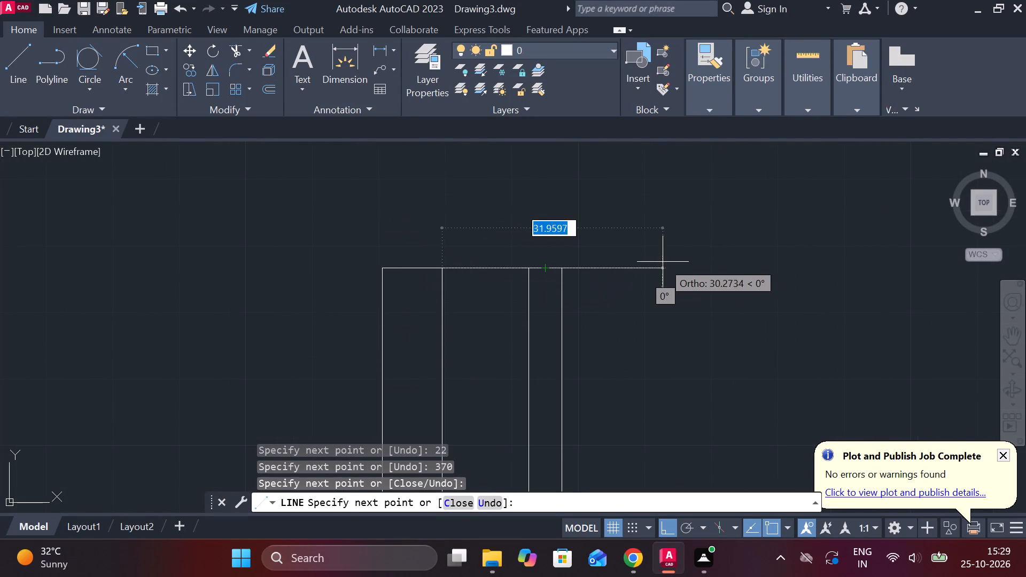
pyautogui.press('Escape')
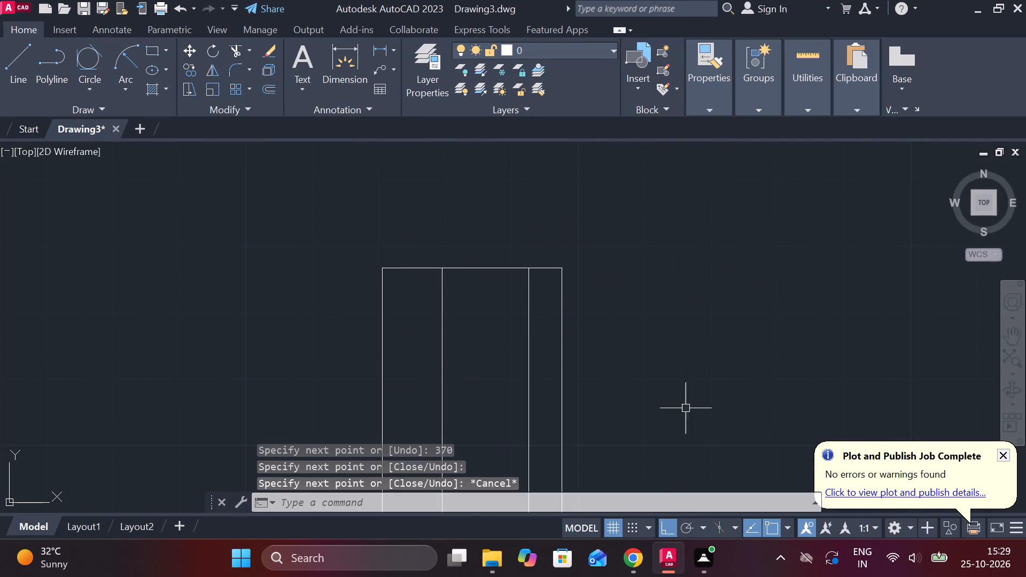
# Switch the drafting aid from ortho mode to polar tracking.
pyautogui.click(690, 521)
# Load the DASHED linetype from acadiso.lin into the drawing.
pyautogui.scroll(-3, 709, 406)
pyautogui.moveTo(709, 404); pyautogui.dragTo(706, 404, button='middle')
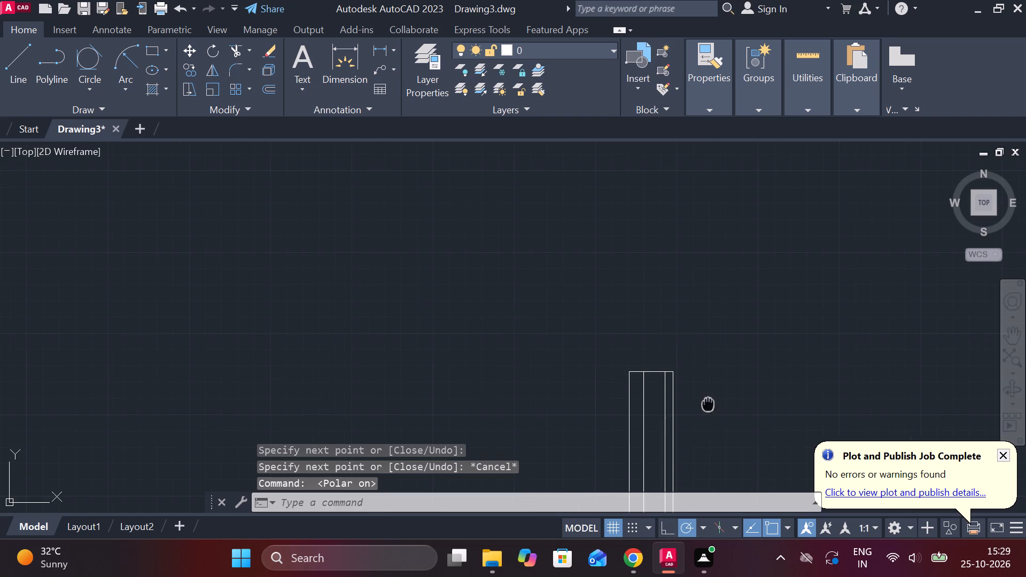
pyautogui.moveTo(706, 404); pyautogui.dragTo(571, 245, button='middle')
pyautogui.moveTo(580, 377); pyautogui.dragTo(569, 305, button='middle')
pyautogui.scroll(-1, 575, 305)
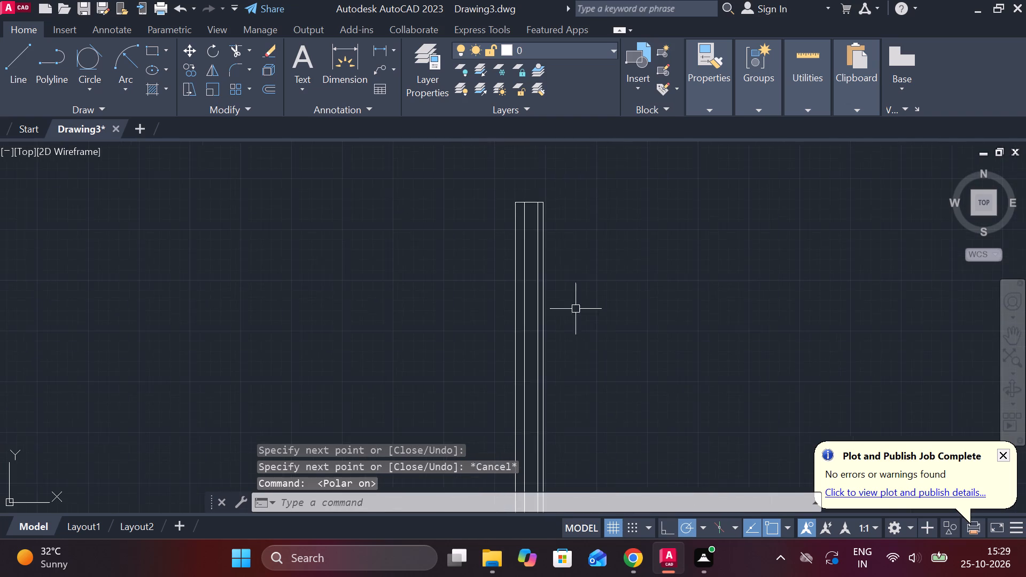
pyautogui.moveTo(591, 355); pyautogui.dragTo(548, 248, button='middle')
pyautogui.scroll(-2, 545, 321)
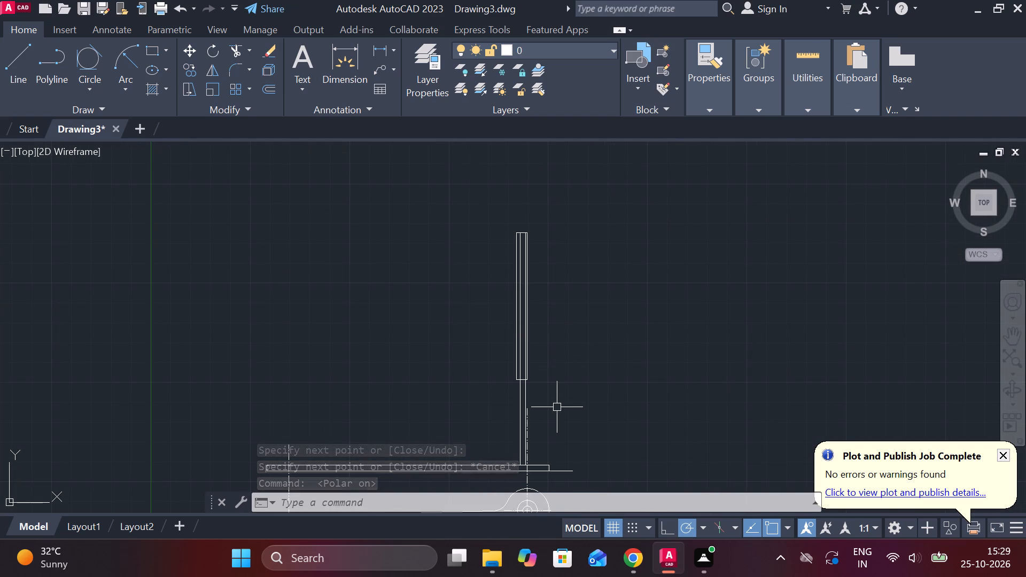
pyautogui.scroll(3, 552, 338)
pyautogui.scroll(-1, 553, 338)
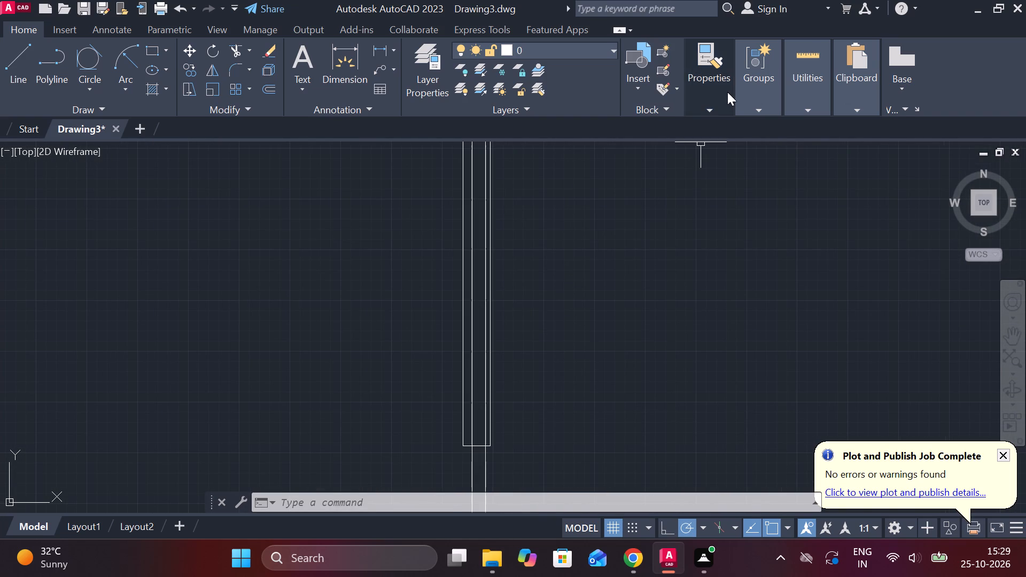
pyautogui.click(727, 98)
pyautogui.click(759, 169)
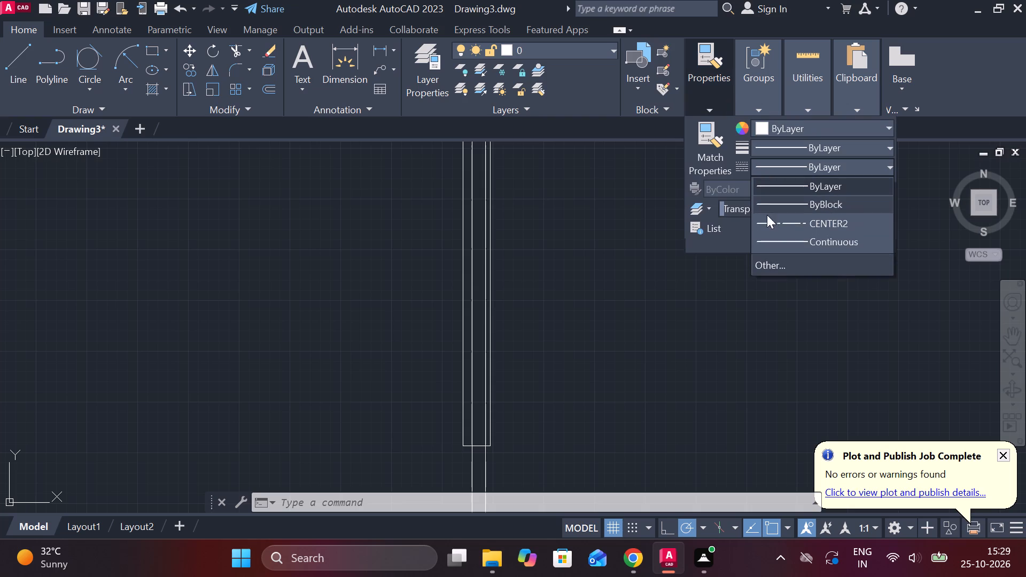
pyautogui.click(773, 258)
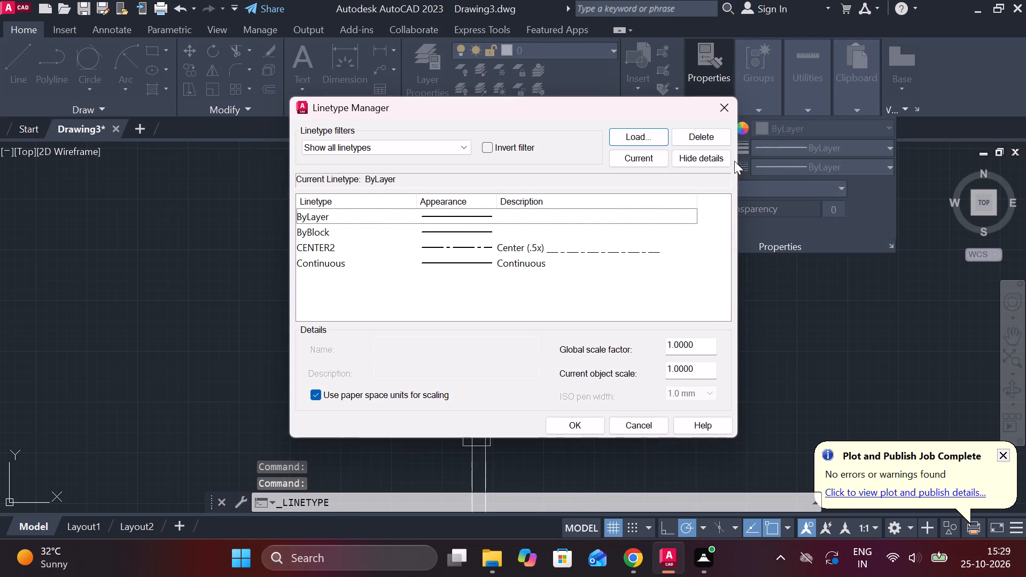
pyautogui.click(635, 131)
pyautogui.scroll(-3, 443, 261)
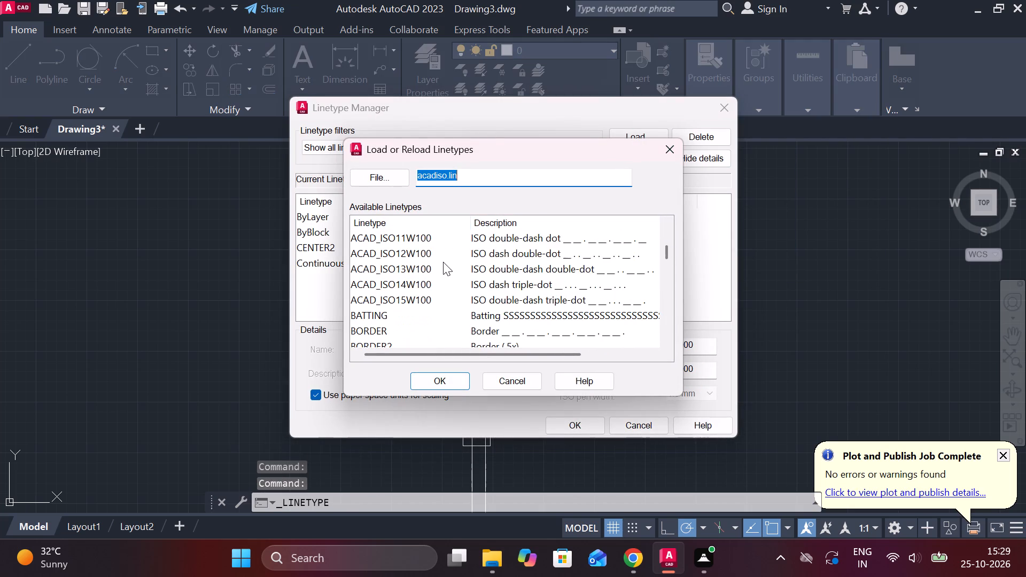
pyautogui.scroll(-2, 420, 291)
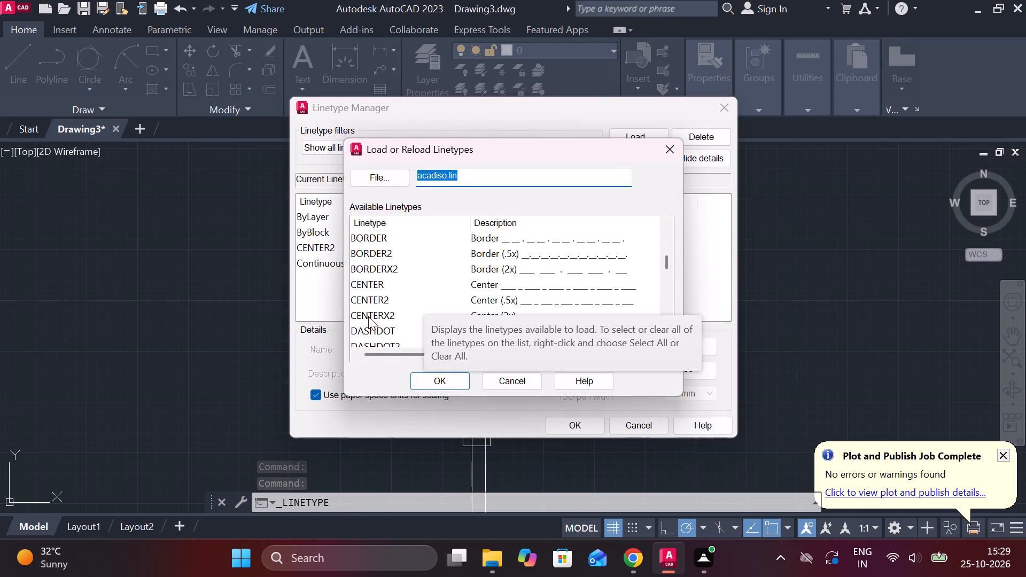
pyautogui.scroll(-1, 368, 301)
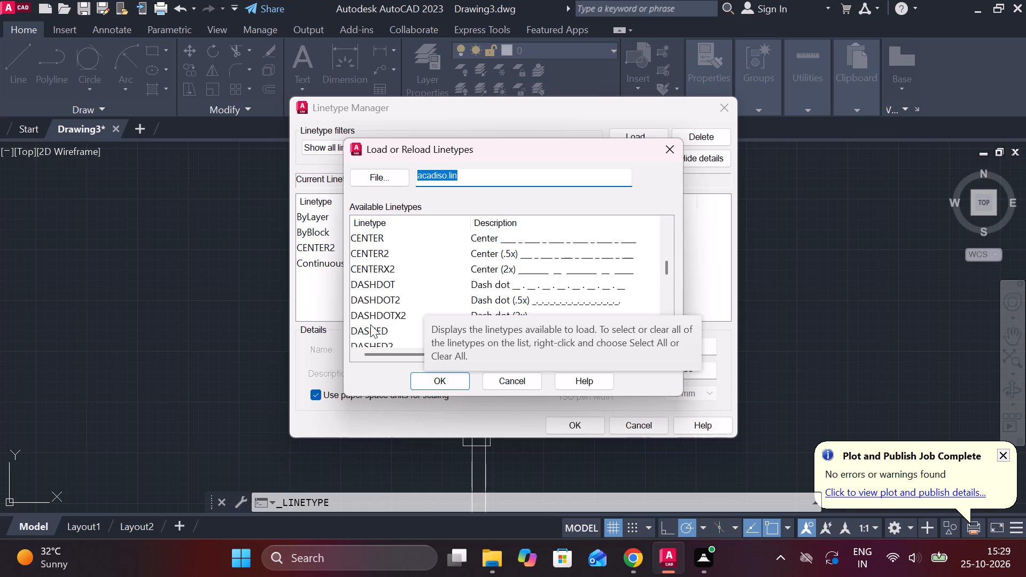
pyautogui.click(372, 327)
pyautogui.click(441, 383)
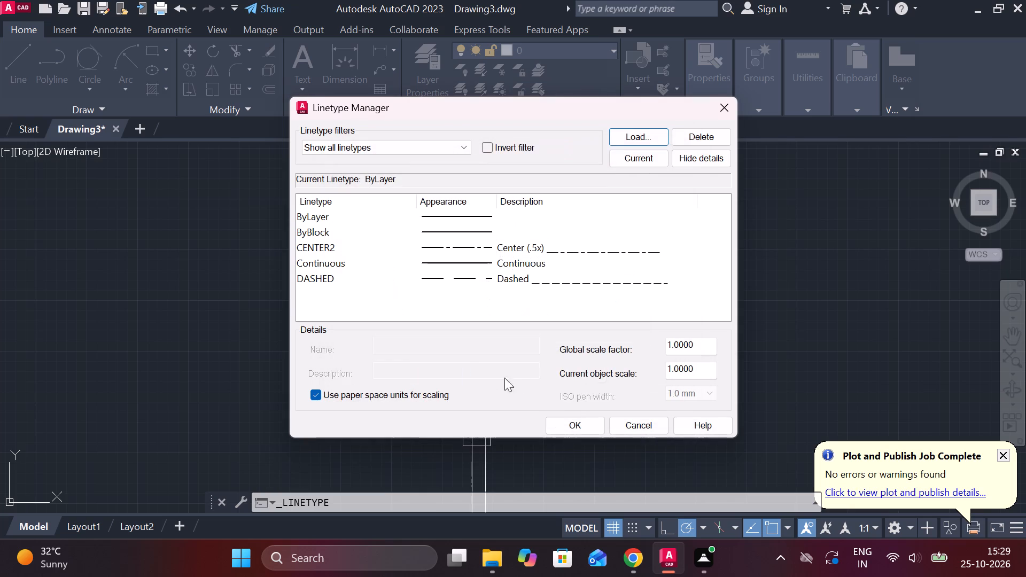
# Set both the global linetype scale factor and the current object scale to 0.5.
pyautogui.moveTo(689, 347); pyautogui.dragTo(636, 346)
pyautogui.click(698, 346)
pyautogui.moveTo(696, 346); pyautogui.dragTo(635, 346)
pyautogui.write('.5')
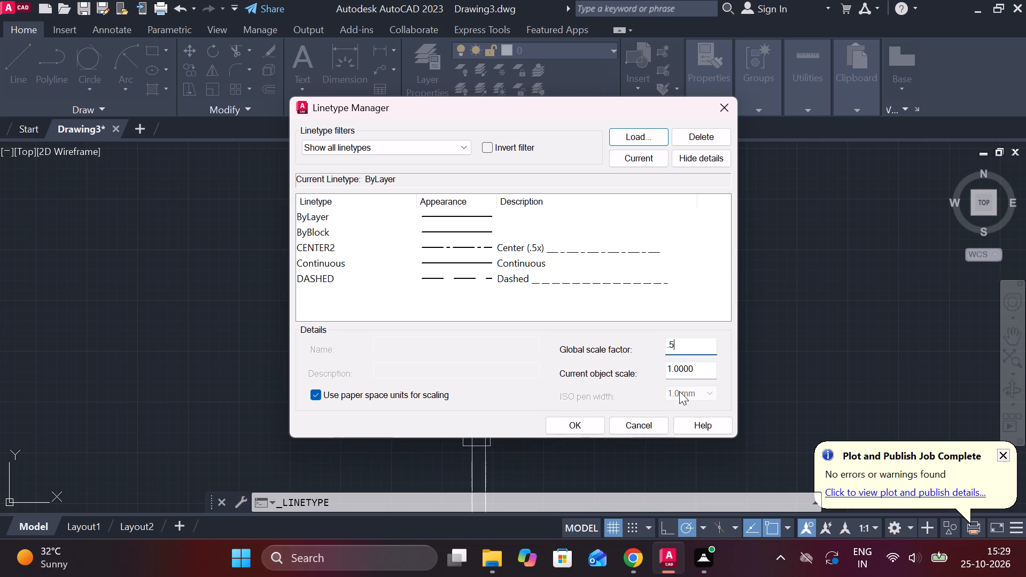
pyautogui.moveTo(695, 366); pyautogui.dragTo(609, 365)
pyautogui.write('.5')
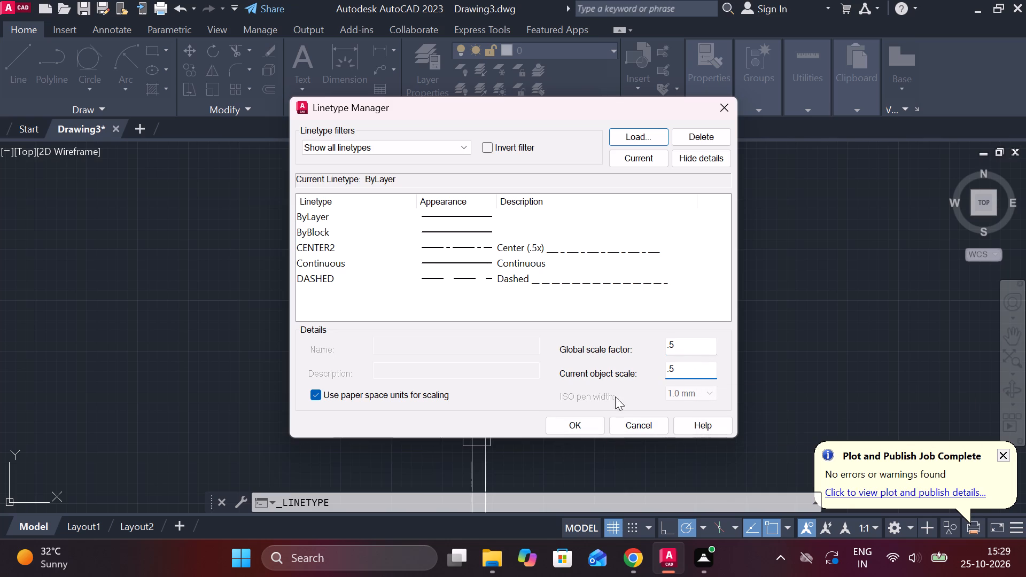
pyautogui.click(574, 424)
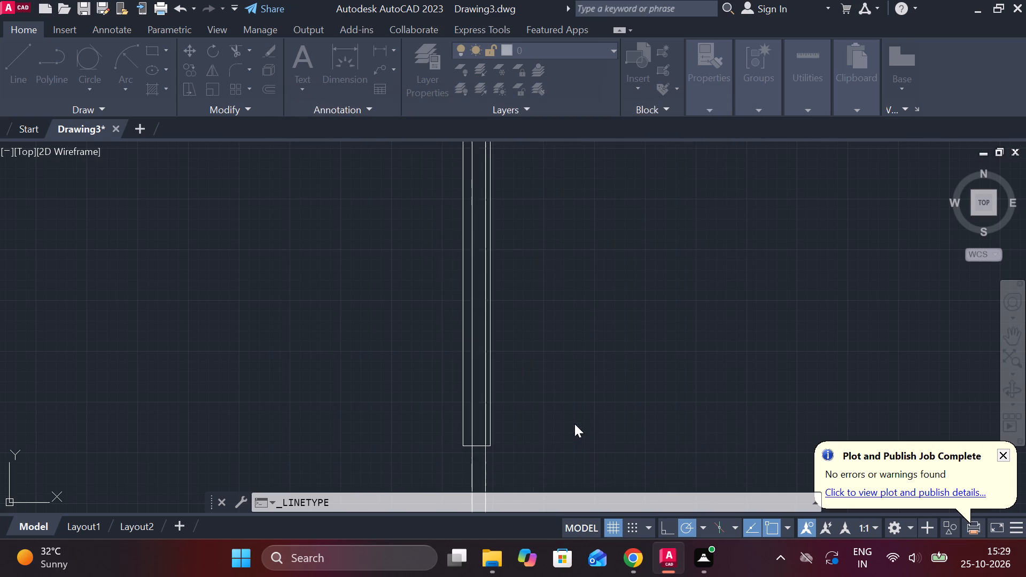
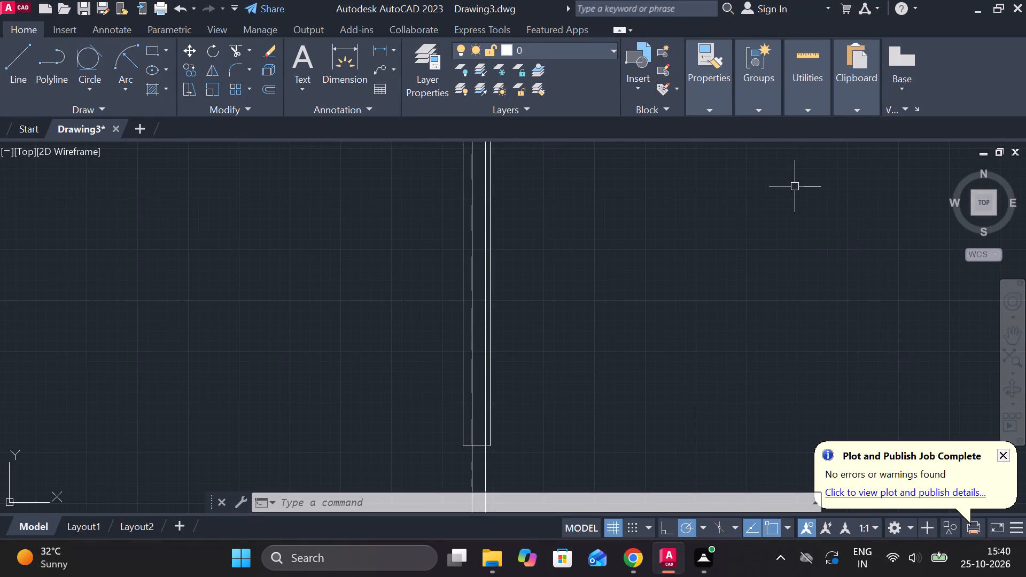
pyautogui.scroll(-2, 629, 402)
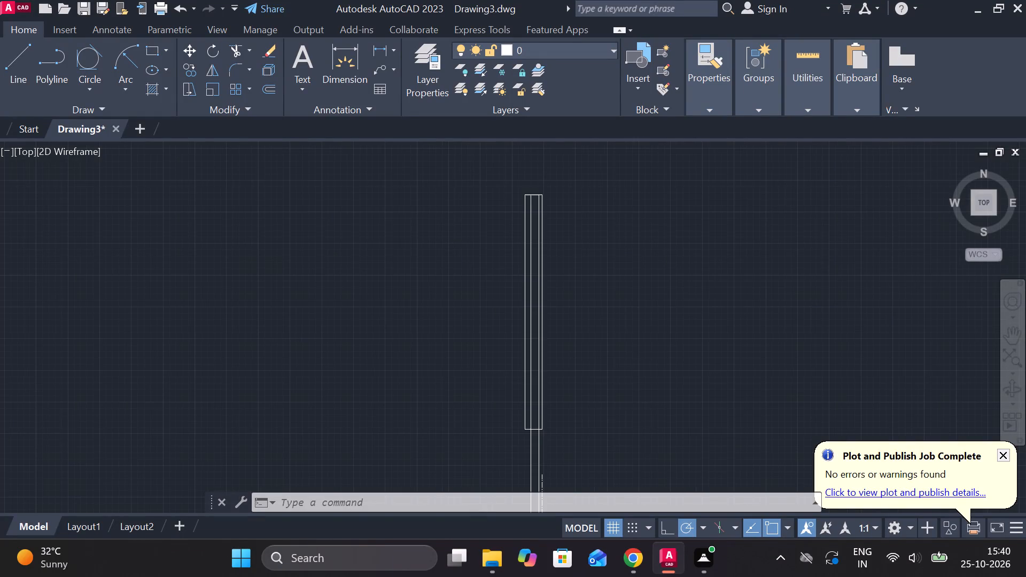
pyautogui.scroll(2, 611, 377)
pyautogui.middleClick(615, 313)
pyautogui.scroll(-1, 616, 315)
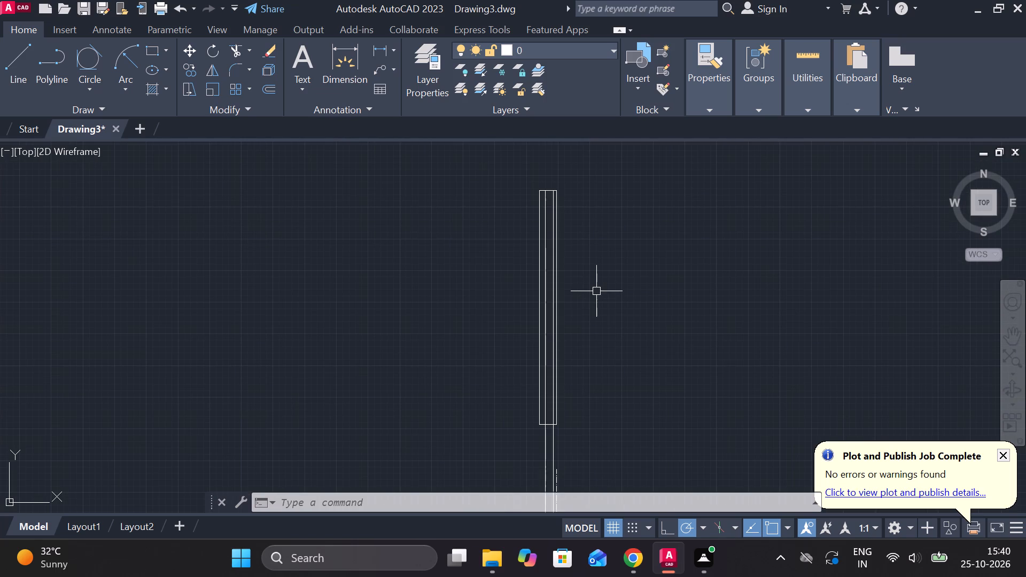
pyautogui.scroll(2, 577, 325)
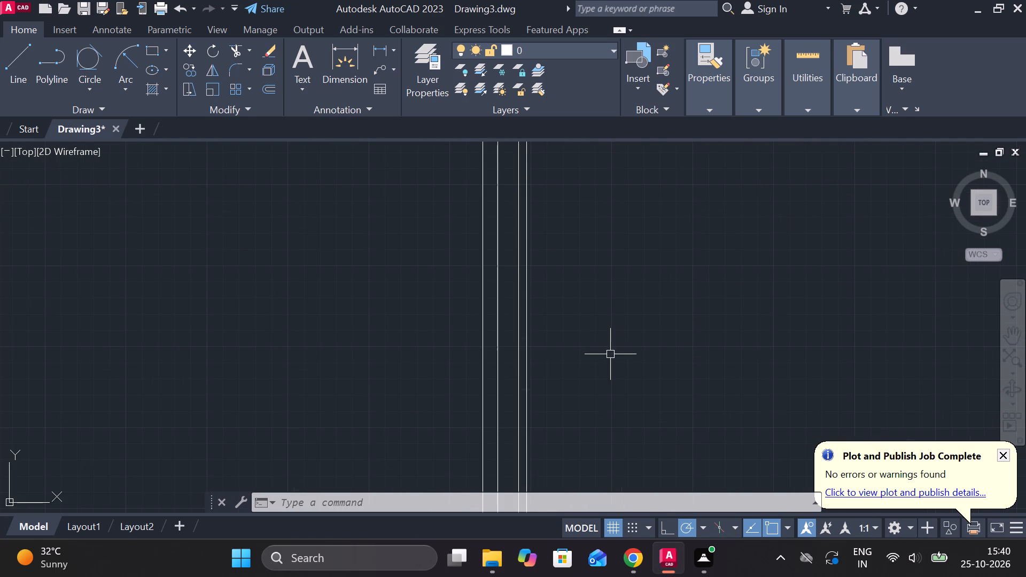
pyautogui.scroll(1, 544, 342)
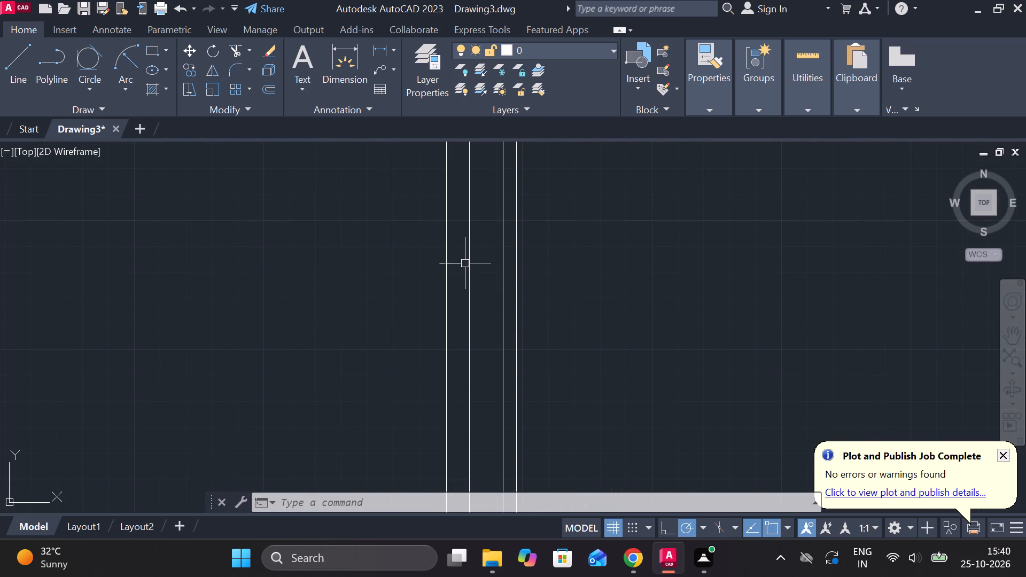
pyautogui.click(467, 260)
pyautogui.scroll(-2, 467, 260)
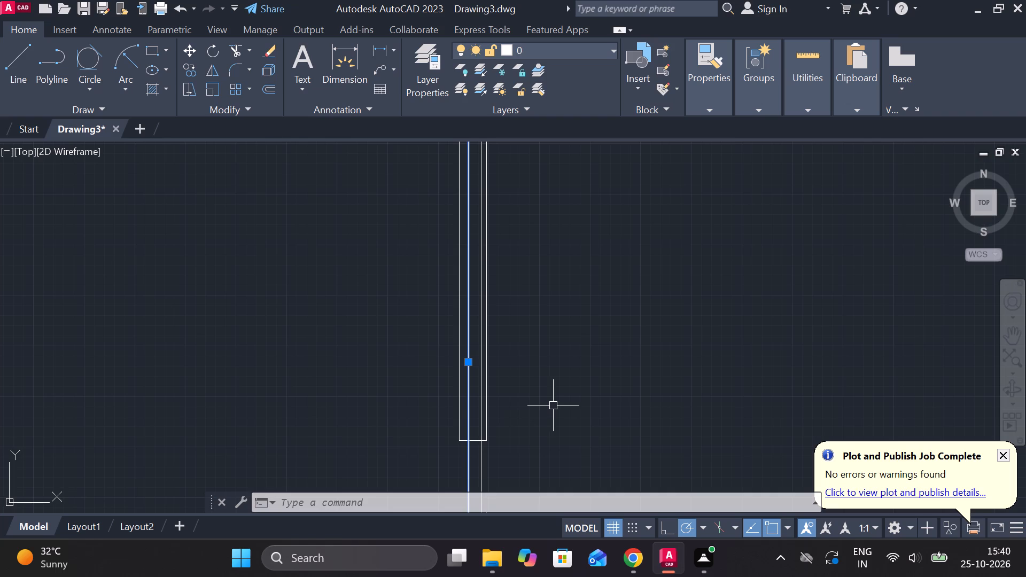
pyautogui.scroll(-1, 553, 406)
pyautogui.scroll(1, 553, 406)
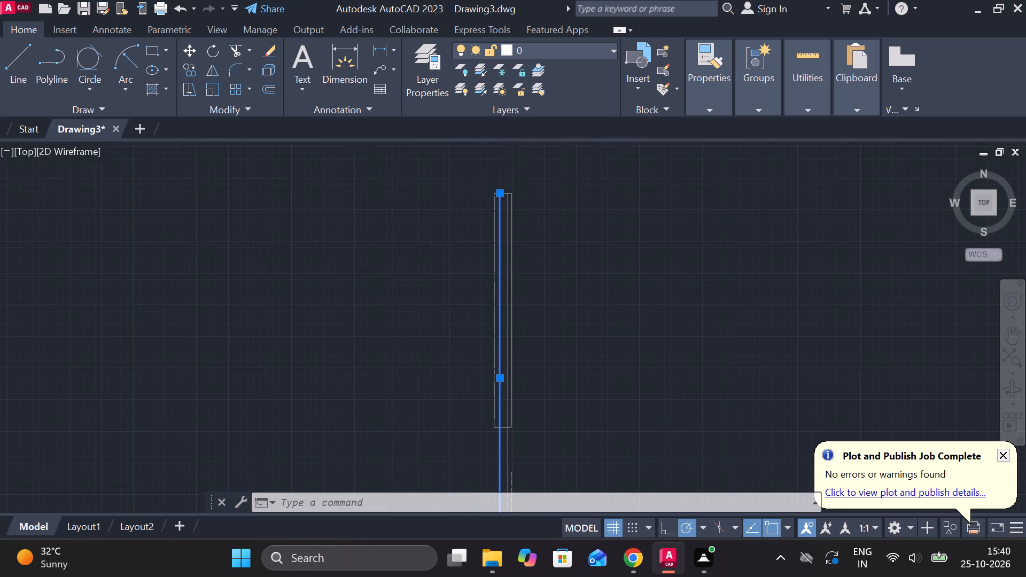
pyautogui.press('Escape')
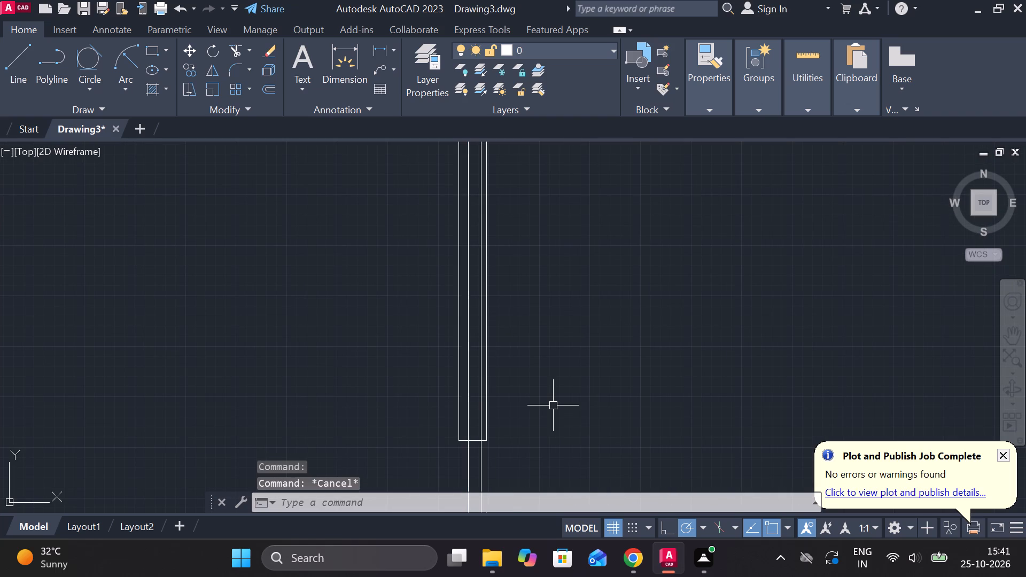
# Trim away the portion of the right inner vertical line that runs inside the tall upper rectangle.
pyautogui.scroll(-1, 508, 403)
pyautogui.scroll(1, 510, 445)
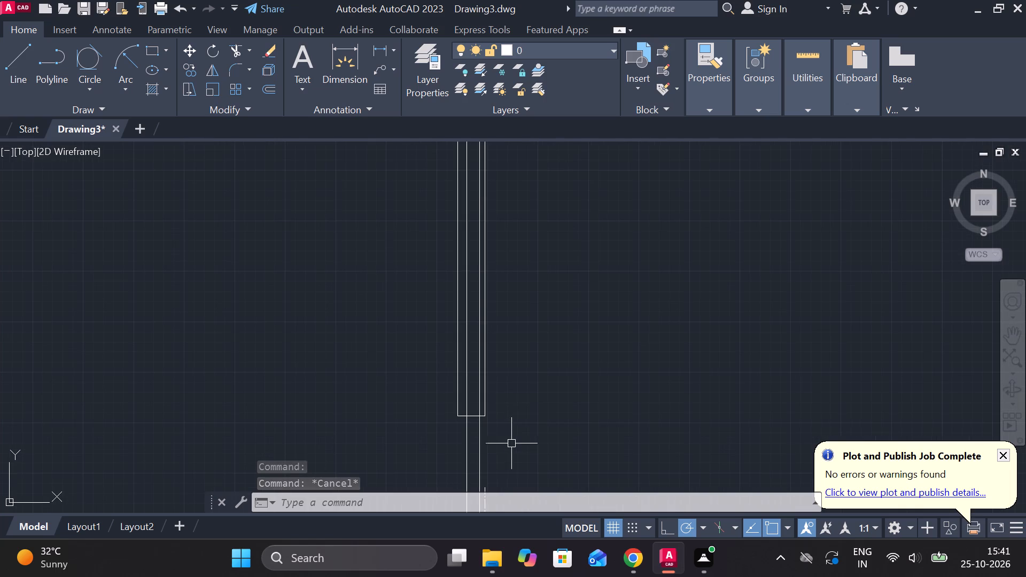
pyautogui.write('TR')
pyautogui.press('space')
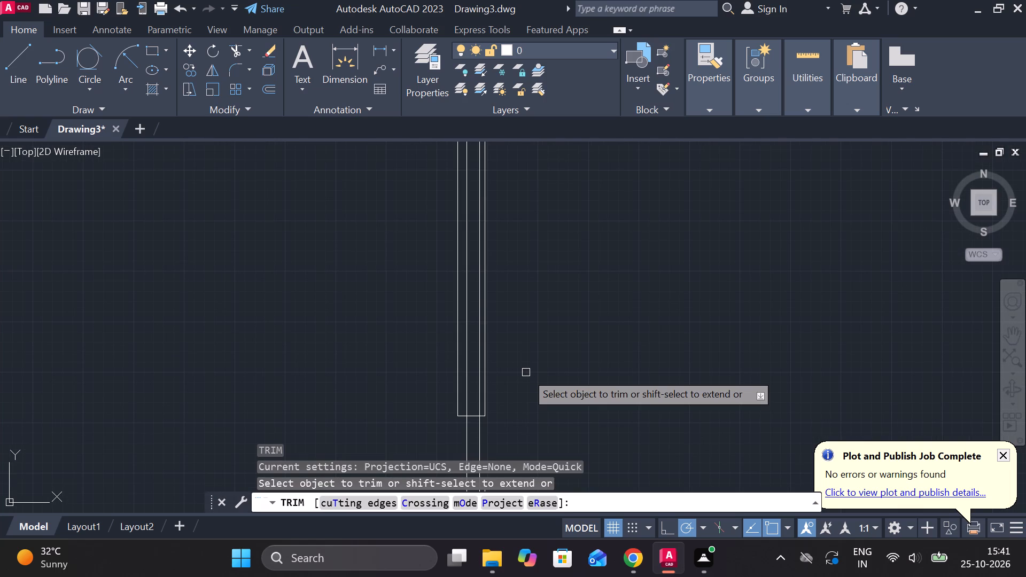
pyautogui.click(476, 378)
pyautogui.scroll(-1, 507, 351)
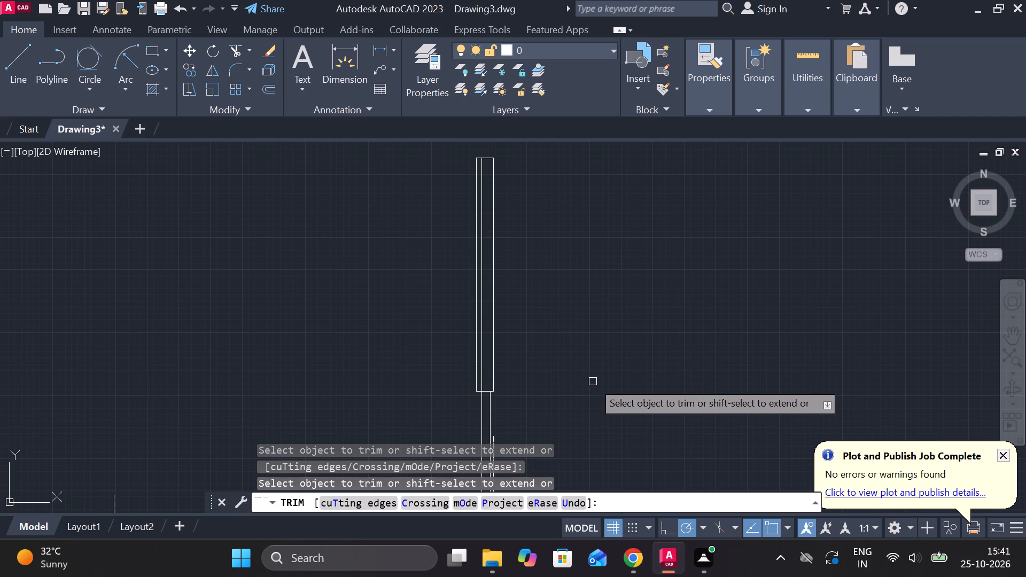
pyautogui.scroll(1, 579, 389)
pyautogui.moveTo(550, 372); pyautogui.dragTo(542, 337, button='middle')
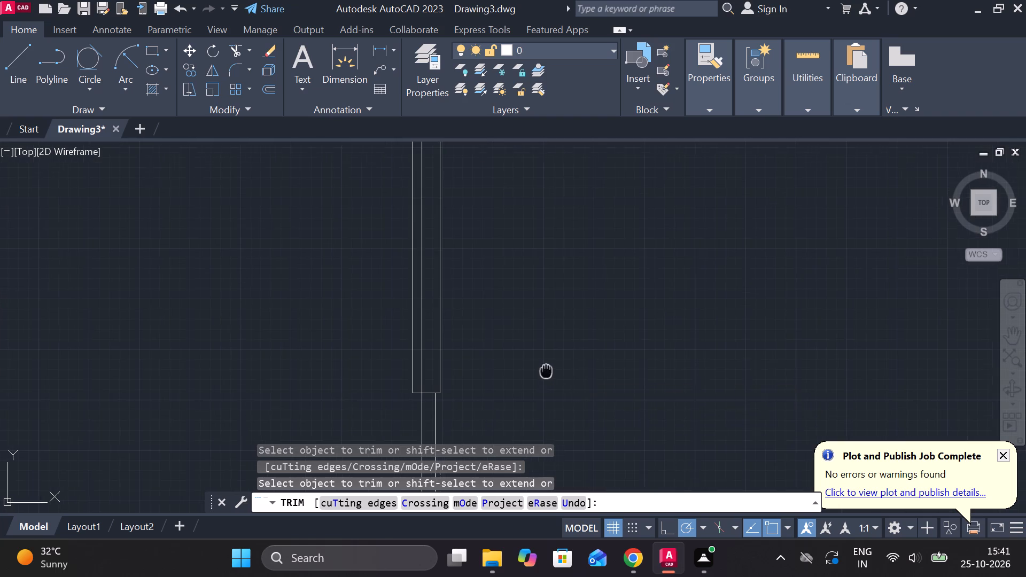
pyautogui.moveTo(542, 337); pyautogui.dragTo(557, 270, button='middle')
pyautogui.scroll(2, 493, 321)
pyautogui.press('Escape')
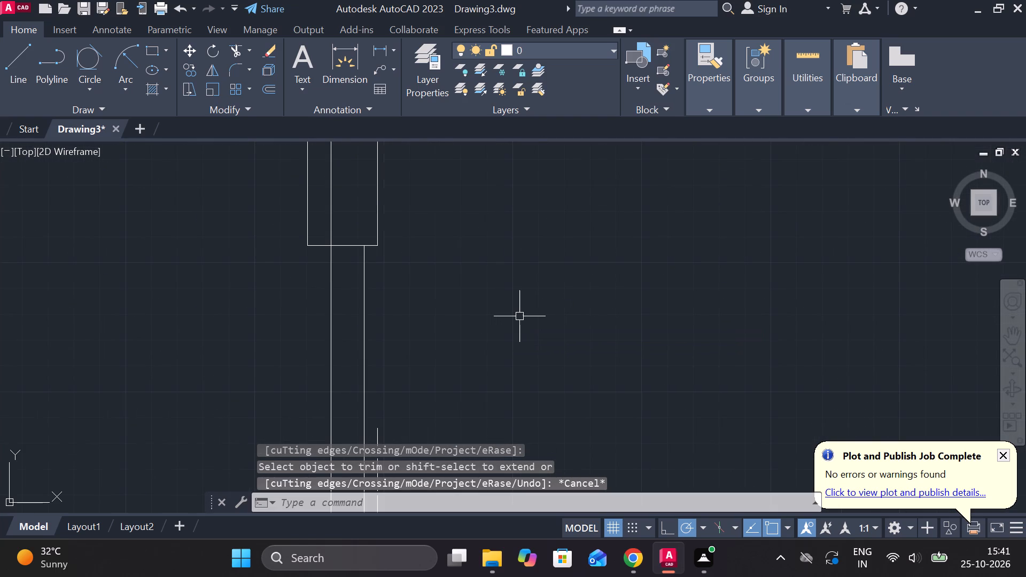
# Offset the short horizontal line on the tall upper rectangle's bottom edge 12 units upward.
pyautogui.click(343, 247)
pyautogui.press('o')
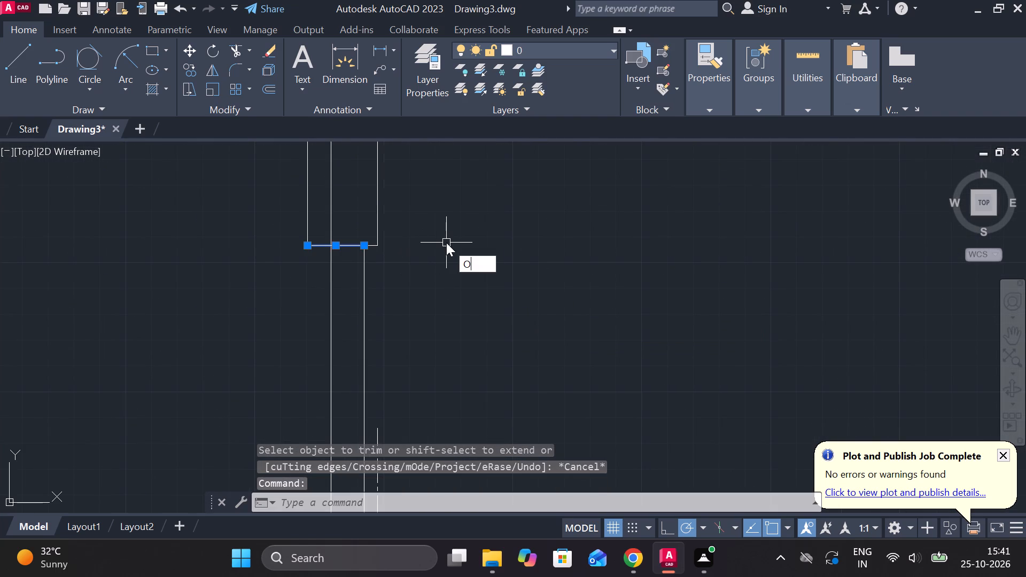
pyautogui.press('Return')
pyautogui.press('Return')
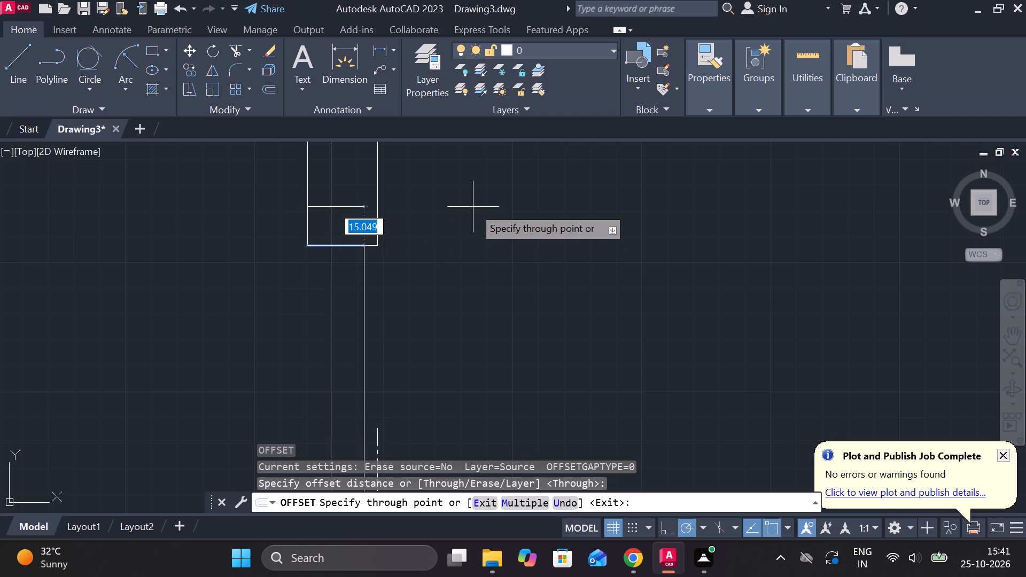
pyautogui.write('12')
pyautogui.press('Return')
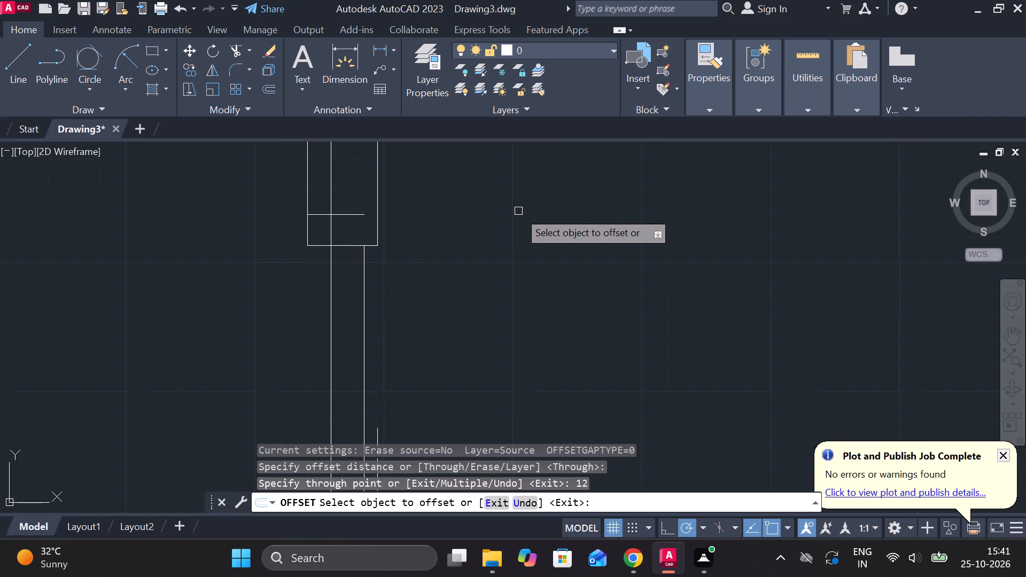
pyautogui.press('Escape')
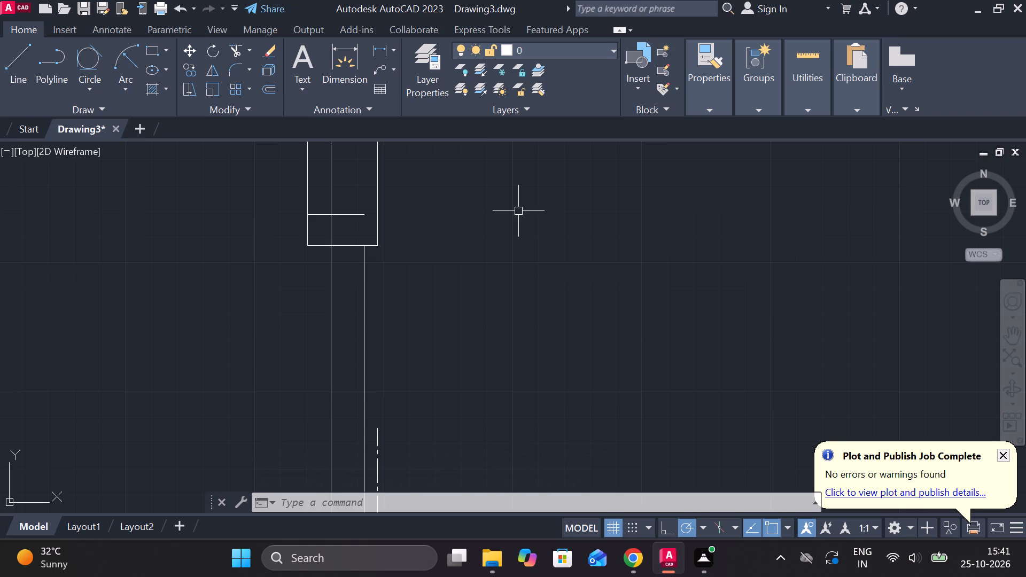
# Offset the short horizontal line on the tall upper rectangle's top edge 12 units downward.
pyautogui.scroll(-1, 534, 247)
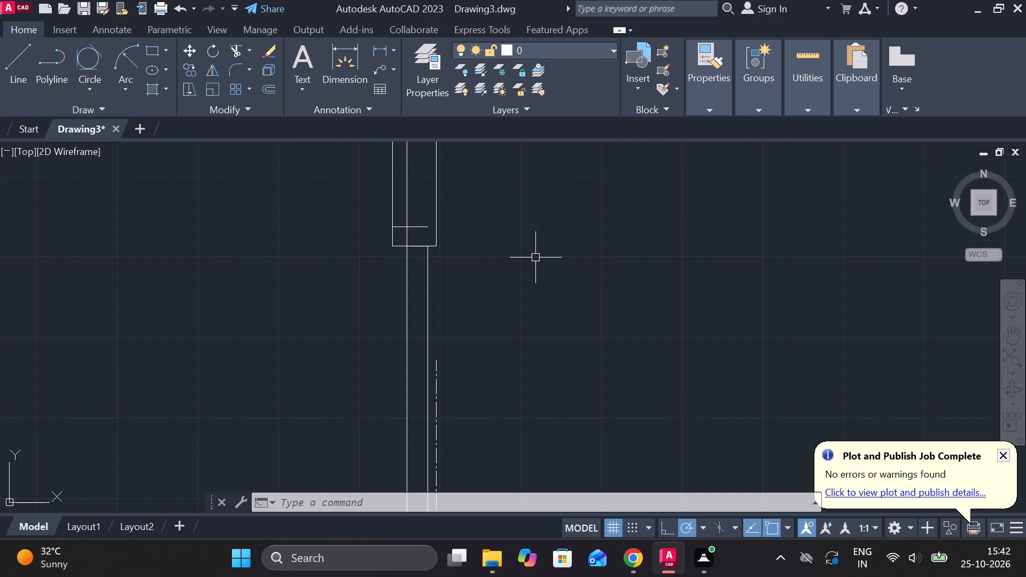
pyautogui.scroll(-1, 528, 279)
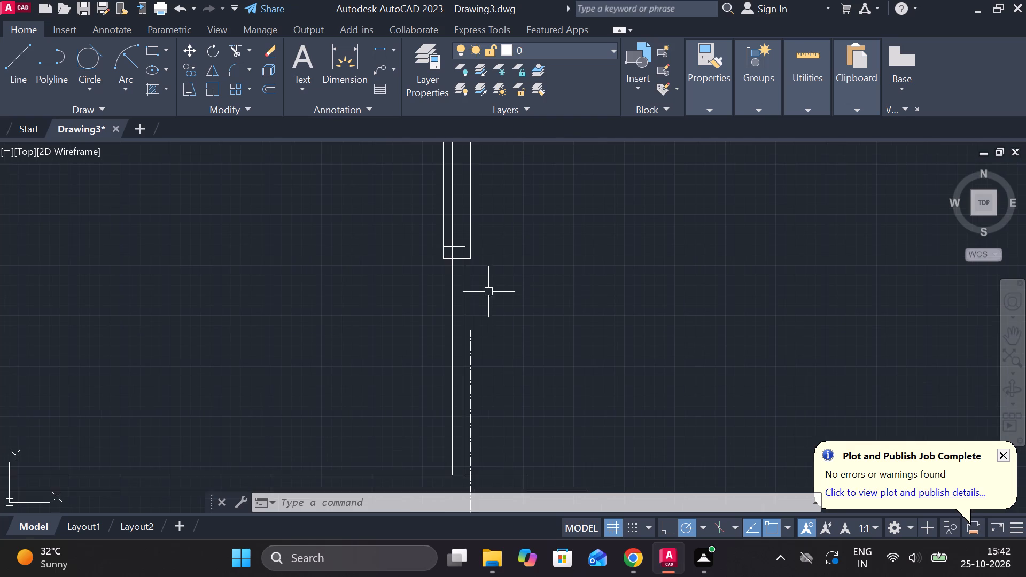
pyautogui.scroll(1, 488, 291)
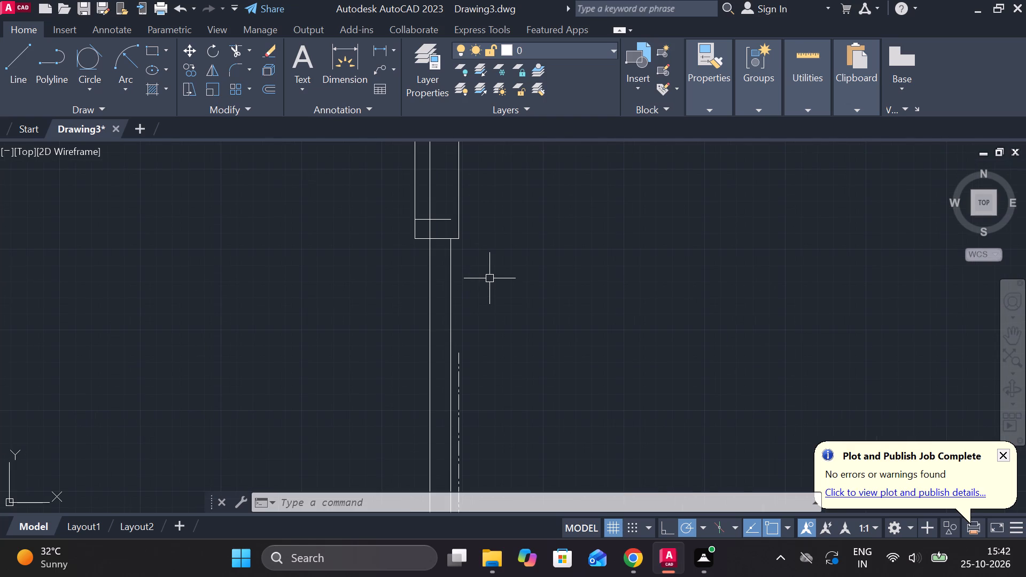
pyautogui.moveTo(533, 262); pyautogui.dragTo(511, 420, button='middle')
pyautogui.scroll(-1, 517, 292)
pyautogui.moveTo(512, 278); pyautogui.dragTo(509, 334, button='middle')
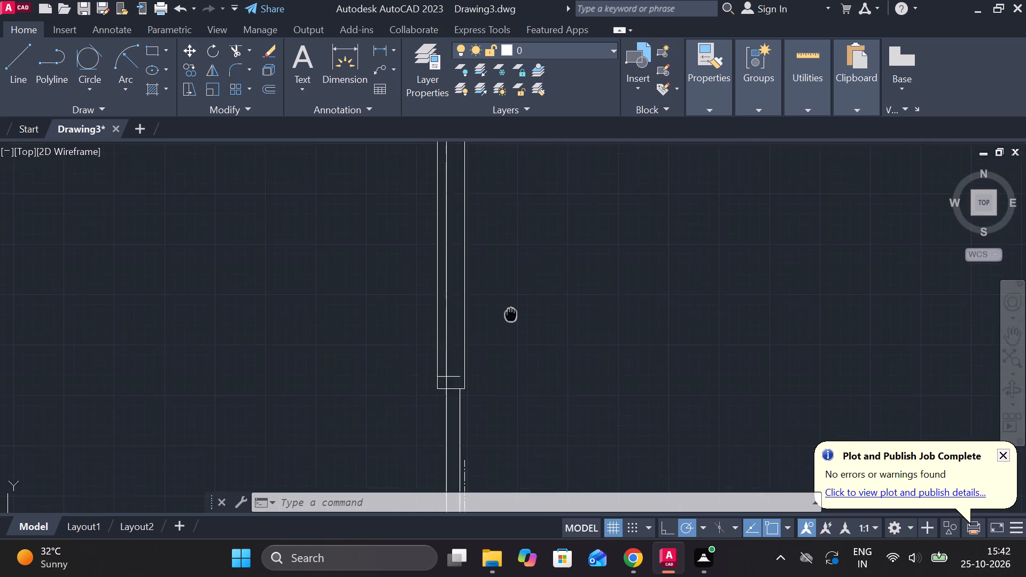
pyautogui.moveTo(509, 334); pyautogui.dragTo(492, 510, button='middle')
pyautogui.scroll(1, 430, 240)
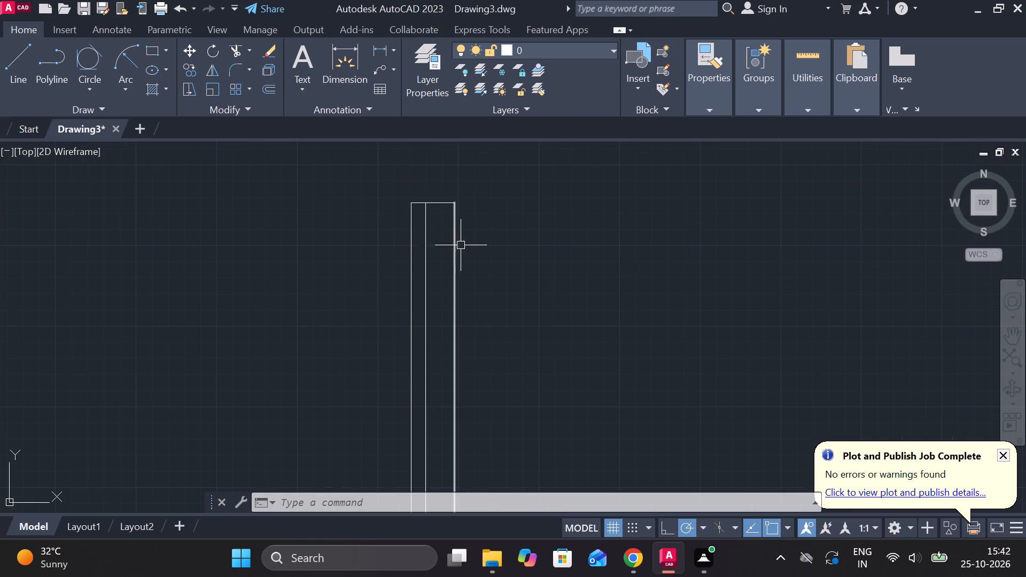
pyautogui.click(437, 201)
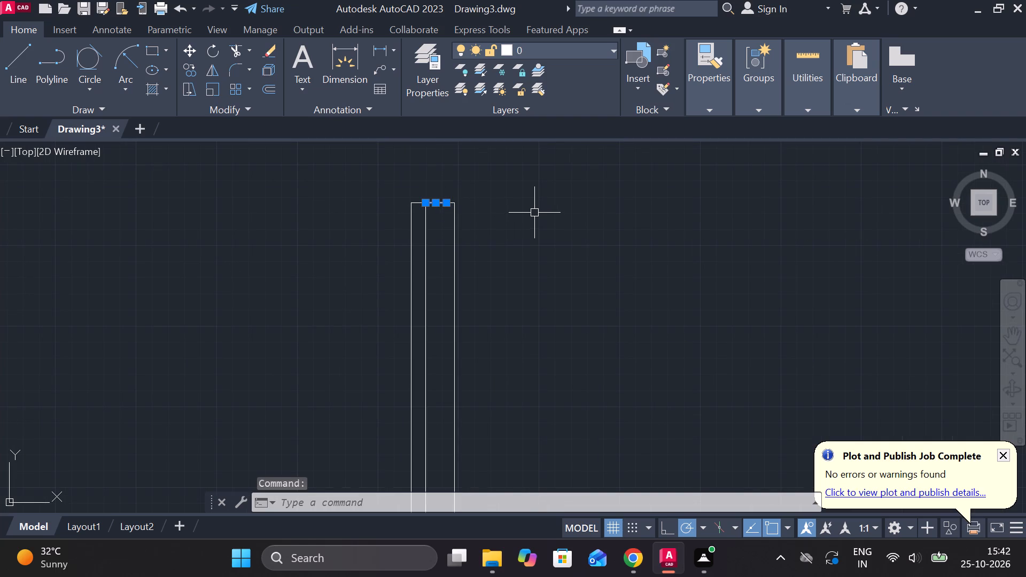
pyautogui.press('0')
pyautogui.press('BackSpace')
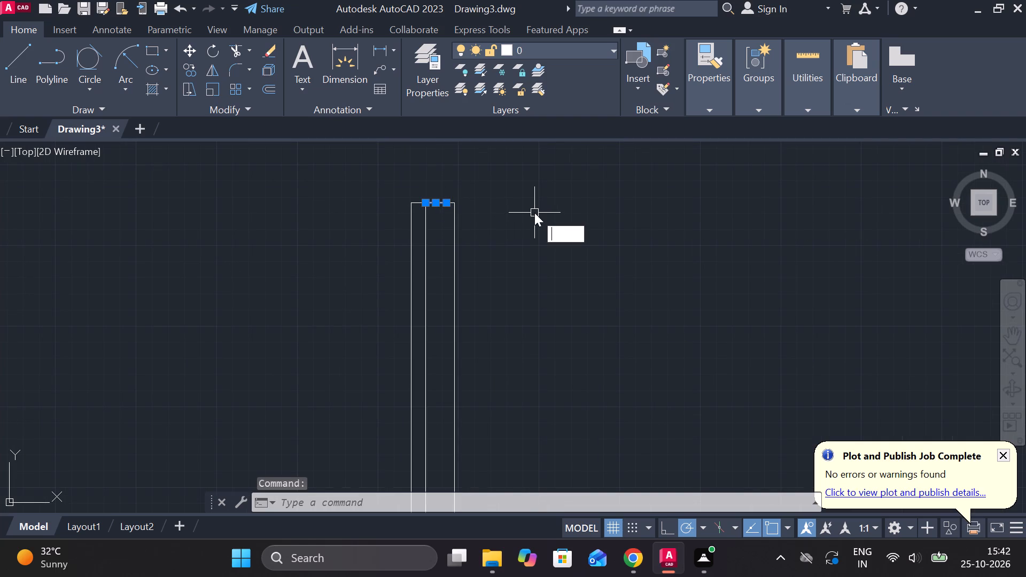
pyautogui.press('o')
pyautogui.press('Return')
pyautogui.press('Return')
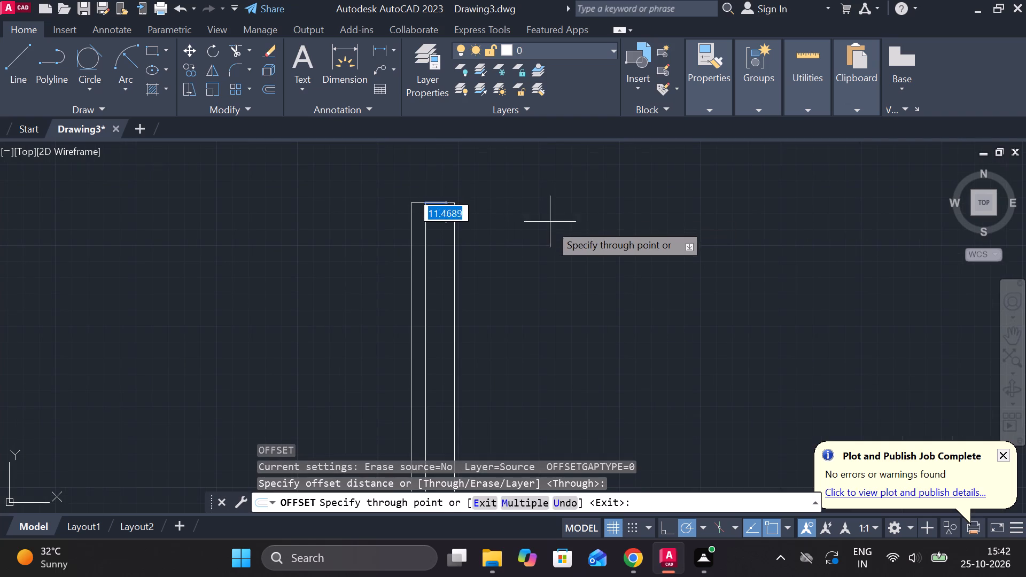
pyautogui.write('12')
pyautogui.press('Return')
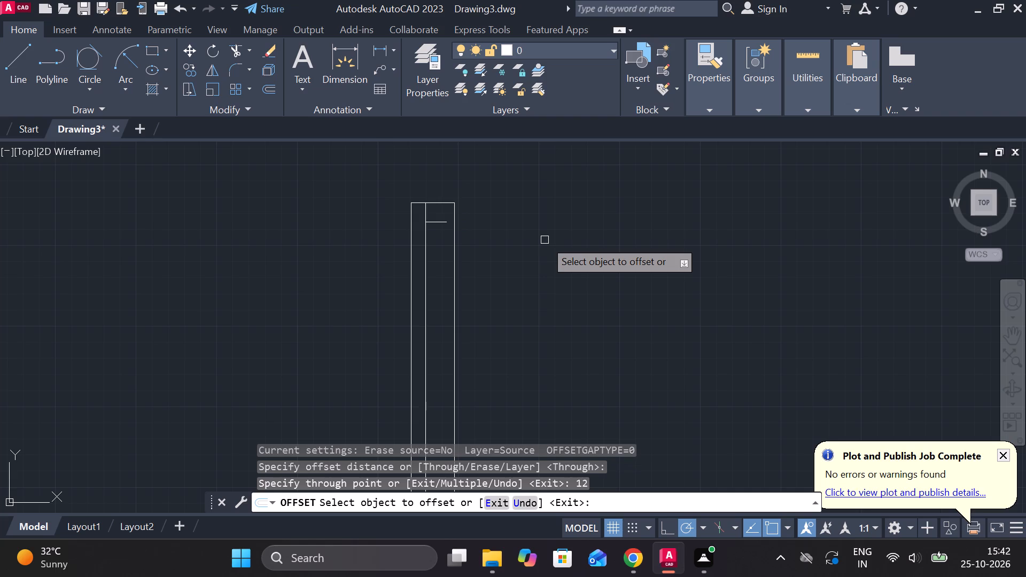
pyautogui.scroll(1, 514, 249)
pyautogui.press('Escape')
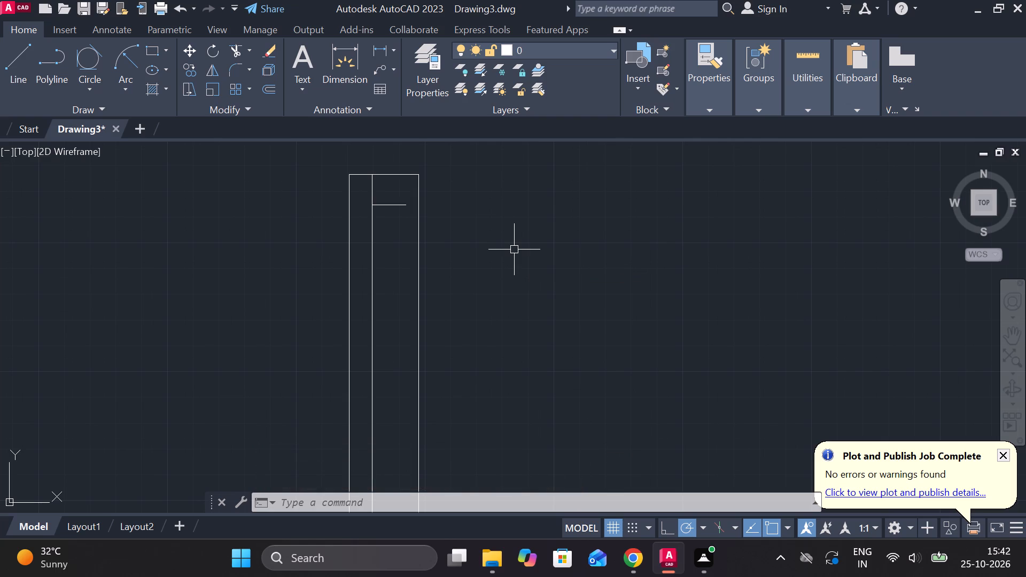
# Offset the lower edge of the long horizontal plate above the arm view 65 units upward.
pyautogui.scroll(-4, 484, 267)
pyautogui.moveTo(525, 344); pyautogui.dragTo(520, 344, button='middle')
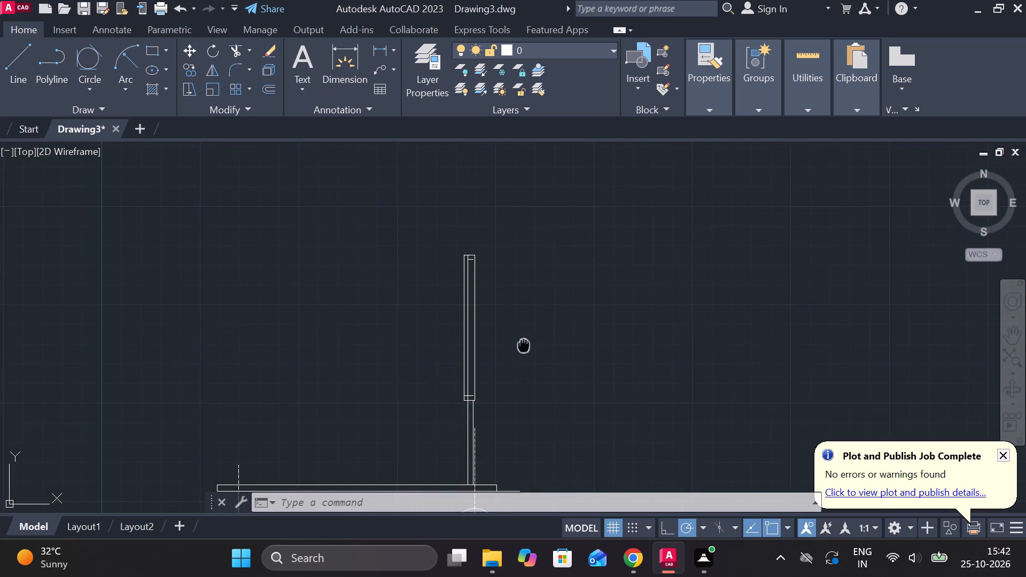
pyautogui.moveTo(520, 344); pyautogui.dragTo(523, 219, button='middle')
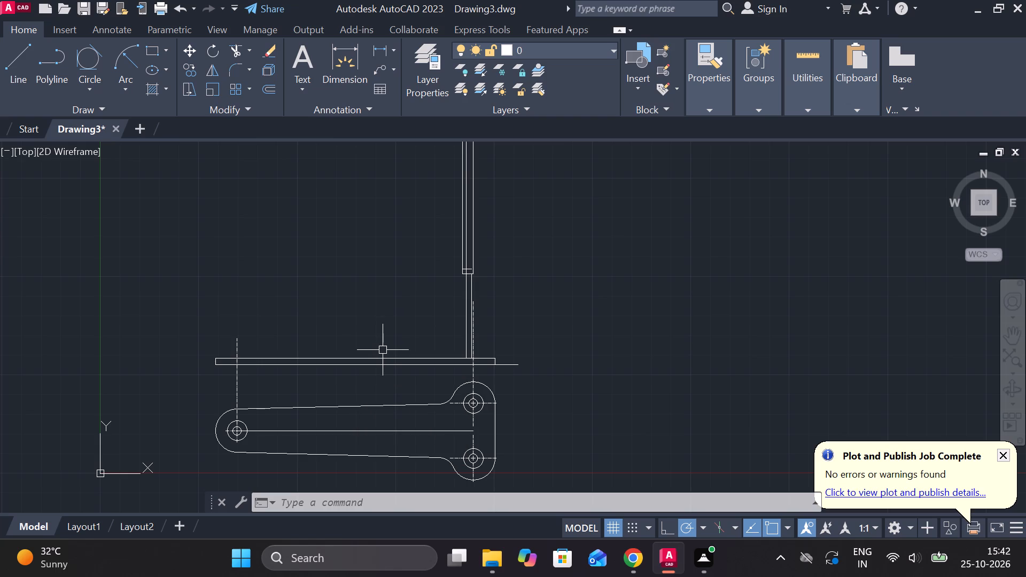
pyautogui.click(343, 368)
pyautogui.press('o')
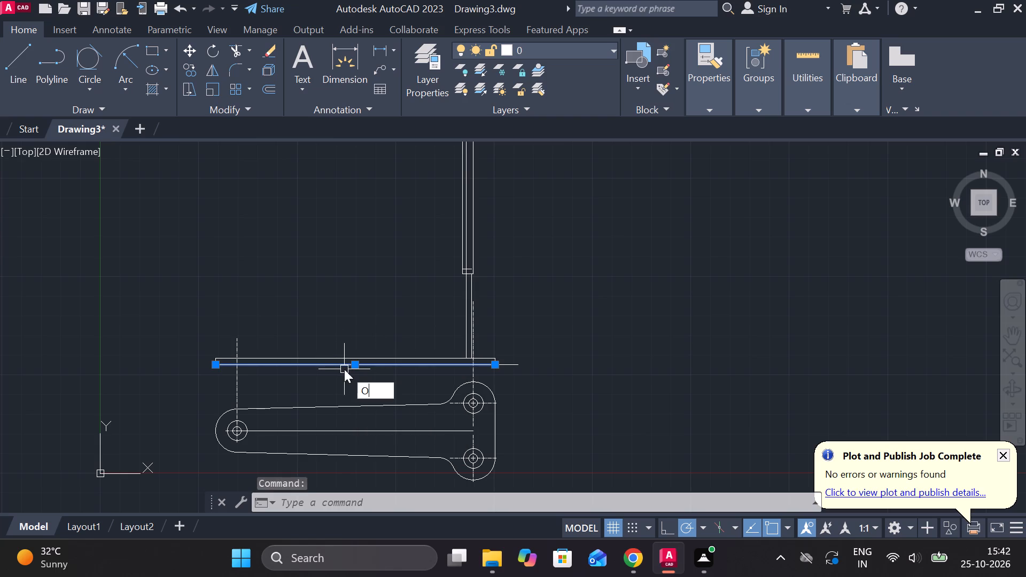
pyautogui.press('Return')
pyautogui.press('Return')
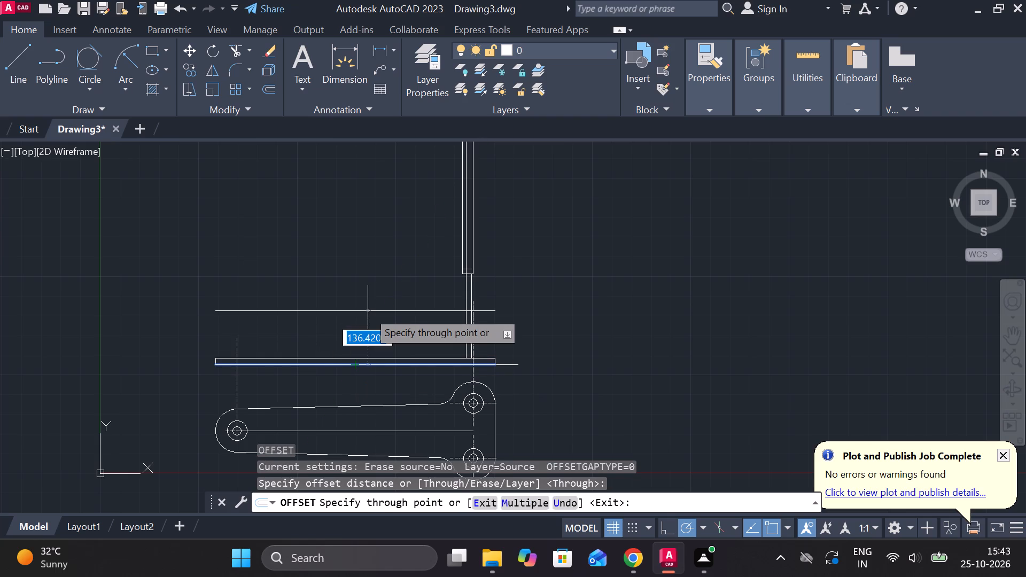
pyautogui.write('65')
pyautogui.press('Return')
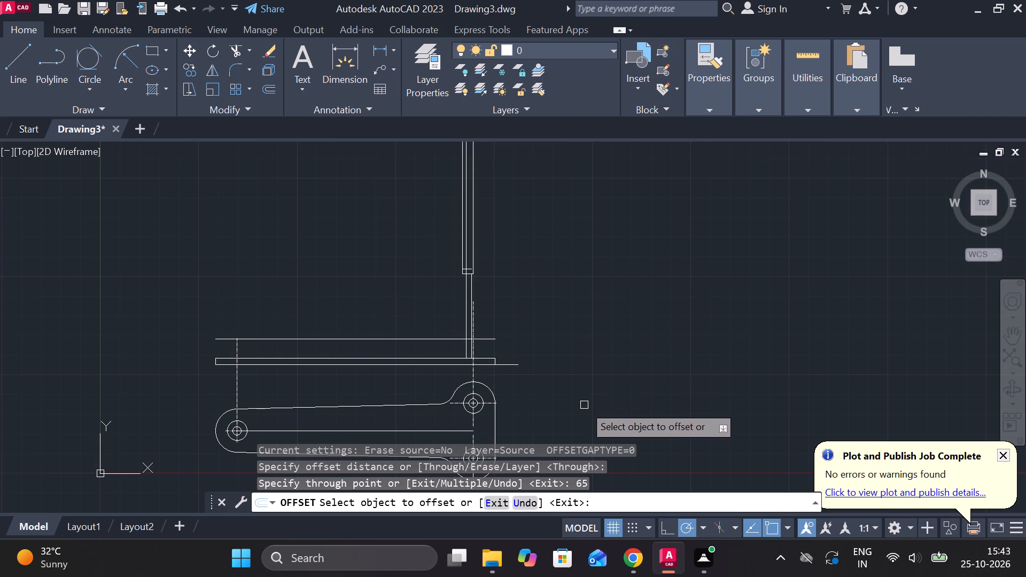
# Offset the right vertical line between the horizontal plate and the upper rectangle 65 units to the left.
pyautogui.scroll(1, 573, 396)
pyautogui.moveTo(503, 277); pyautogui.dragTo(524, 280, button='middle')
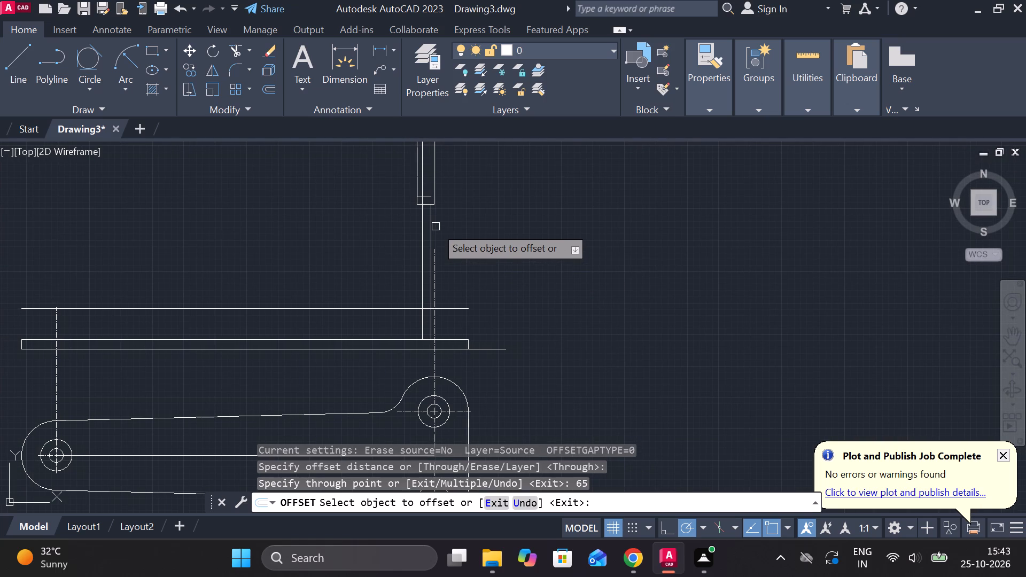
pyautogui.click(432, 227)
pyautogui.write('65')
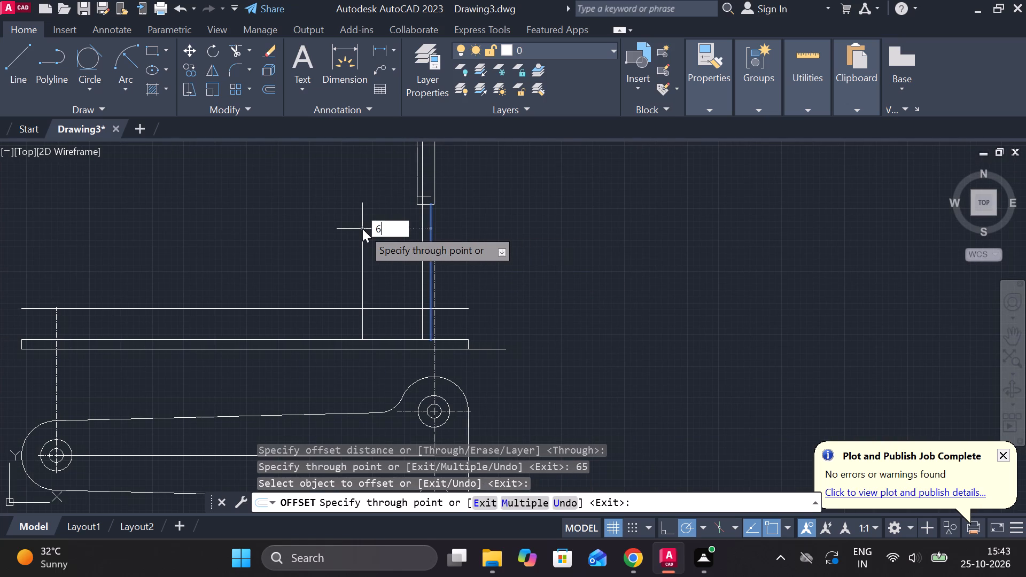
pyautogui.press('Return')
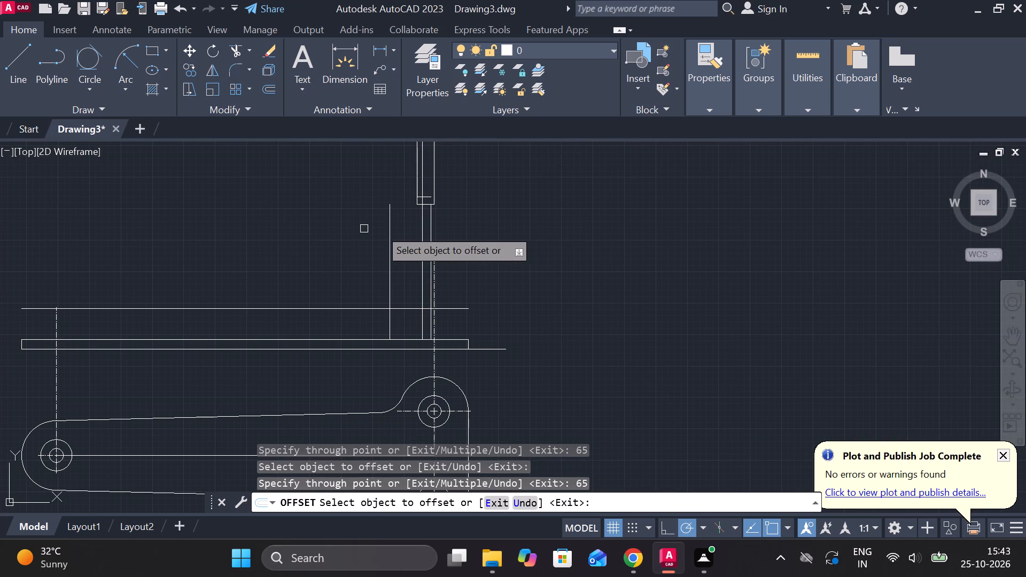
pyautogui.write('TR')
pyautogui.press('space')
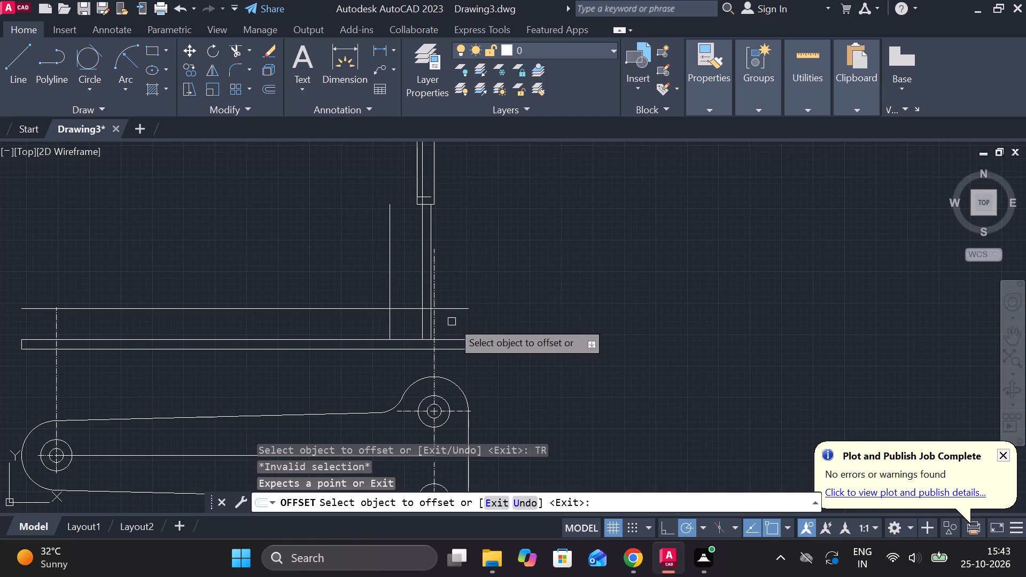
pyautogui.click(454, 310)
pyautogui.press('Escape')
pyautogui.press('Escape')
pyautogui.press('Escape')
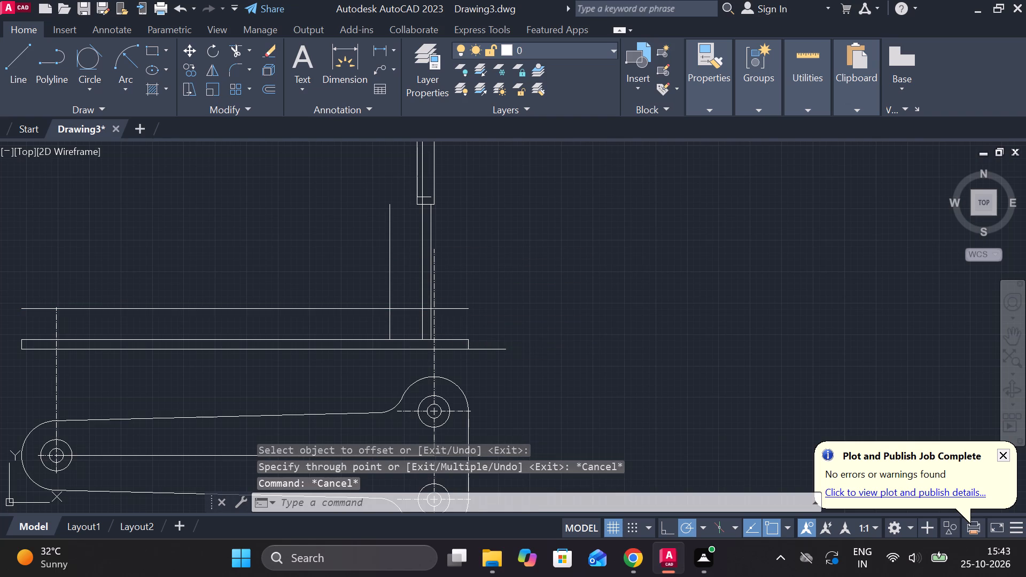
# Trim the horizontal offset line above the plate back to the left vertical line of the narrow upright.
pyautogui.write('TR')
pyautogui.press('Return')
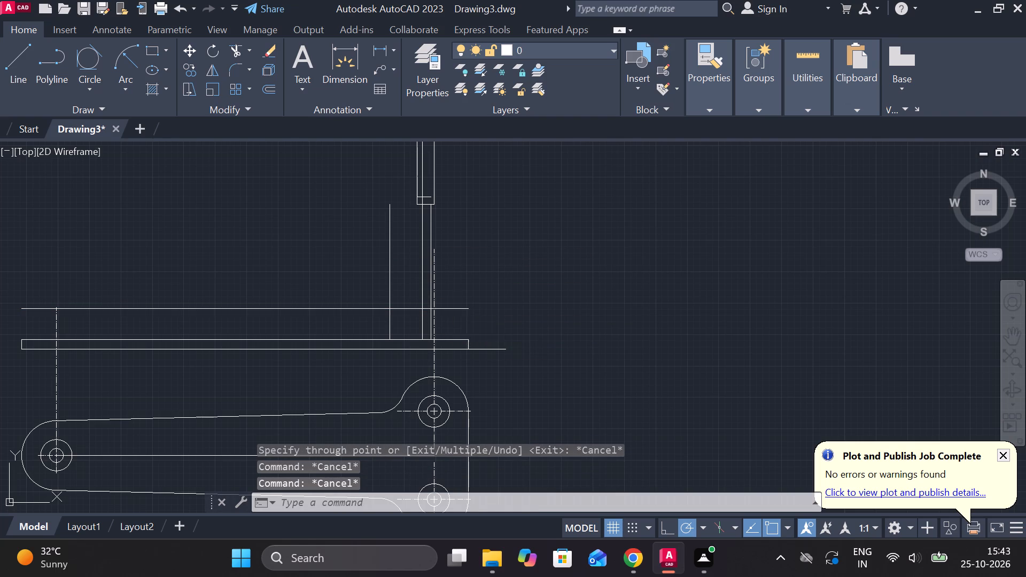
pyautogui.scroll(1, 454, 310)
pyautogui.click(454, 310)
pyautogui.scroll(4, 439, 313)
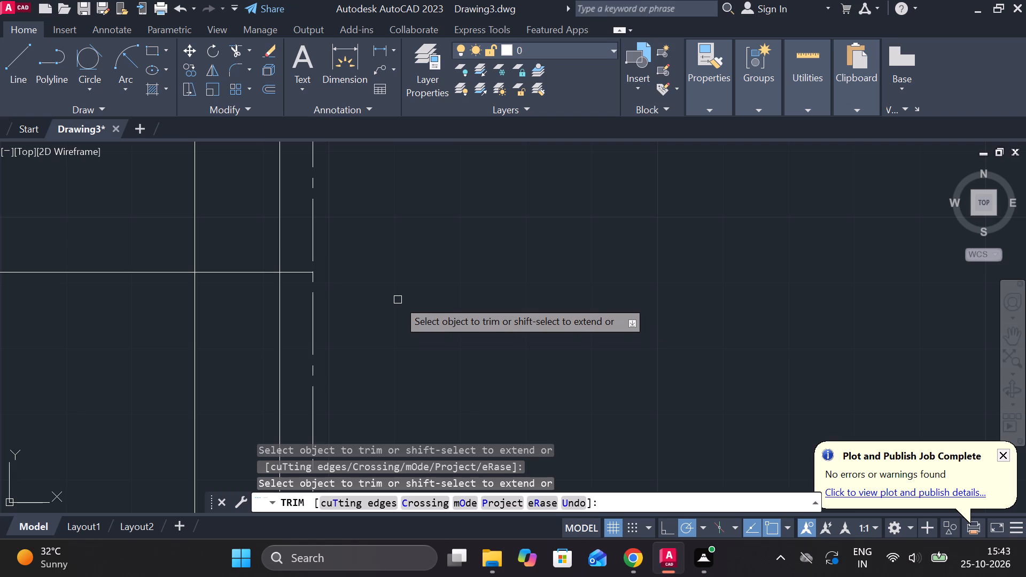
pyautogui.click(298, 270)
pyautogui.scroll(-3, 298, 270)
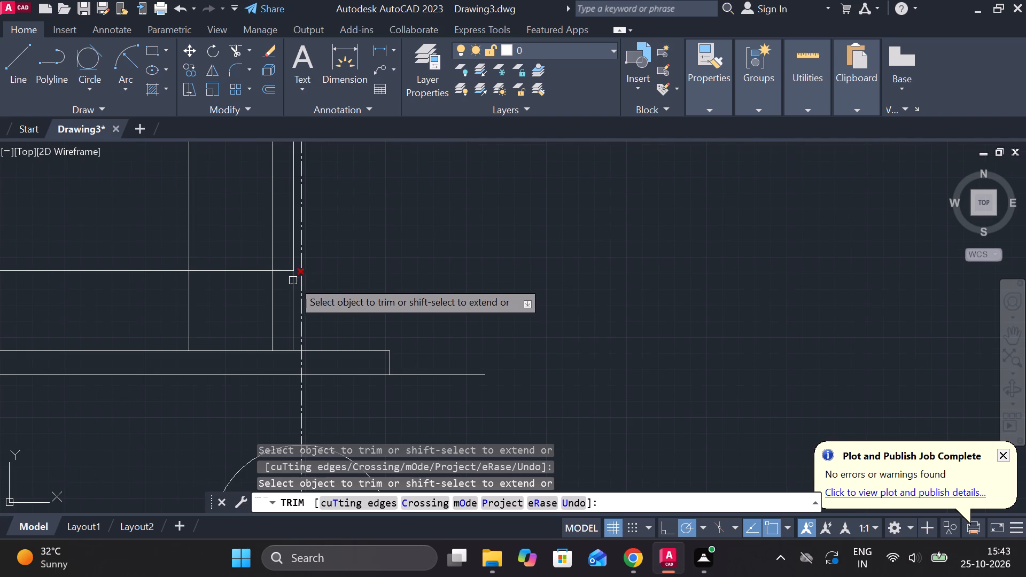
pyautogui.click(284, 274)
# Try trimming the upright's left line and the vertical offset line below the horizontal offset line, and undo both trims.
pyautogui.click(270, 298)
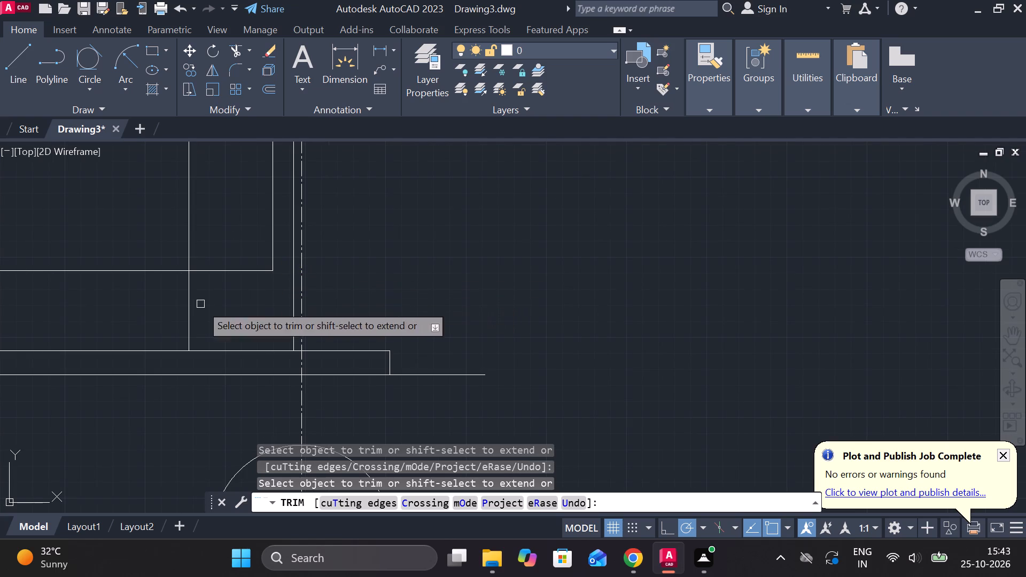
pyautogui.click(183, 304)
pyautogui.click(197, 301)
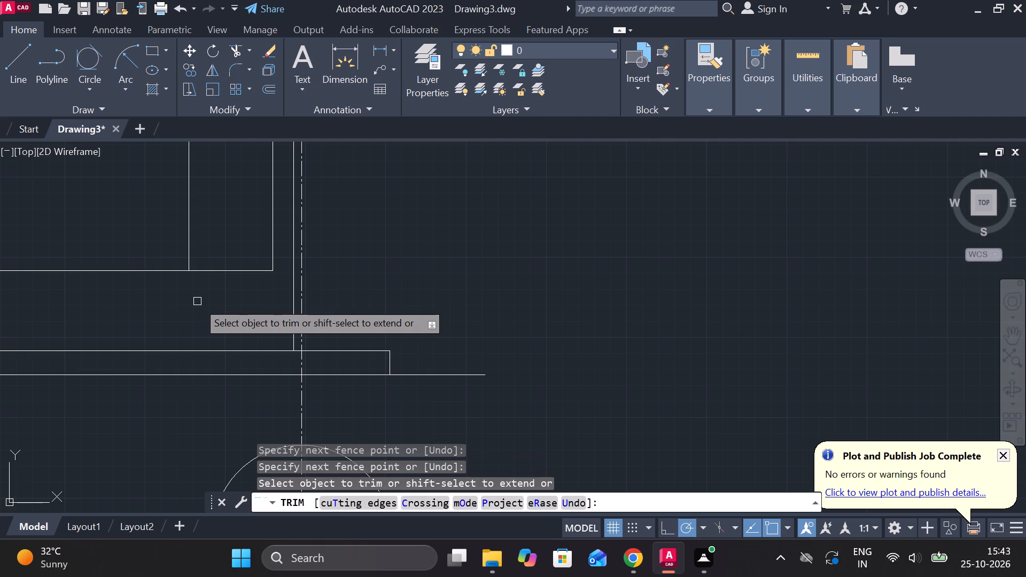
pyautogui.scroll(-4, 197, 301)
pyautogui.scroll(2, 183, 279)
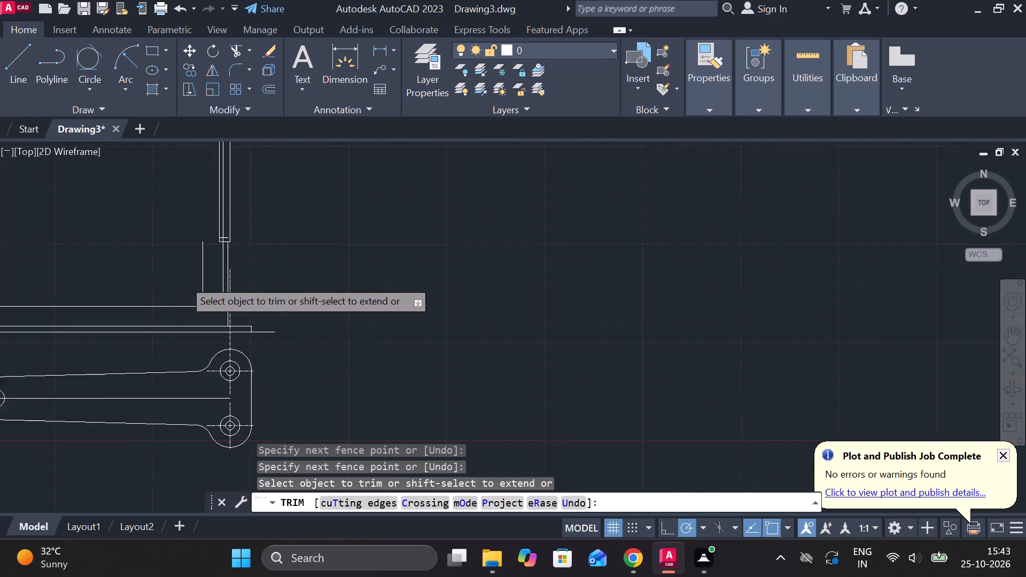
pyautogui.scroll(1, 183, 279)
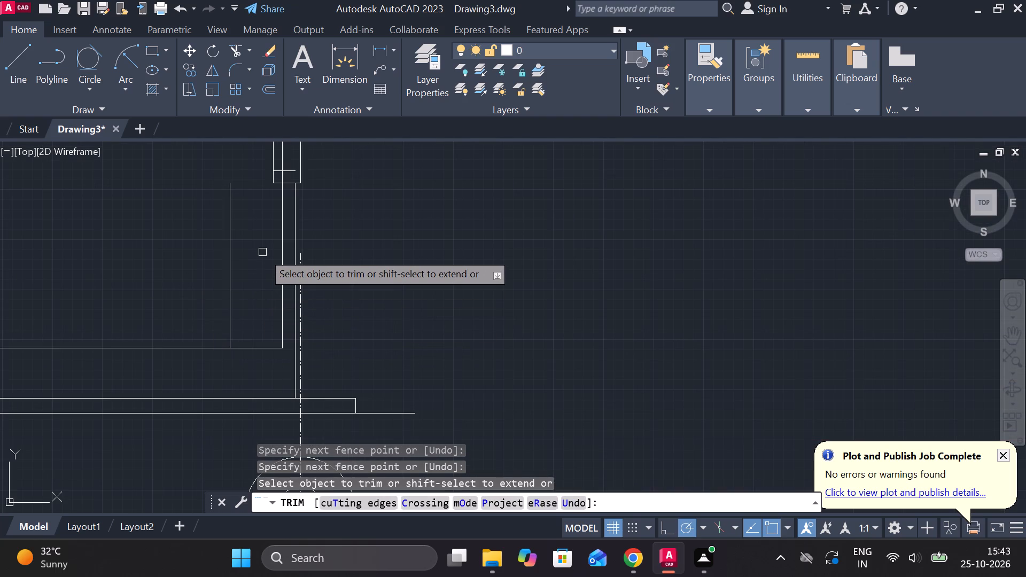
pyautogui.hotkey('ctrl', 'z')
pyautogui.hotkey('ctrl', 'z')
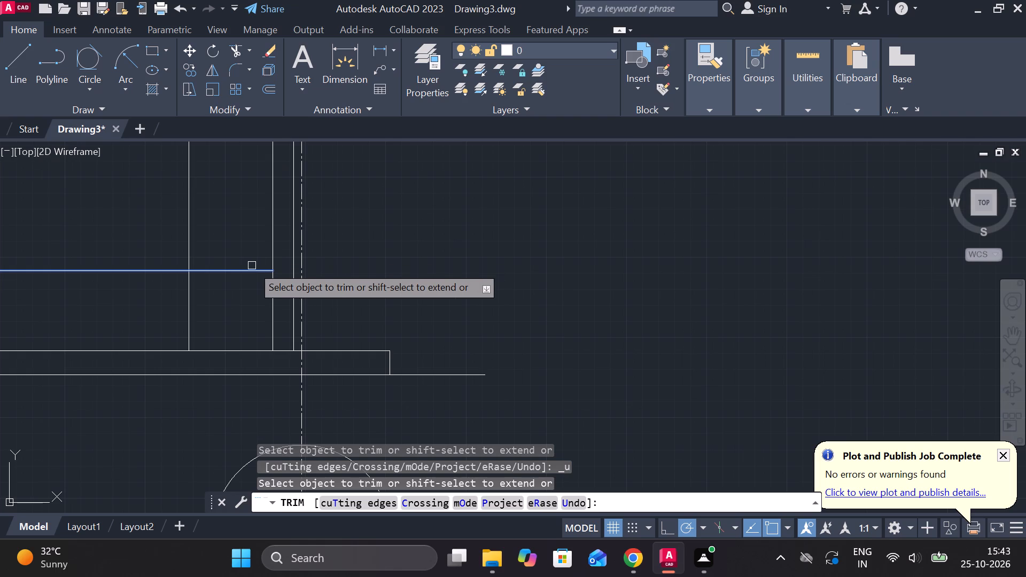
# Trim the horizontal and vertical offset lines at their intersection to form a single corner above the plate.
pyautogui.click(248, 274)
pyautogui.click(191, 307)
pyautogui.scroll(-3, 198, 309)
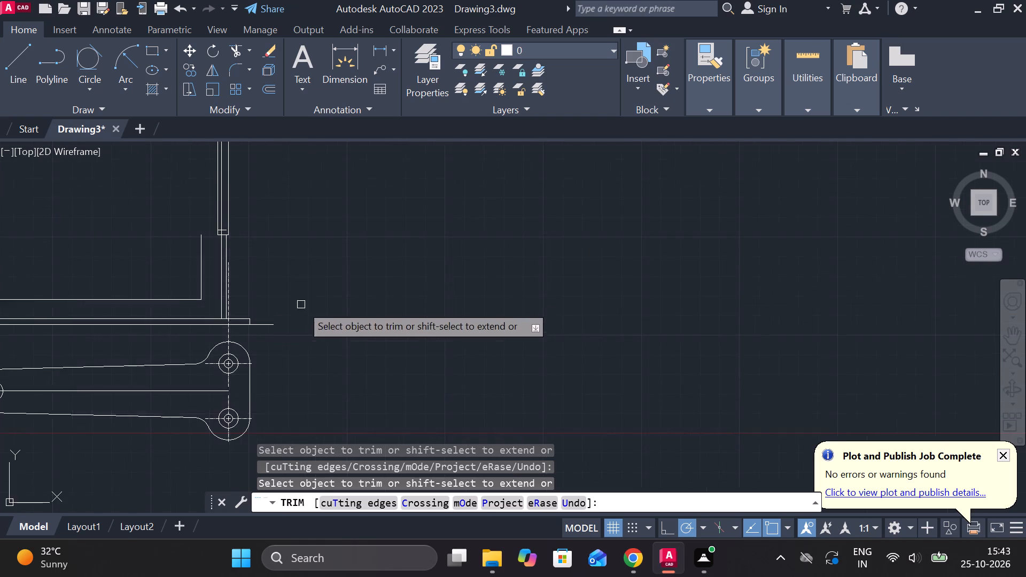
pyautogui.moveTo(330, 287); pyautogui.dragTo(541, 351, button='middle')
pyautogui.press('Escape')
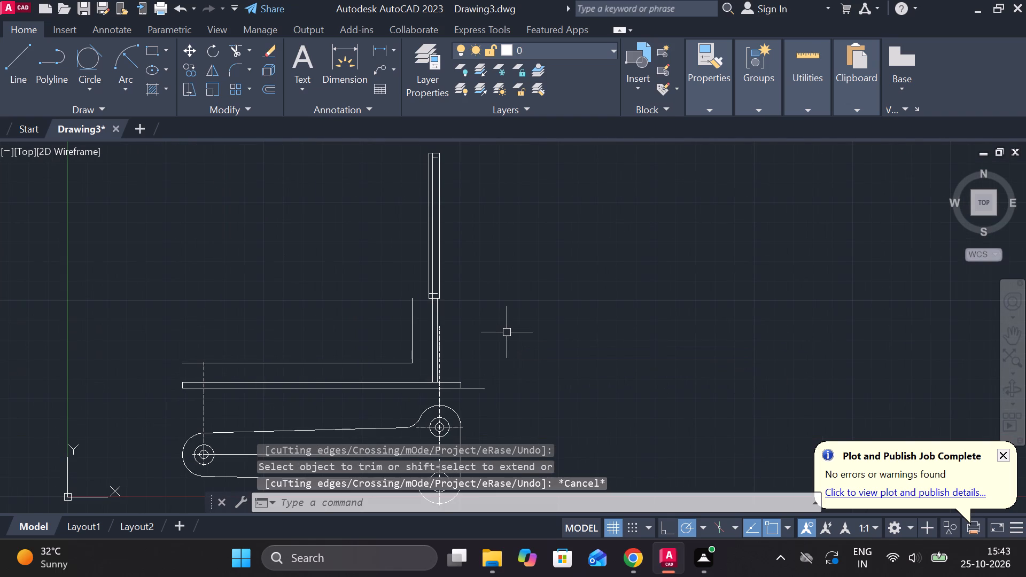
# Lengthen the vertical offset line upward to slightly below the top of the tall upper rectangle.
pyautogui.click(410, 325)
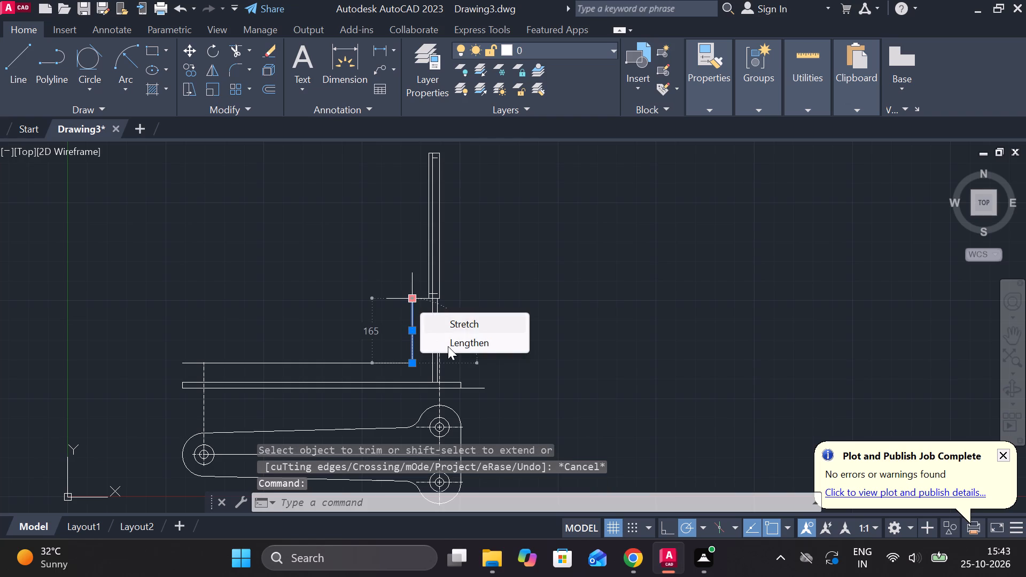
pyautogui.click(448, 346)
pyautogui.click(408, 180)
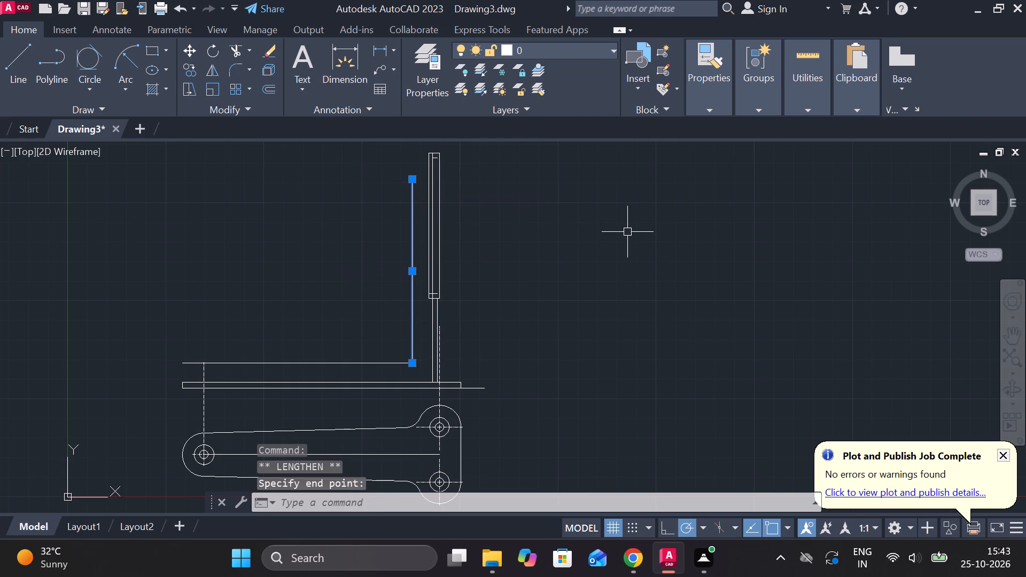
pyautogui.press('Escape')
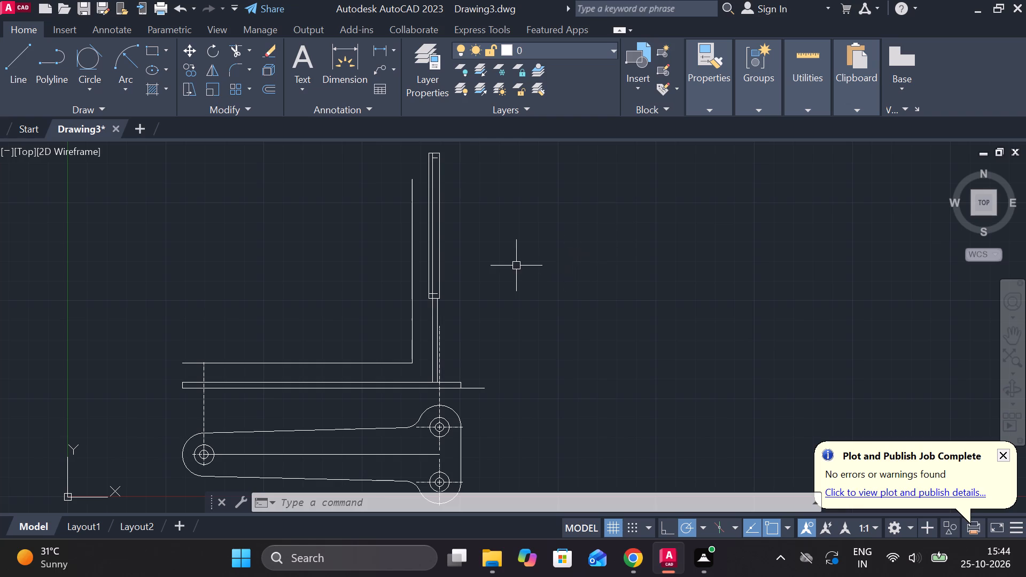
# Draw a horizontal line about 35 units long to the right from the tall upper rectangle's top-right corner.
pyautogui.scroll(-1, 516, 275)
pyautogui.scroll(1, 532, 263)
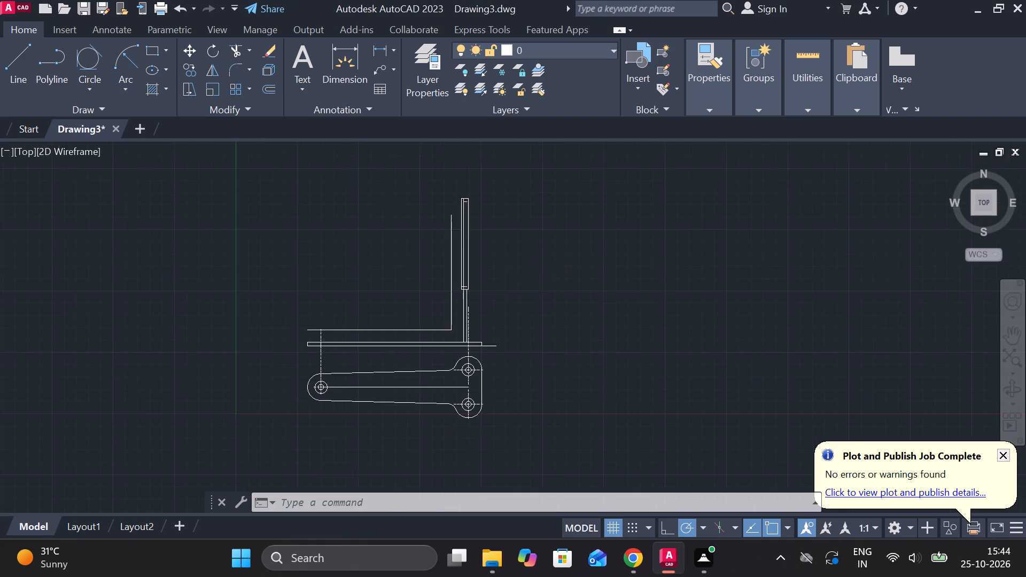
pyautogui.scroll(1, 532, 263)
pyautogui.moveTo(462, 231); pyautogui.dragTo(508, 313, button='middle')
pyautogui.moveTo(456, 272); pyautogui.dragTo(470, 289, button='middle')
pyautogui.scroll(2, 452, 428)
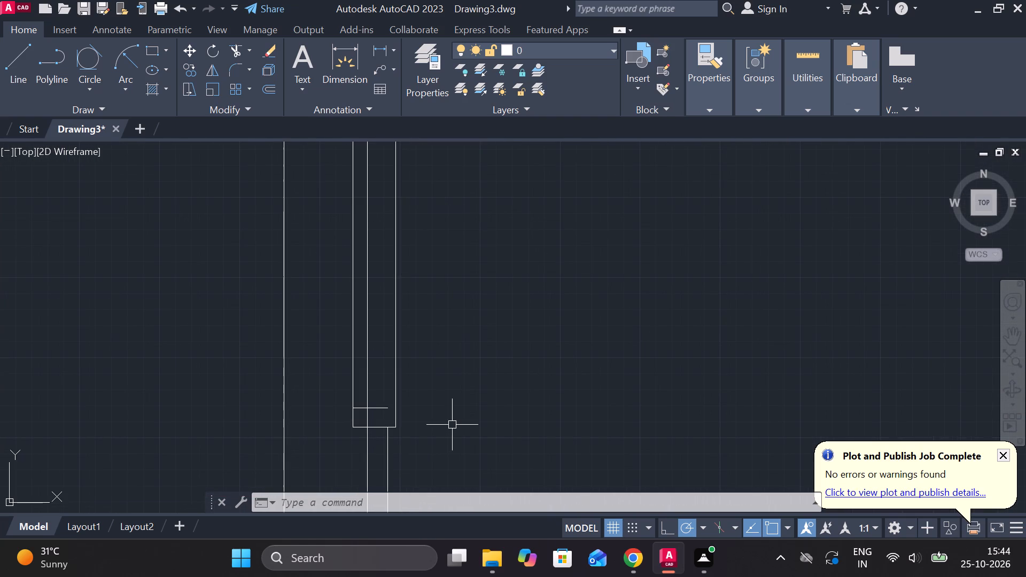
pyautogui.scroll(-1, 452, 425)
pyautogui.scroll(-1, 457, 287)
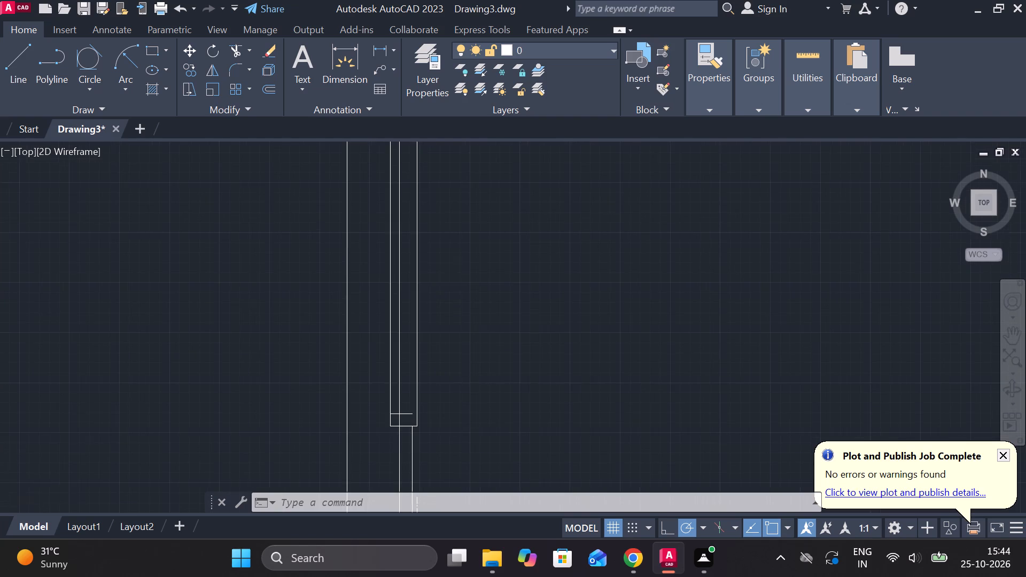
pyautogui.moveTo(469, 265); pyautogui.dragTo(477, 383, button='middle')
pyautogui.scroll(1, 460, 259)
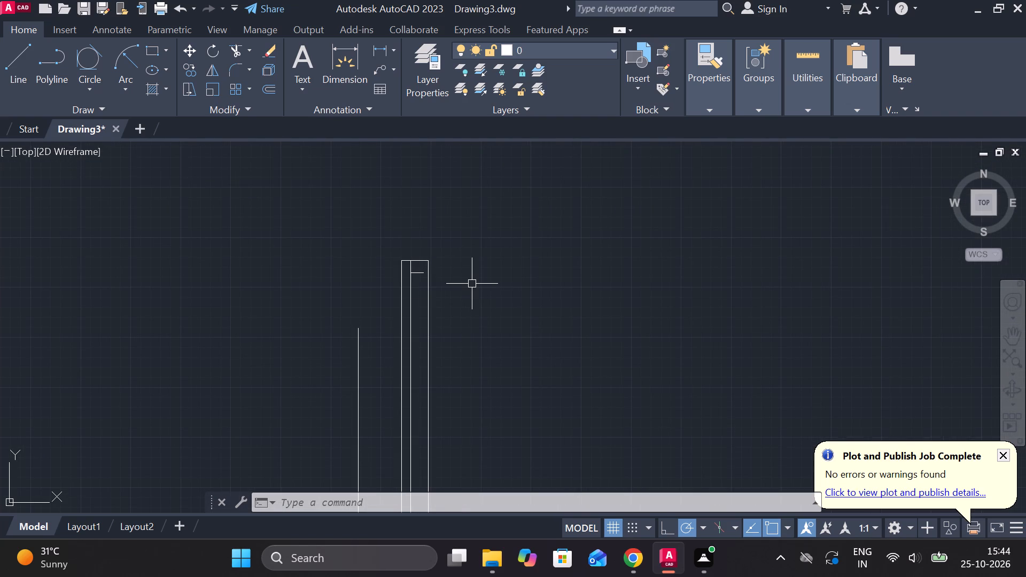
pyautogui.scroll(1, 500, 282)
pyautogui.press('l')
pyautogui.press('Return')
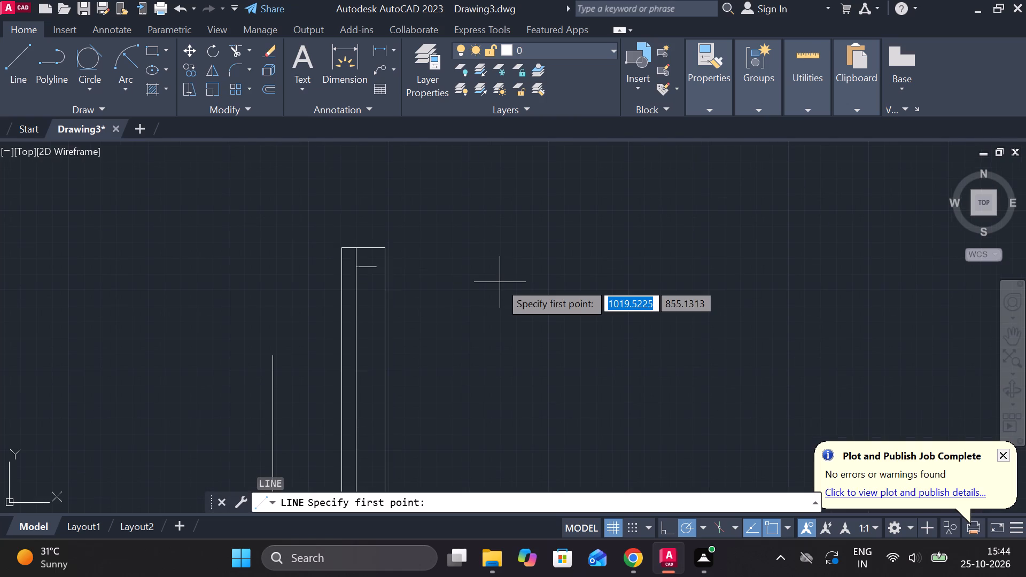
pyautogui.click(390, 253)
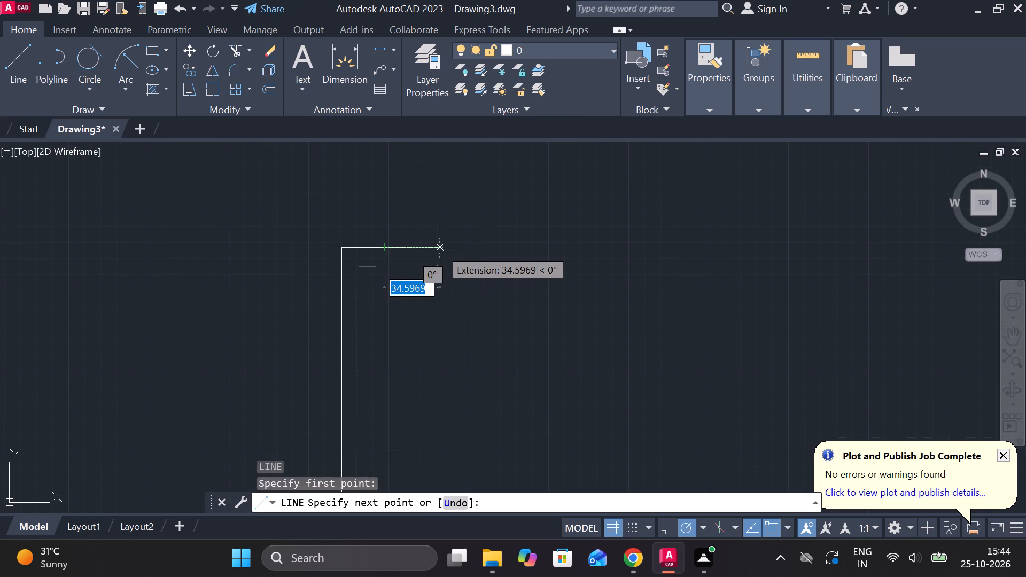
pyautogui.click(440, 248)
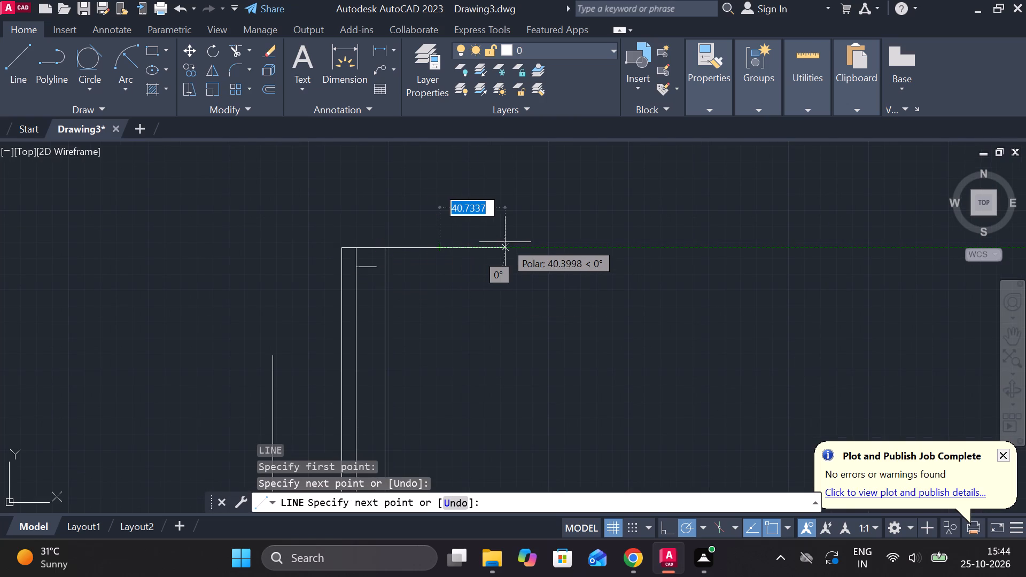
pyautogui.press('Escape')
# Offset the short horizontal line extending from the upper rectangle's top-right corner 135 units downward.
pyautogui.press('o')
pyautogui.press('Return')
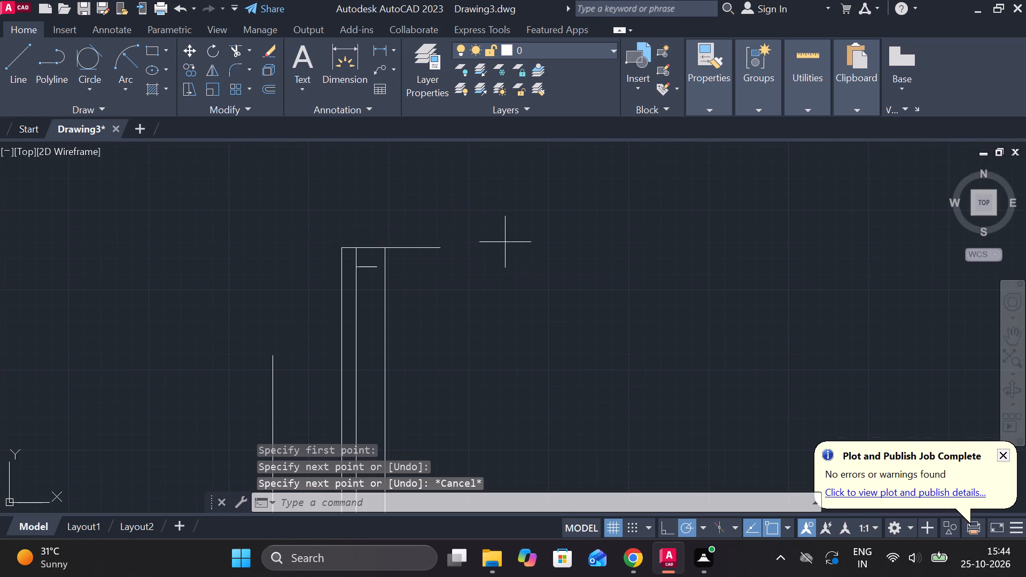
pyautogui.press('Return')
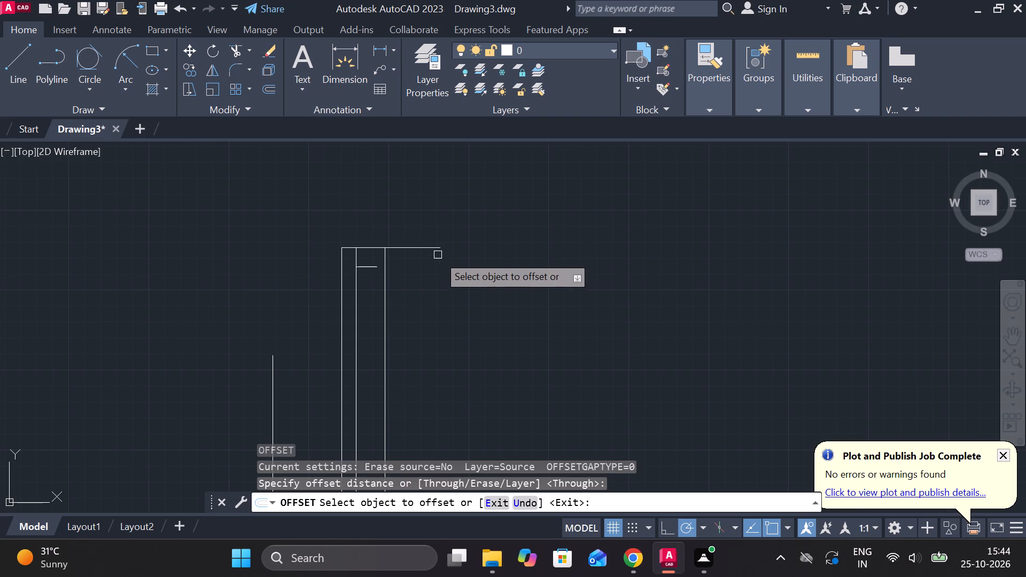
pyautogui.click(433, 251)
pyautogui.write('135')
pyautogui.press('Return')
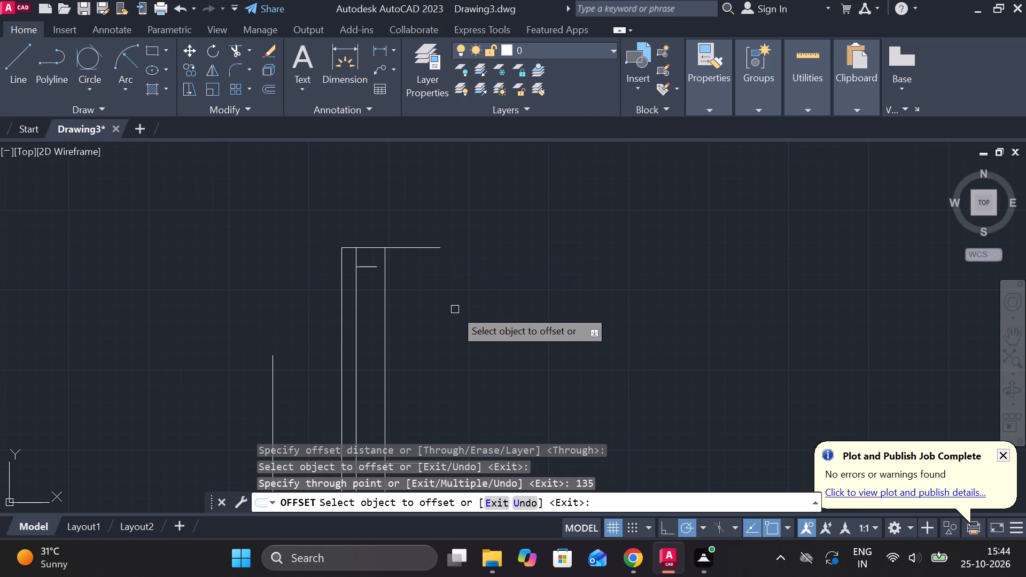
pyautogui.scroll(-2, 569, 330)
pyautogui.scroll(2, 553, 373)
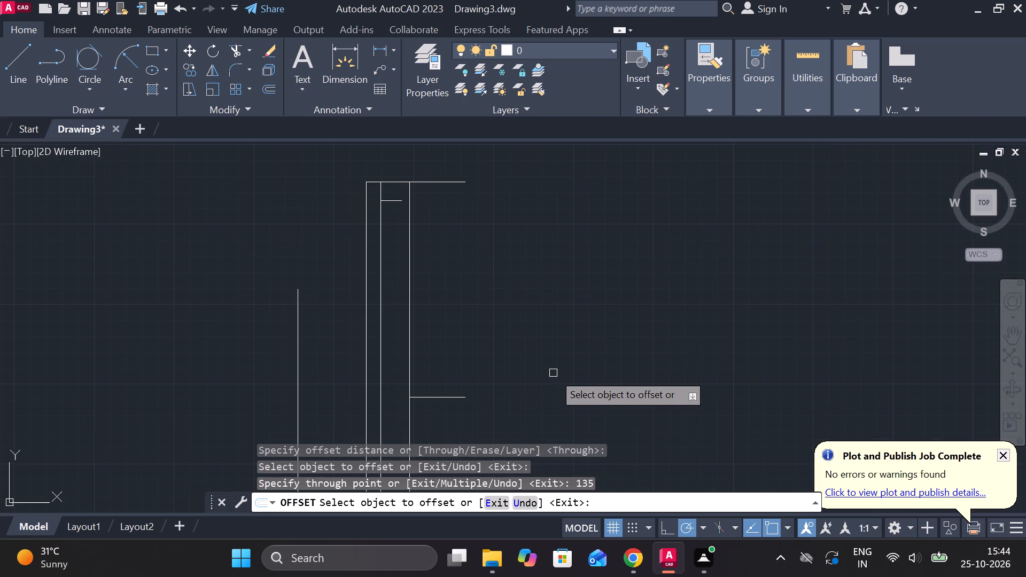
pyautogui.press('Escape')
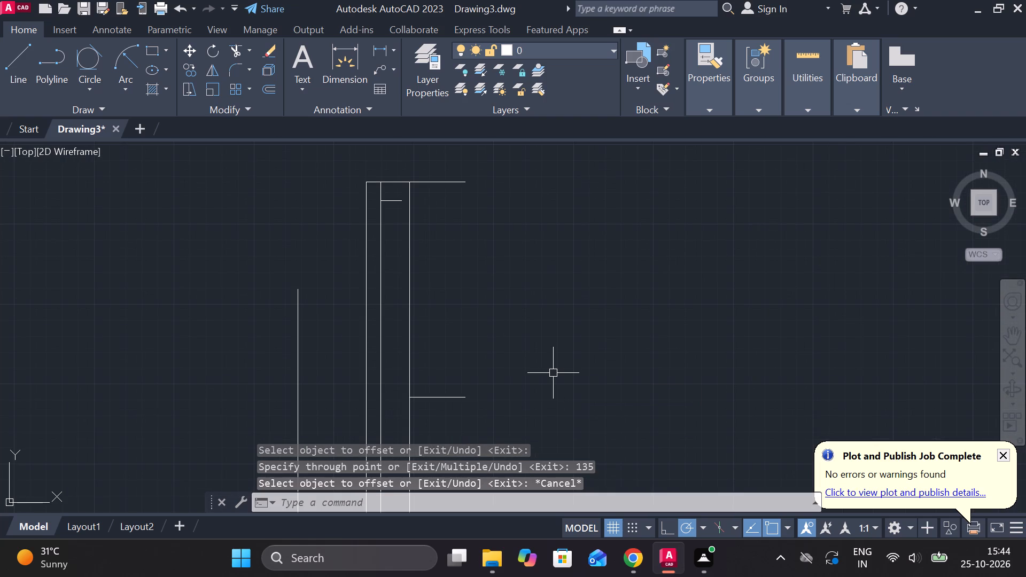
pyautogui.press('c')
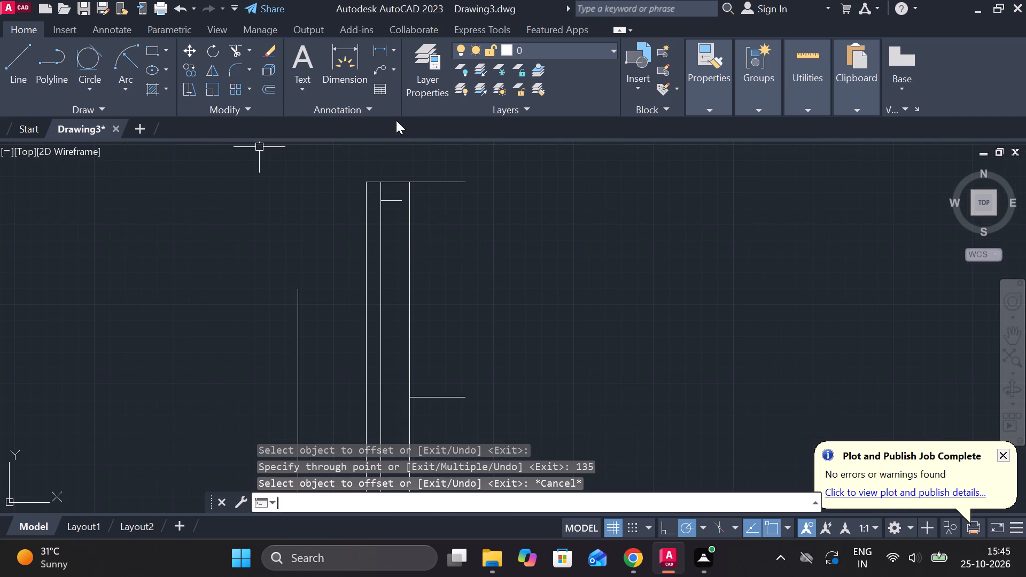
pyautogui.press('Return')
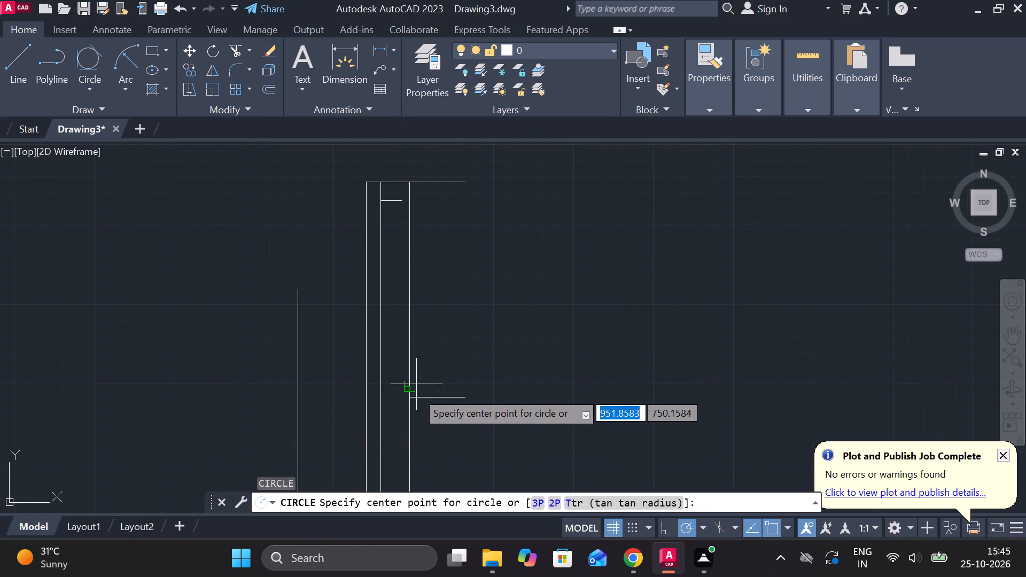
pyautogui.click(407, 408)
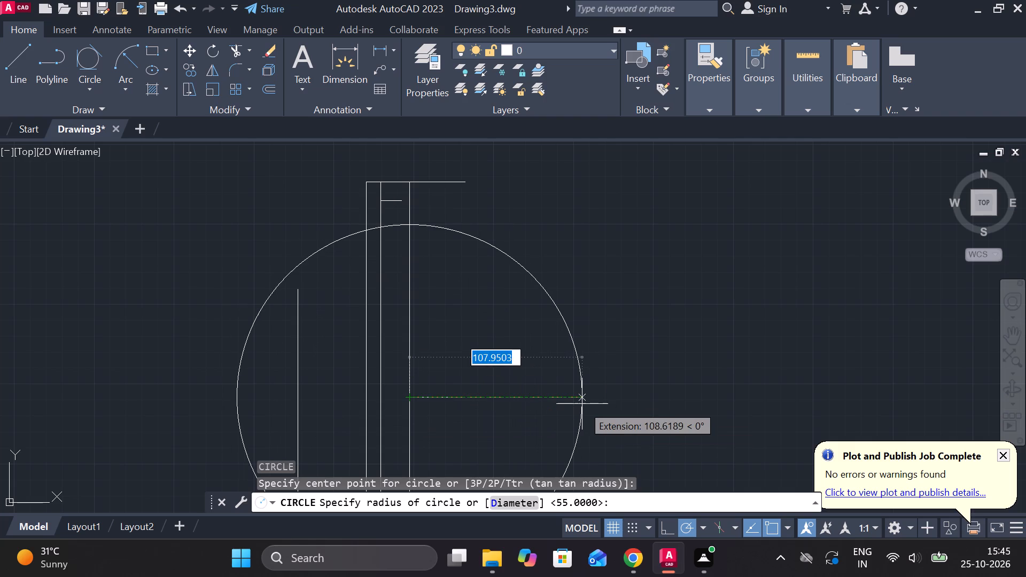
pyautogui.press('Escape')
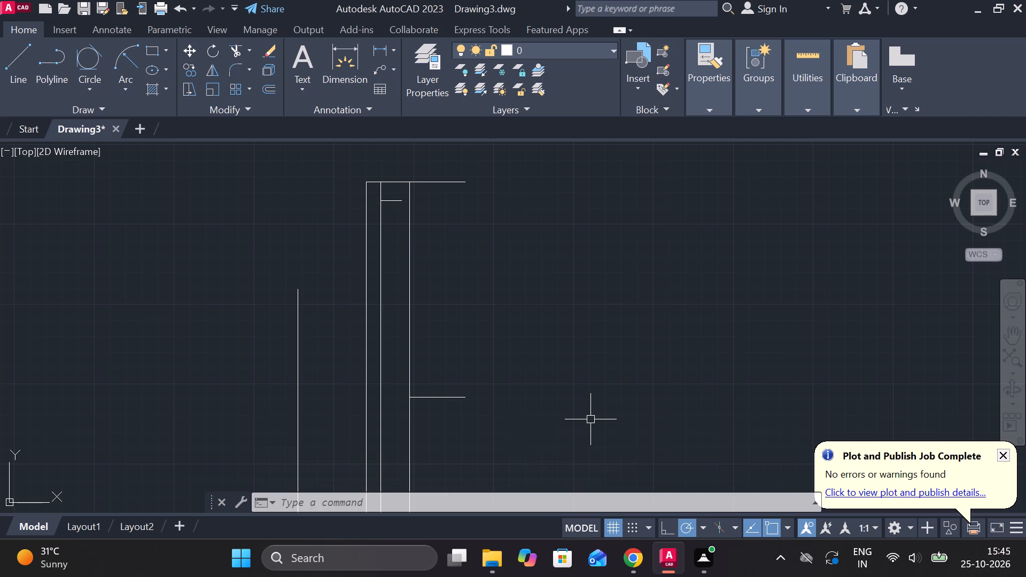
# Select the short horizontal line extending past the right end of the long plate's lower edge.
pyautogui.scroll(-2, 592, 417)
pyautogui.scroll(1, 546, 343)
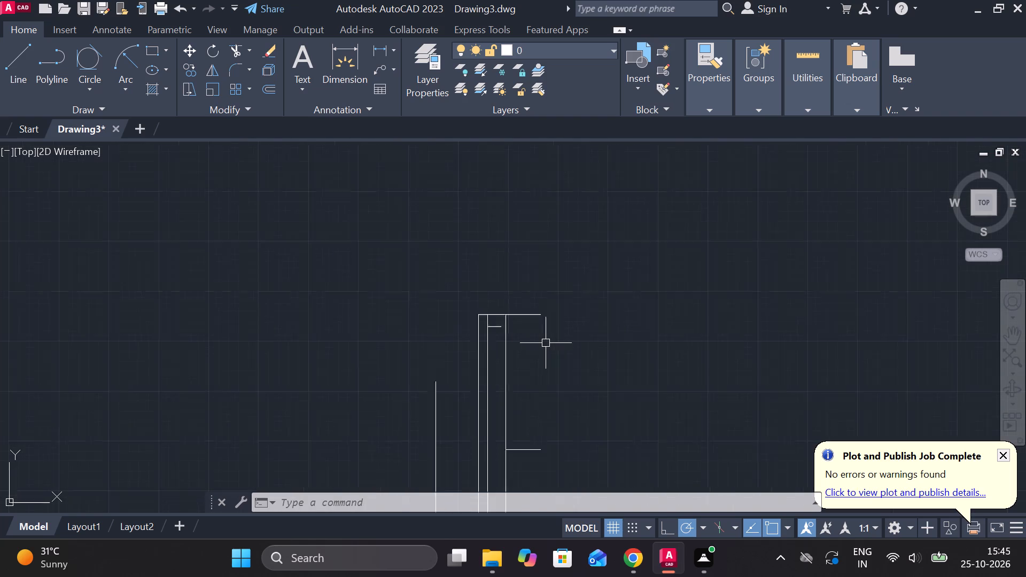
pyautogui.scroll(1, 546, 343)
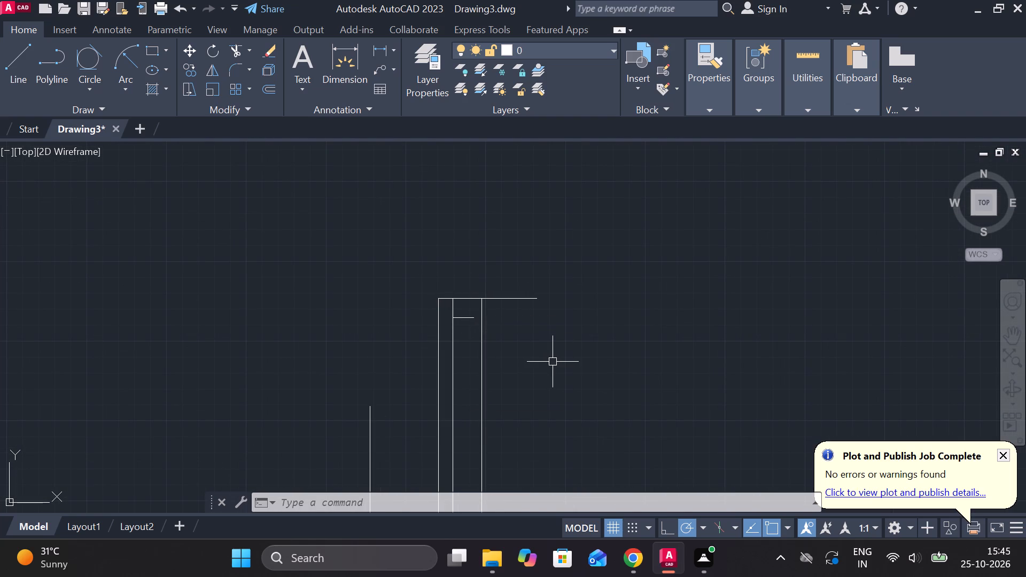
pyautogui.scroll(-1, 523, 393)
pyautogui.moveTo(528, 404); pyautogui.dragTo(523, 254, button='middle')
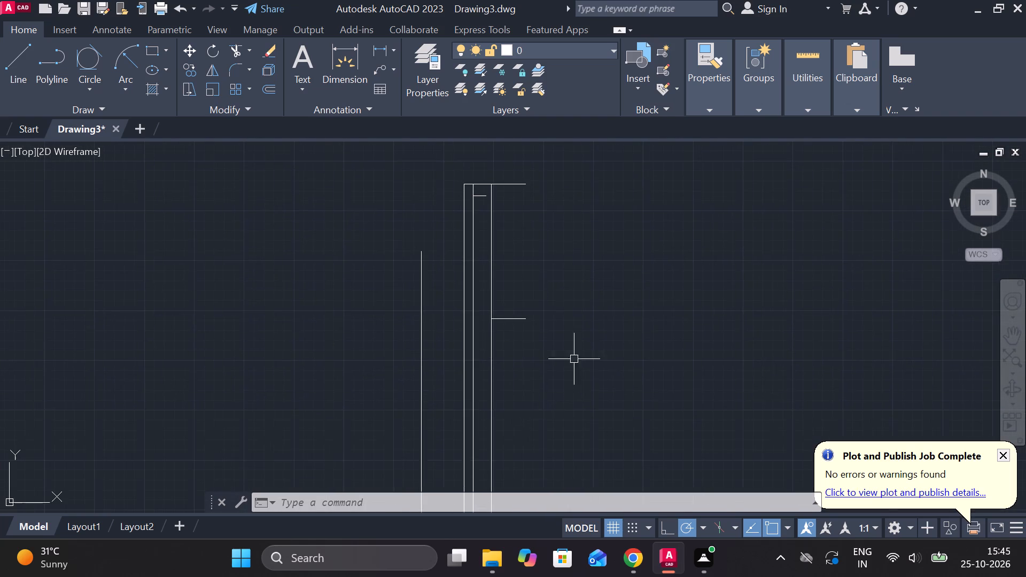
pyautogui.moveTo(516, 420); pyautogui.dragTo(603, 240, button='middle')
pyautogui.scroll(-2, 626, 297)
pyautogui.moveTo(598, 428); pyautogui.dragTo(593, 423, button='middle')
pyautogui.scroll(3, 598, 428)
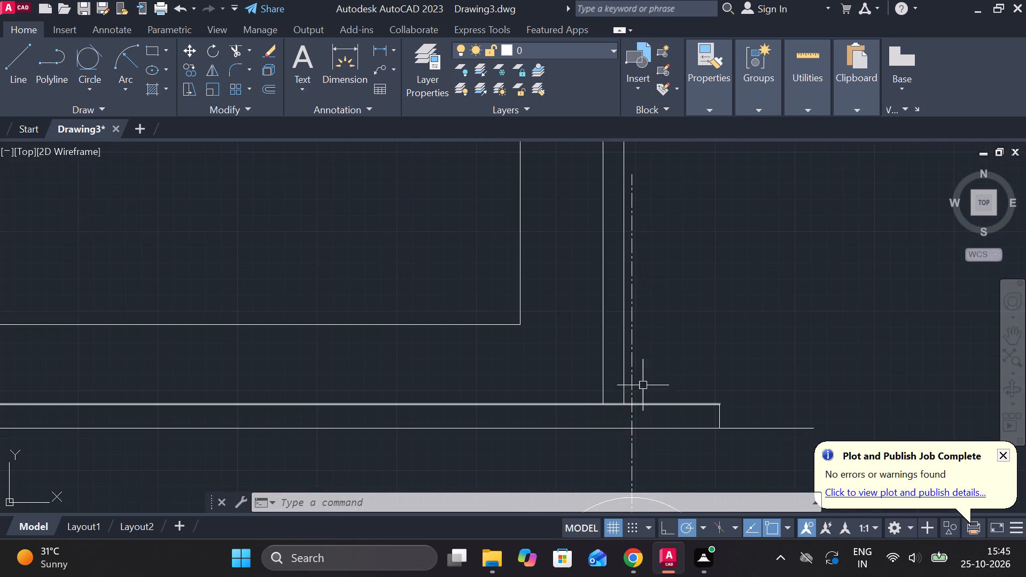
pyautogui.scroll(-2, 655, 370)
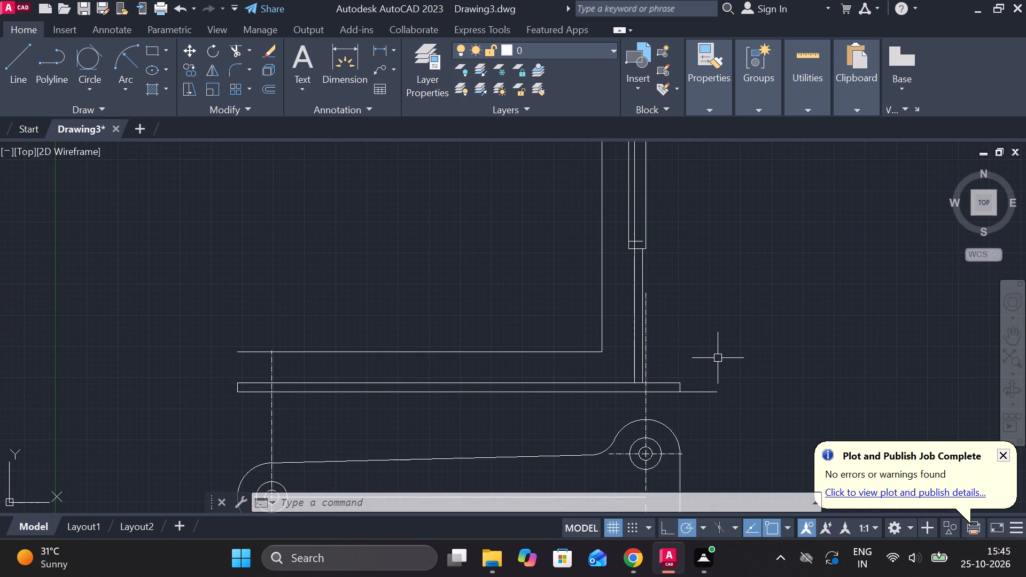
pyautogui.click(693, 392)
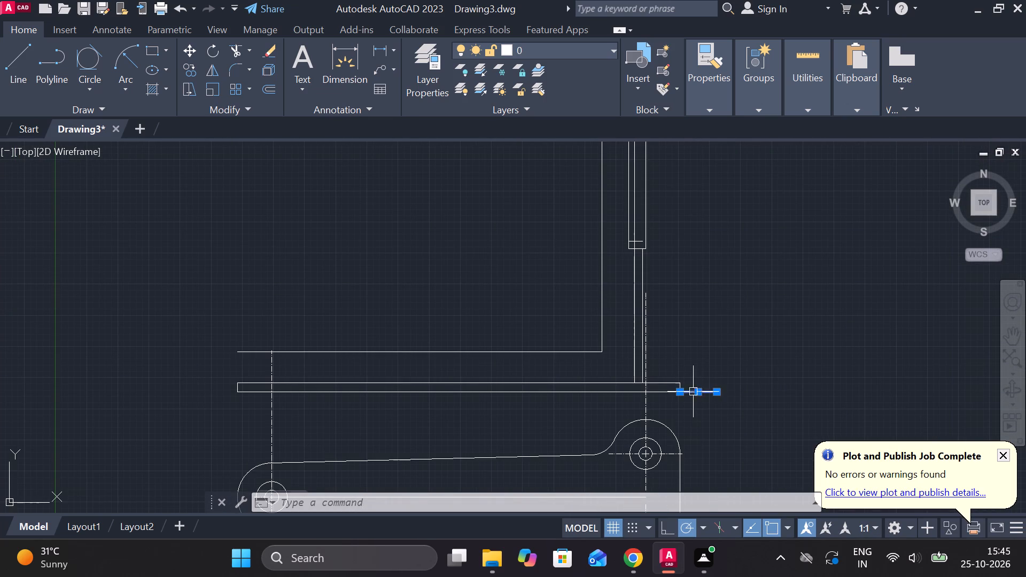
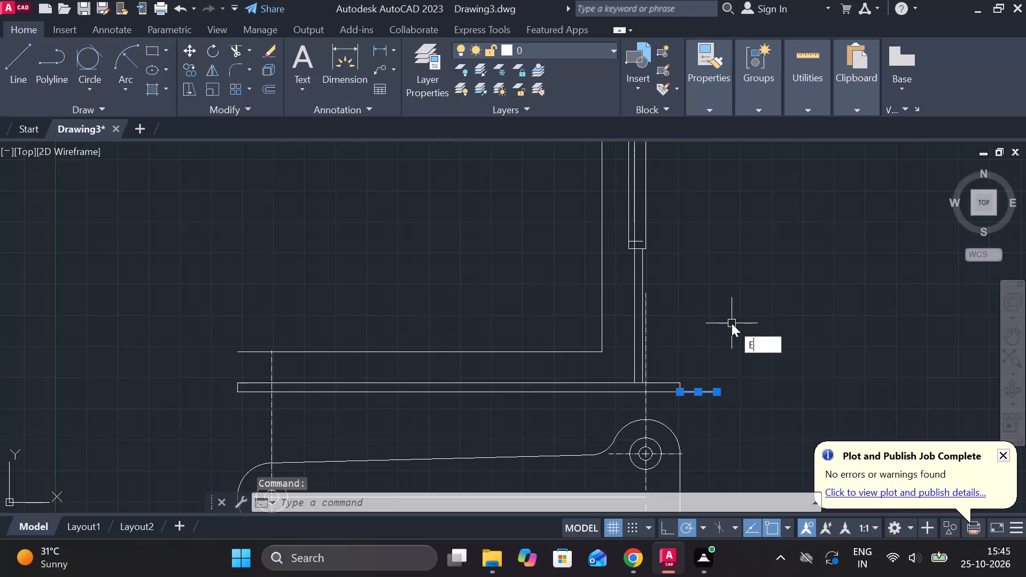
# Erase the selected short horizontal line extending past the long plate's lower edge.
pyautogui.press('Return')
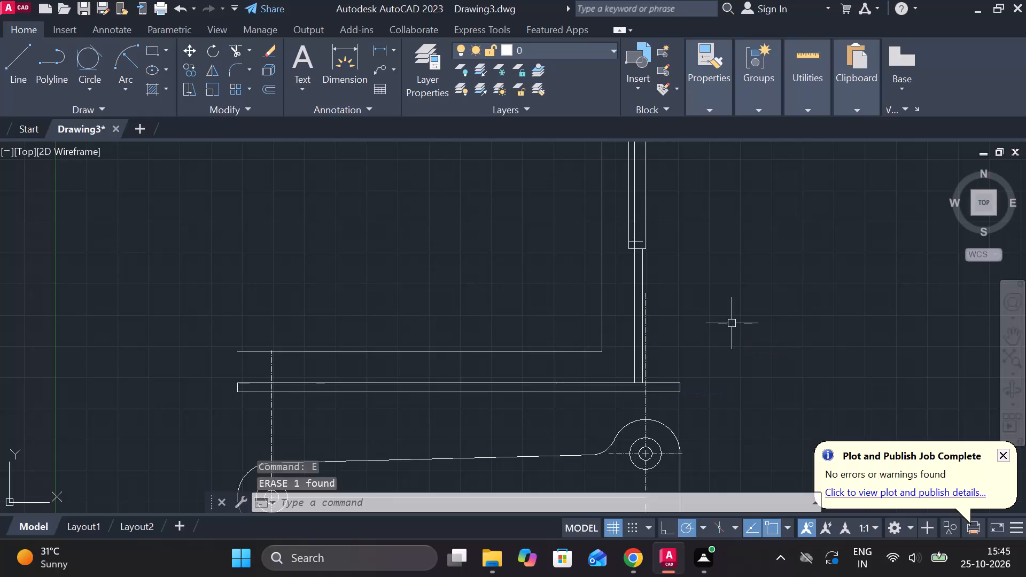
# Draw a 548-unit horizontal line leftward from the right-hand vertical centerline, just below the long plate.
pyautogui.press('l')
pyautogui.press('Return')
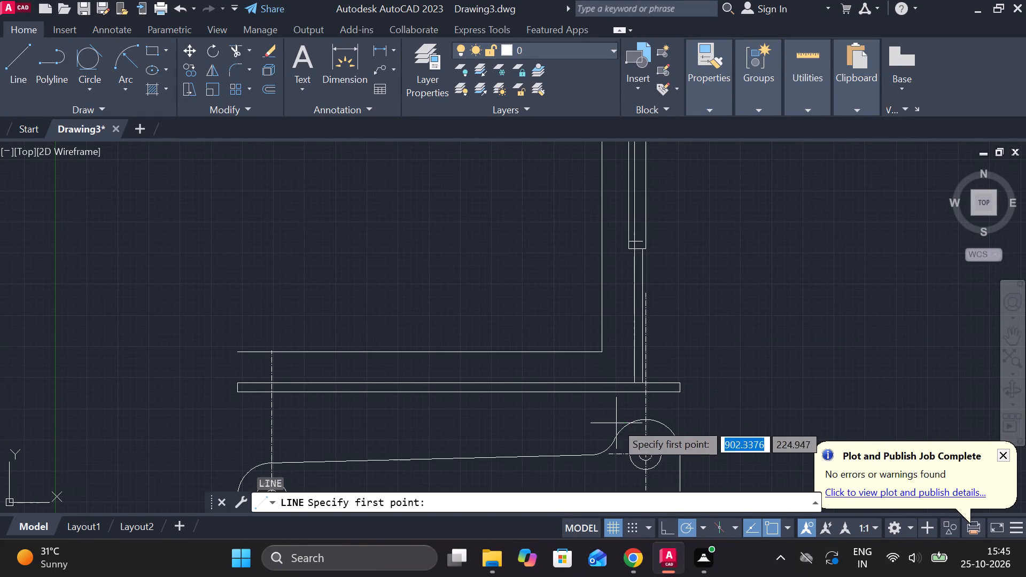
pyautogui.click(640, 406)
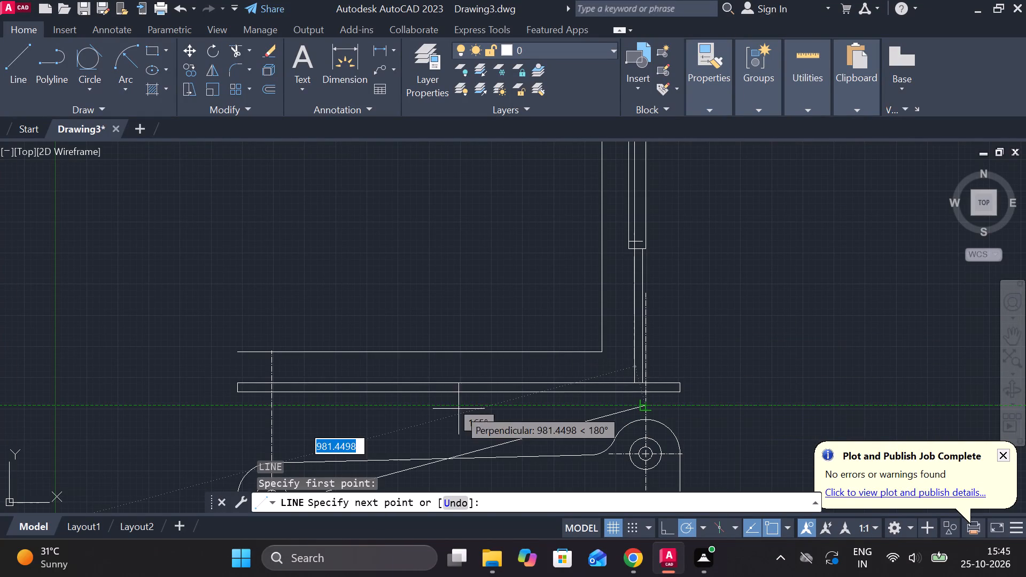
pyautogui.scroll(2, 421, 416)
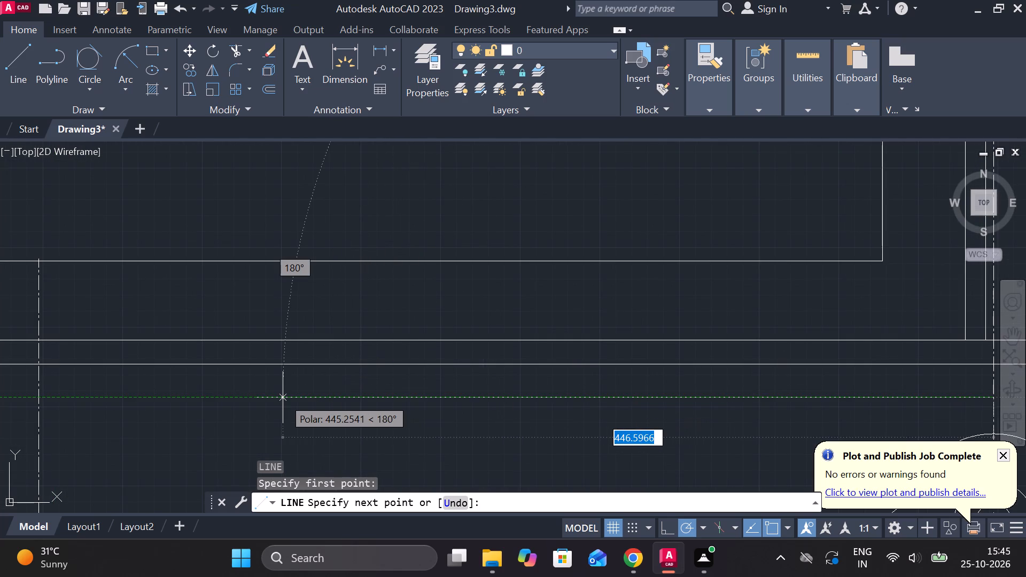
pyautogui.write('54')
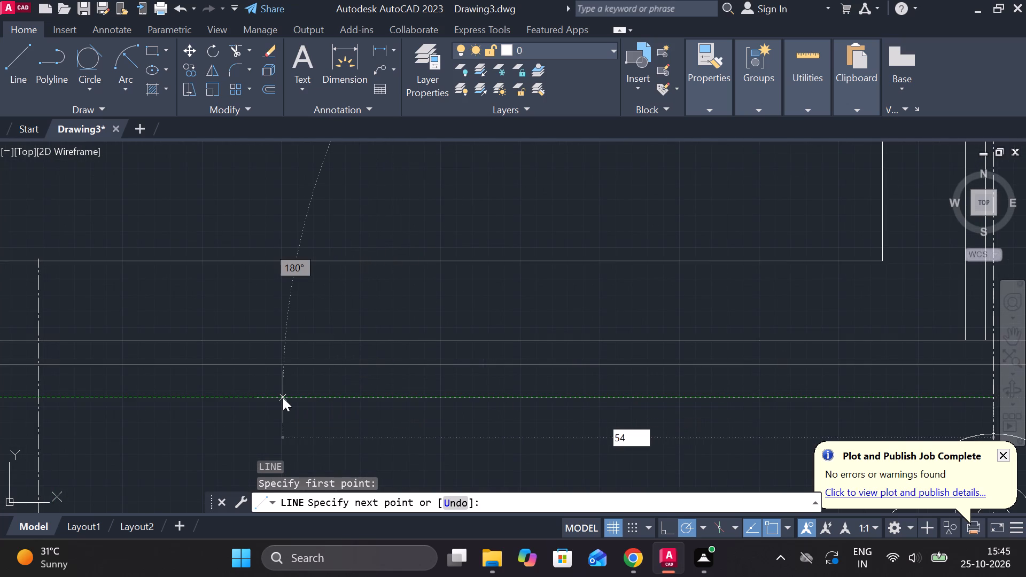
pyautogui.press('8')
pyautogui.press('Return')
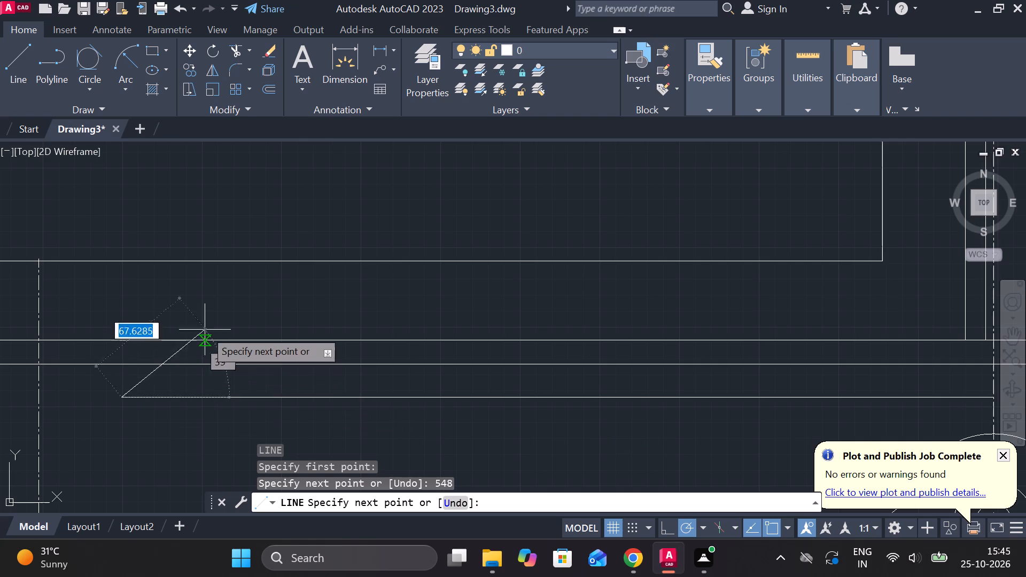
# Continue with a vertical line upward from the 548-unit line's left end, past the long horizontal line above the plate.
pyautogui.scroll(2, 204, 298)
pyautogui.scroll(-2, 103, 268)
pyautogui.moveTo(12, 254); pyautogui.dragTo(228, 330, button='middle')
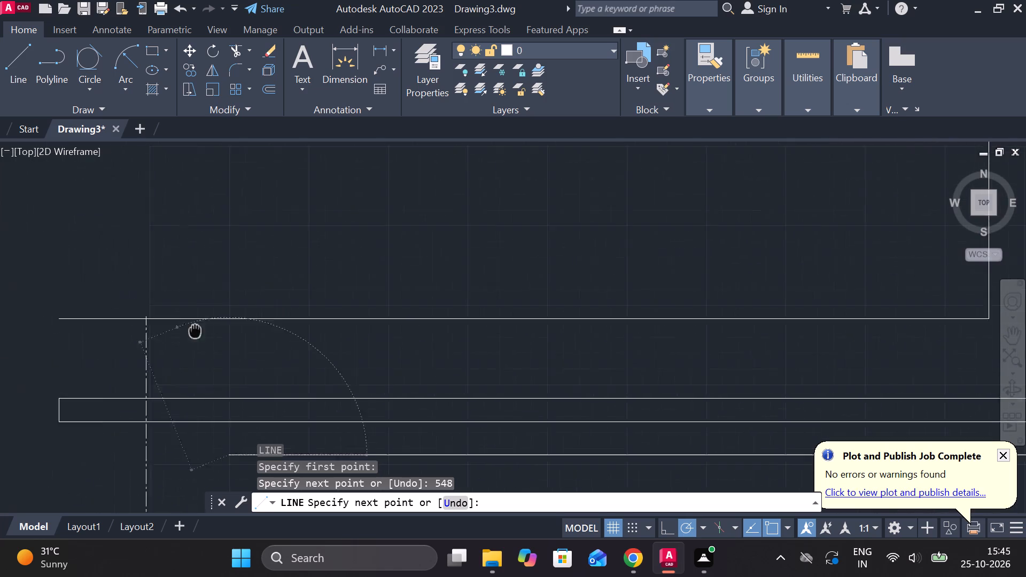
pyautogui.moveTo(228, 330); pyautogui.dragTo(228, 325, button='middle')
pyautogui.scroll(-2, 227, 310)
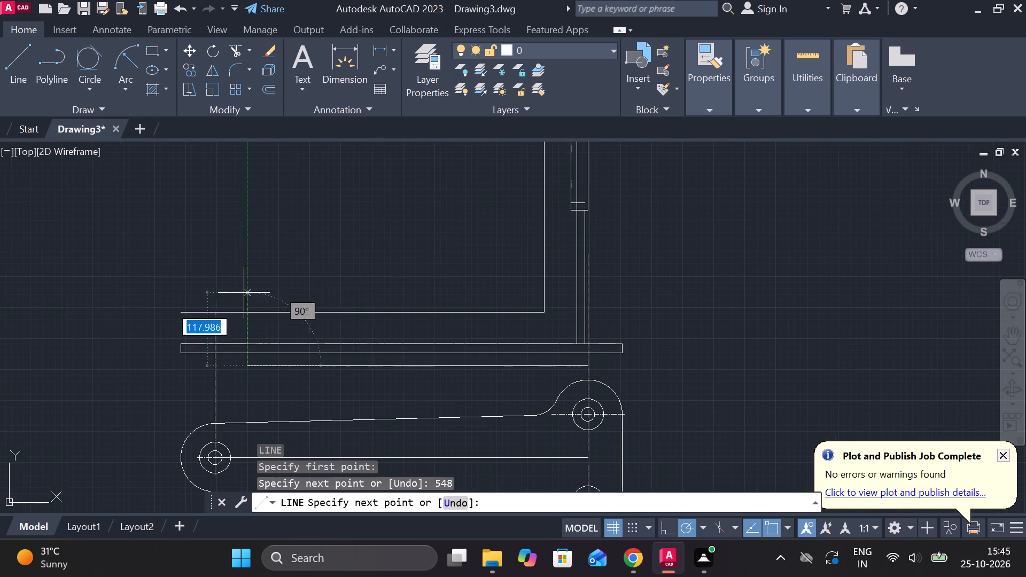
pyautogui.click(250, 251)
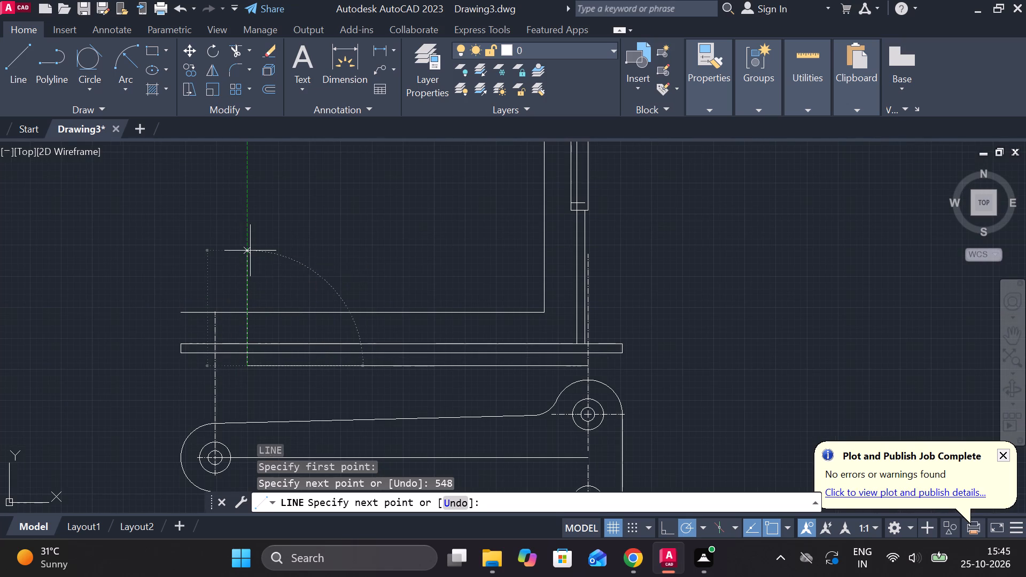
pyautogui.press('Escape')
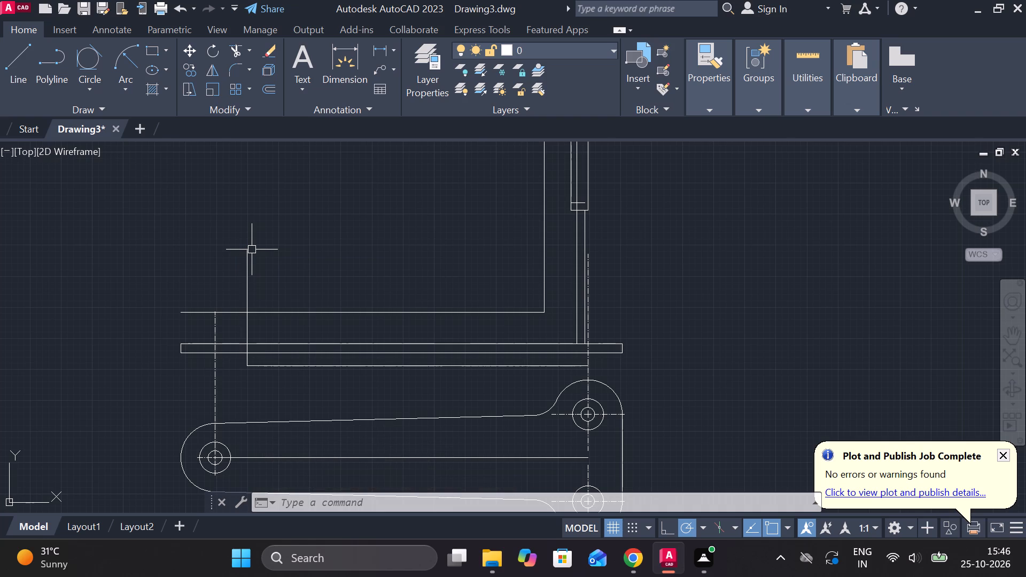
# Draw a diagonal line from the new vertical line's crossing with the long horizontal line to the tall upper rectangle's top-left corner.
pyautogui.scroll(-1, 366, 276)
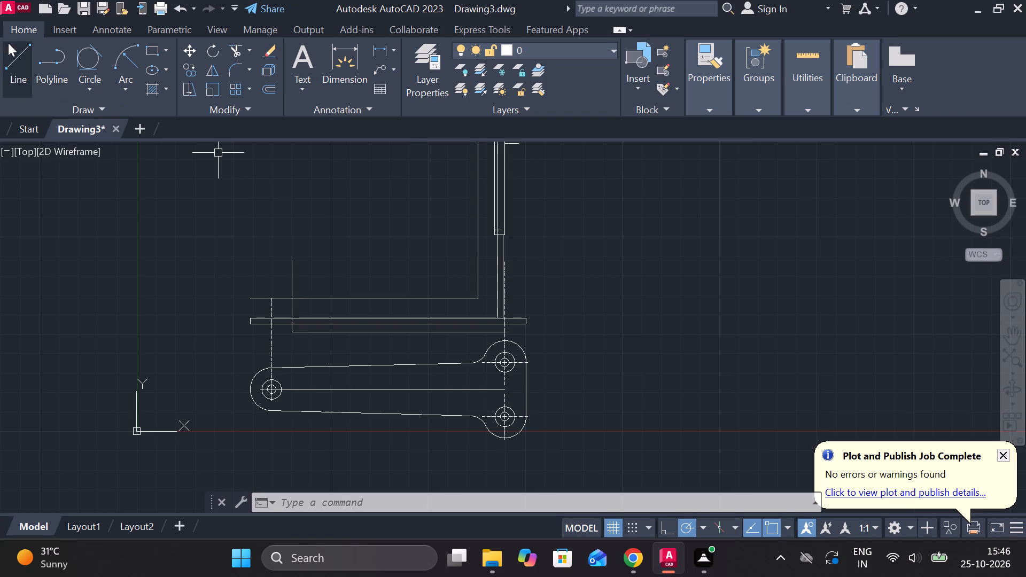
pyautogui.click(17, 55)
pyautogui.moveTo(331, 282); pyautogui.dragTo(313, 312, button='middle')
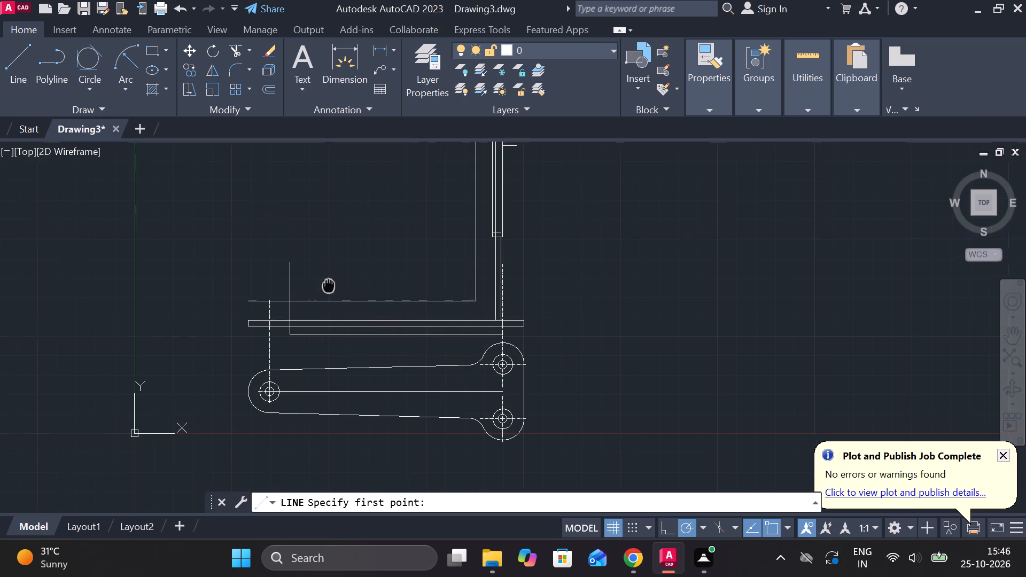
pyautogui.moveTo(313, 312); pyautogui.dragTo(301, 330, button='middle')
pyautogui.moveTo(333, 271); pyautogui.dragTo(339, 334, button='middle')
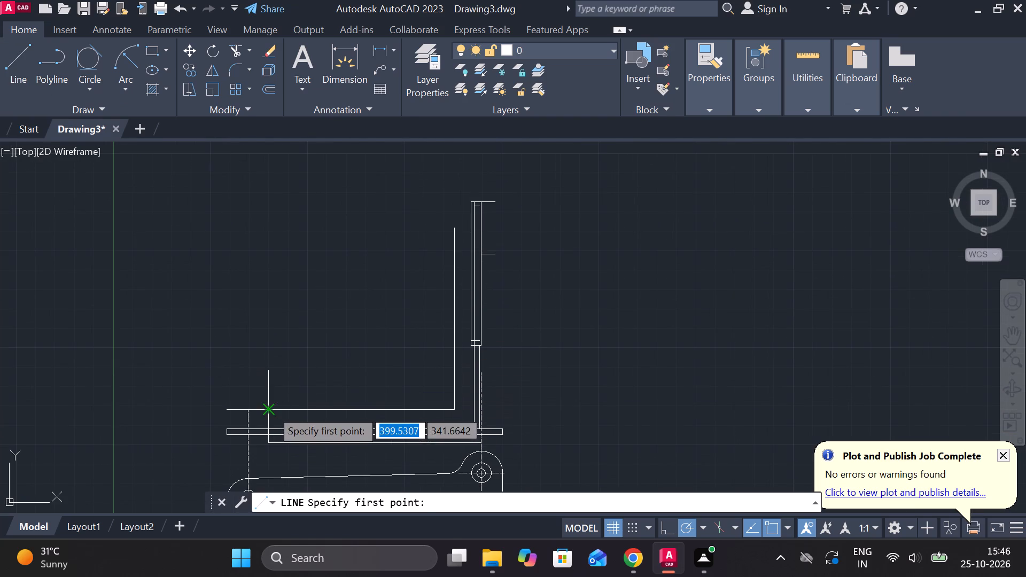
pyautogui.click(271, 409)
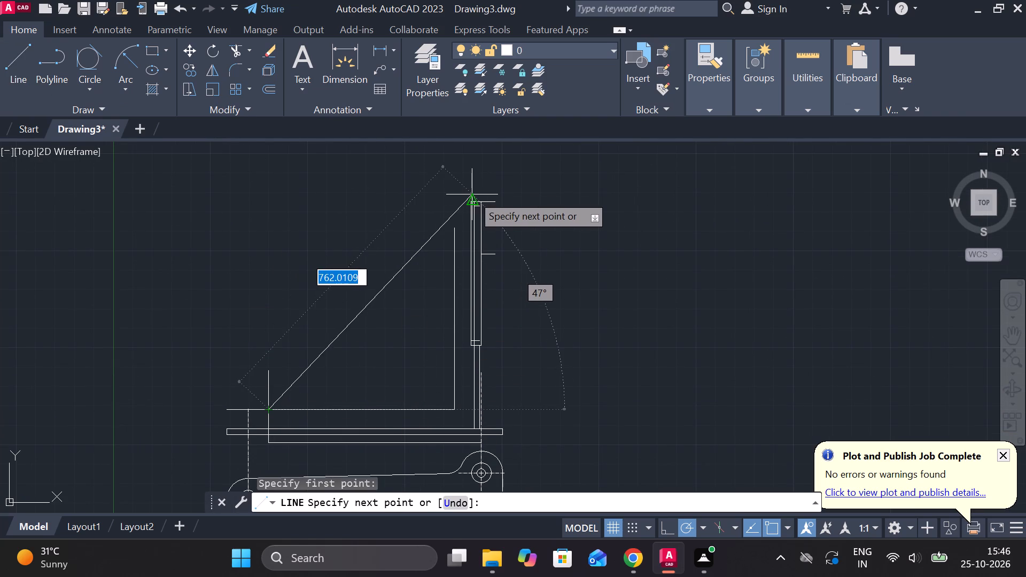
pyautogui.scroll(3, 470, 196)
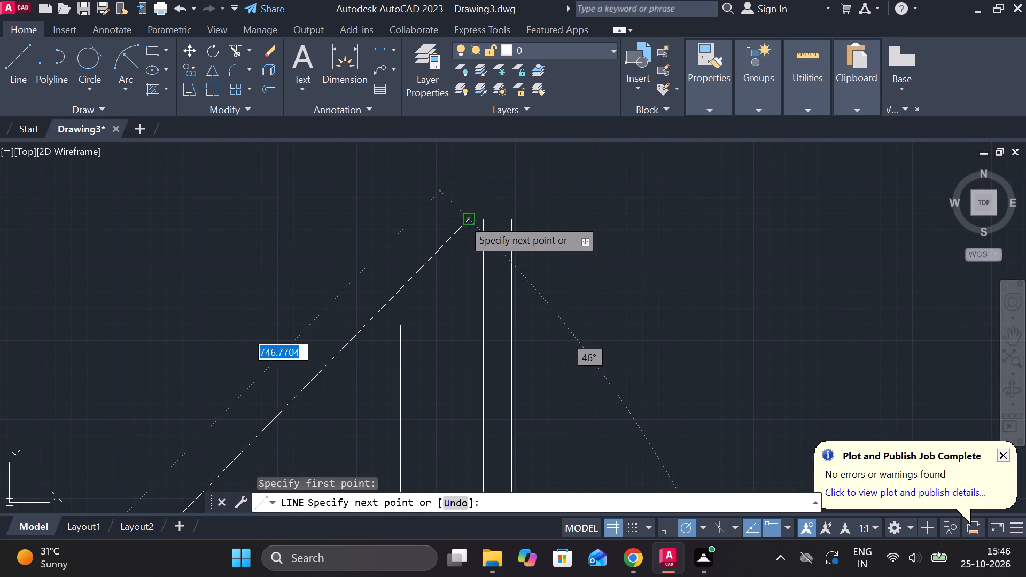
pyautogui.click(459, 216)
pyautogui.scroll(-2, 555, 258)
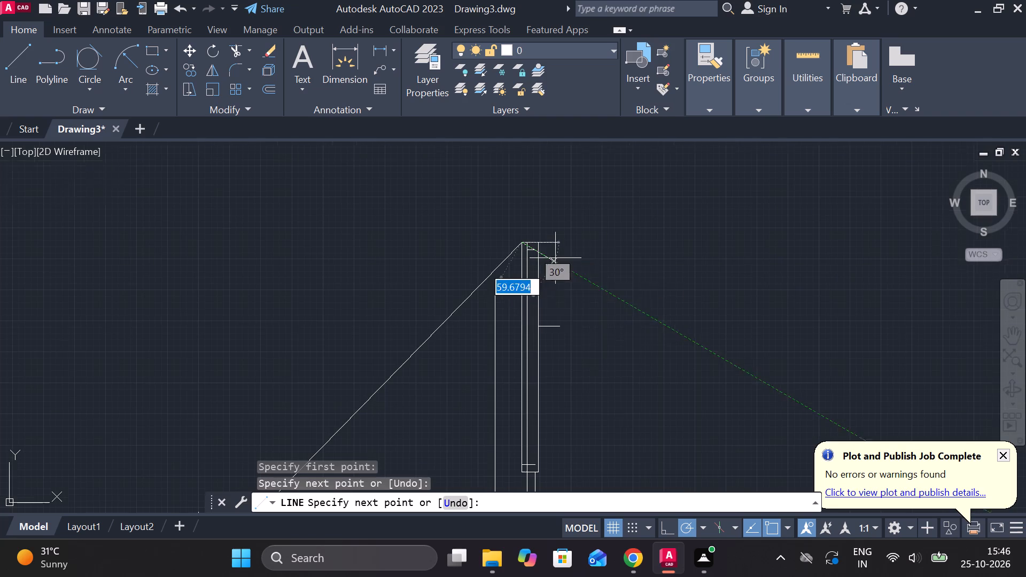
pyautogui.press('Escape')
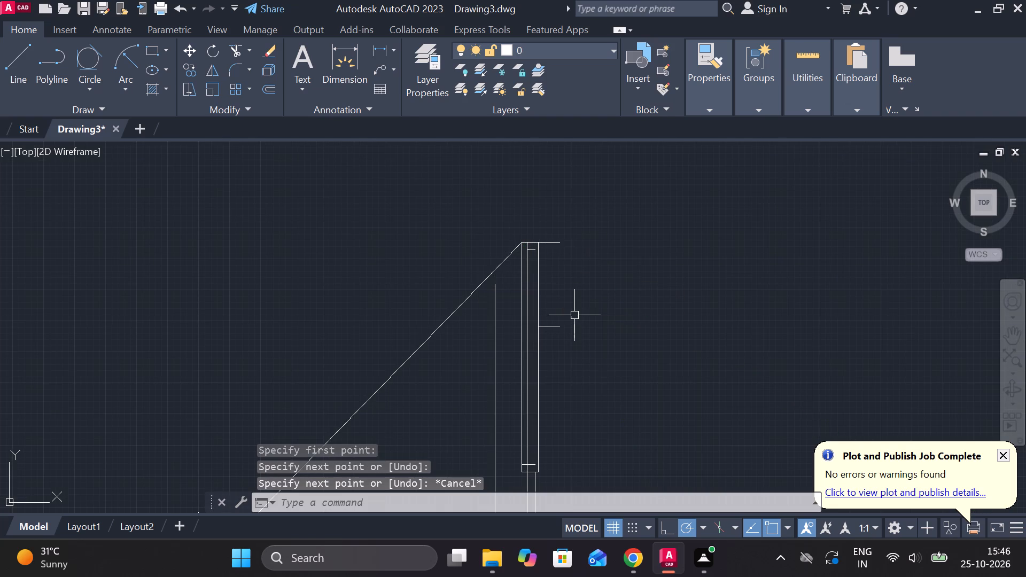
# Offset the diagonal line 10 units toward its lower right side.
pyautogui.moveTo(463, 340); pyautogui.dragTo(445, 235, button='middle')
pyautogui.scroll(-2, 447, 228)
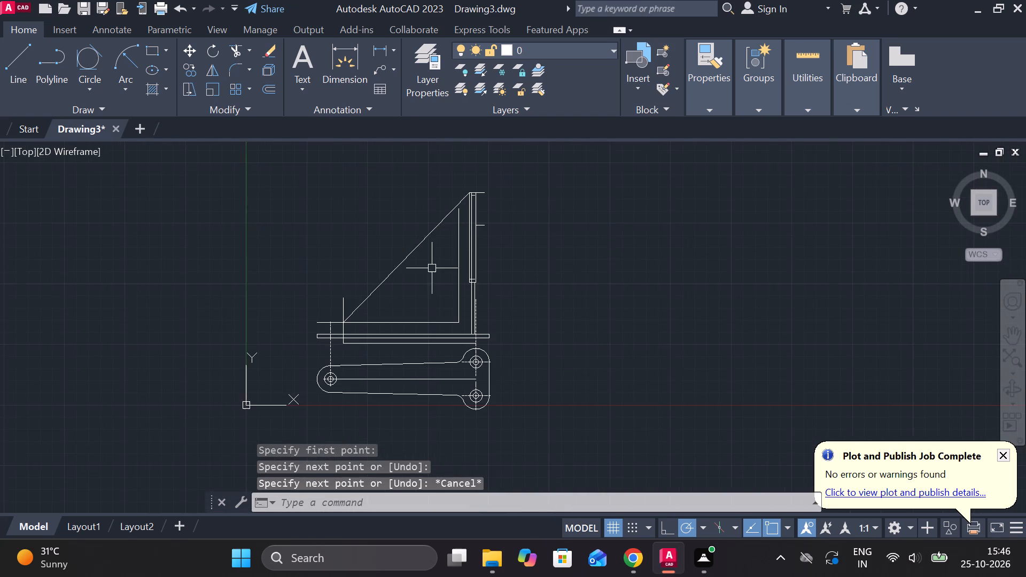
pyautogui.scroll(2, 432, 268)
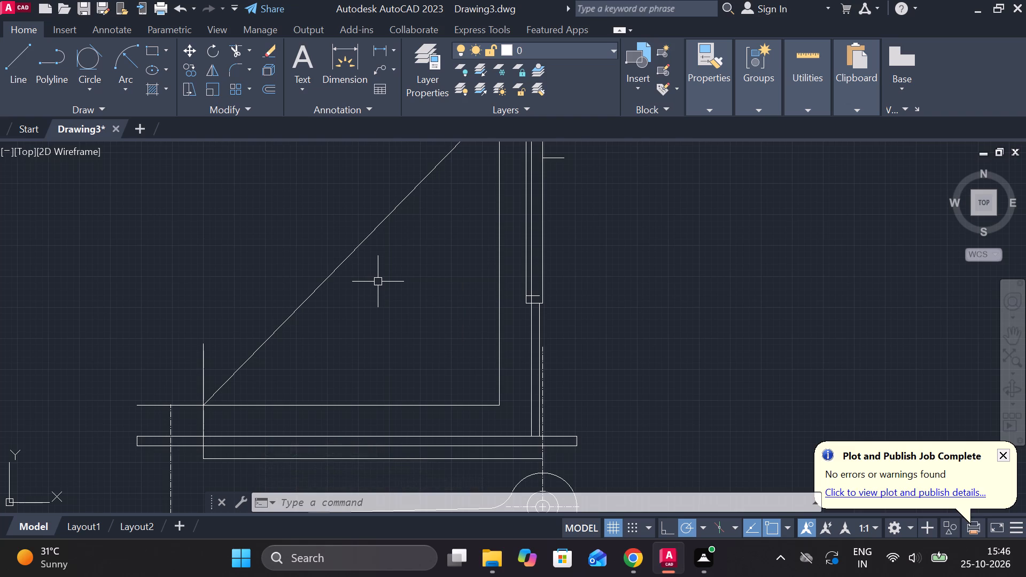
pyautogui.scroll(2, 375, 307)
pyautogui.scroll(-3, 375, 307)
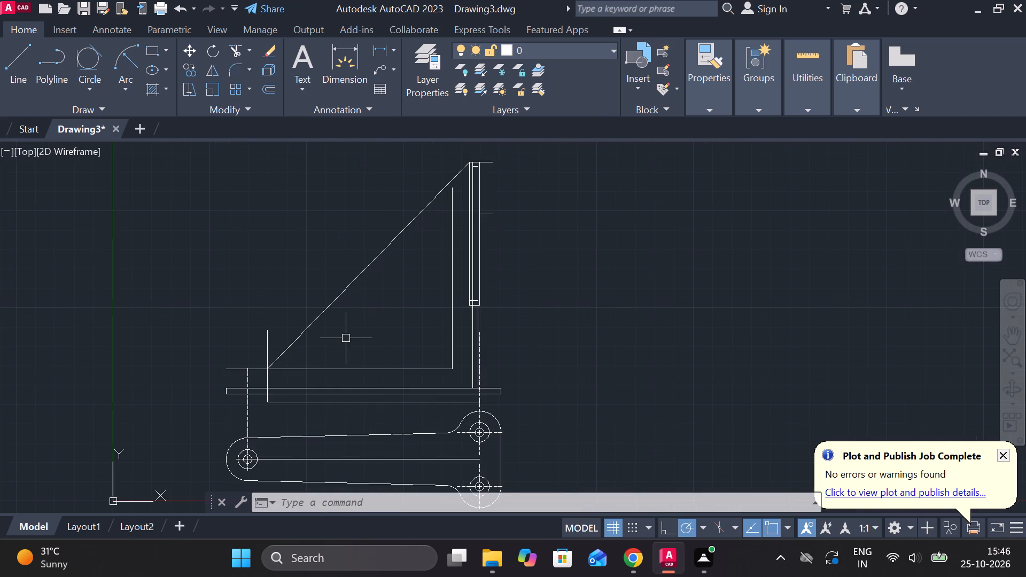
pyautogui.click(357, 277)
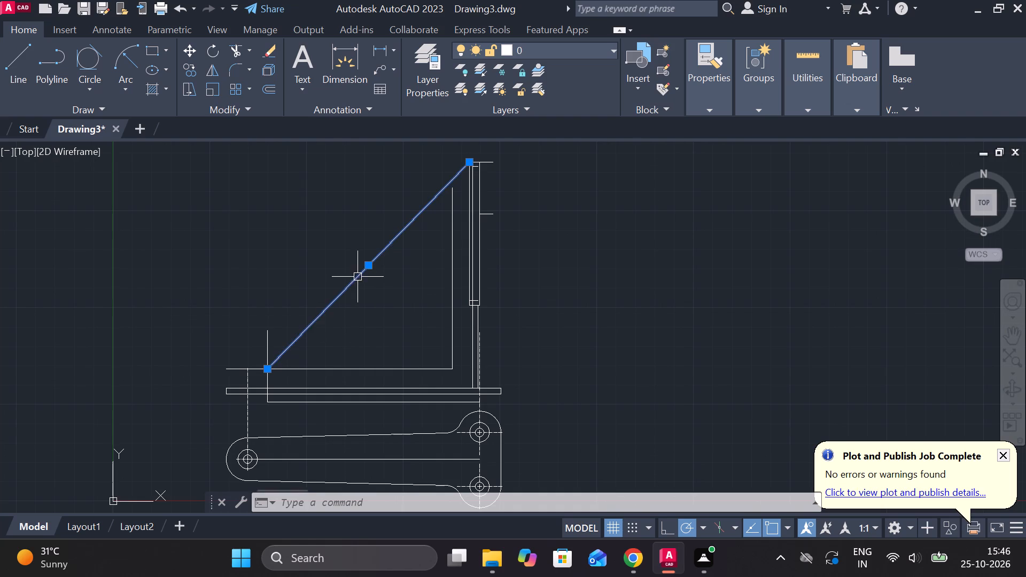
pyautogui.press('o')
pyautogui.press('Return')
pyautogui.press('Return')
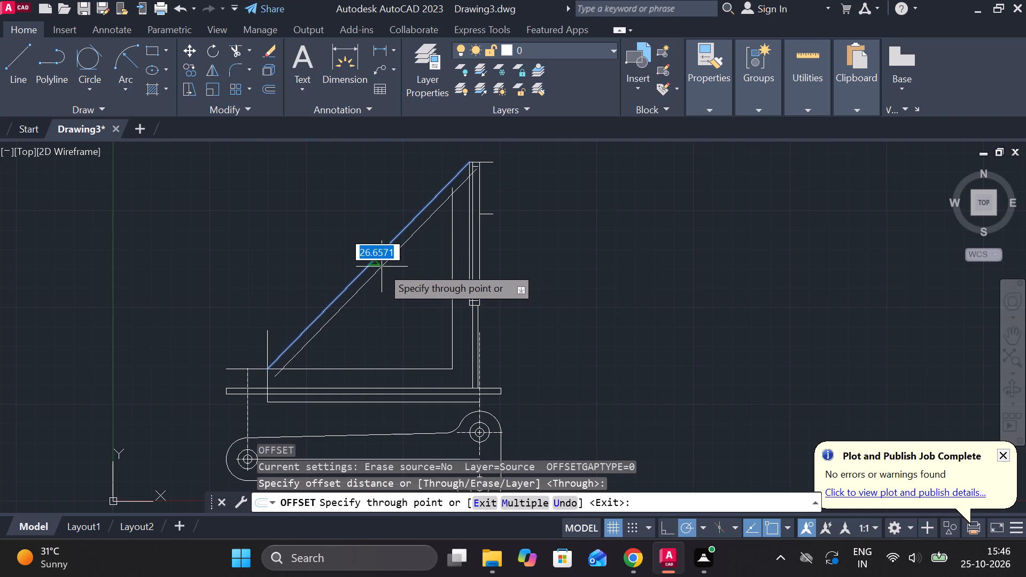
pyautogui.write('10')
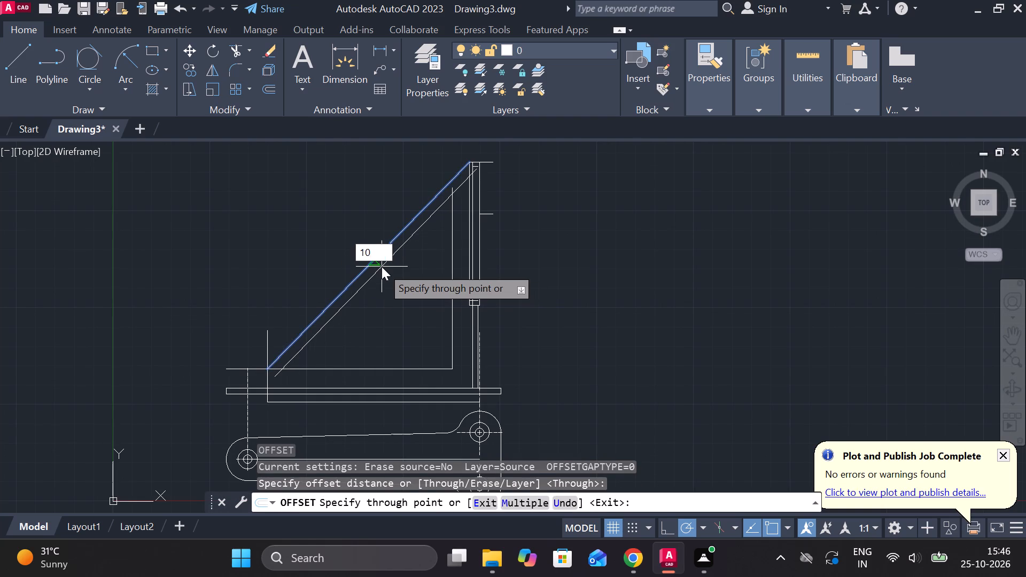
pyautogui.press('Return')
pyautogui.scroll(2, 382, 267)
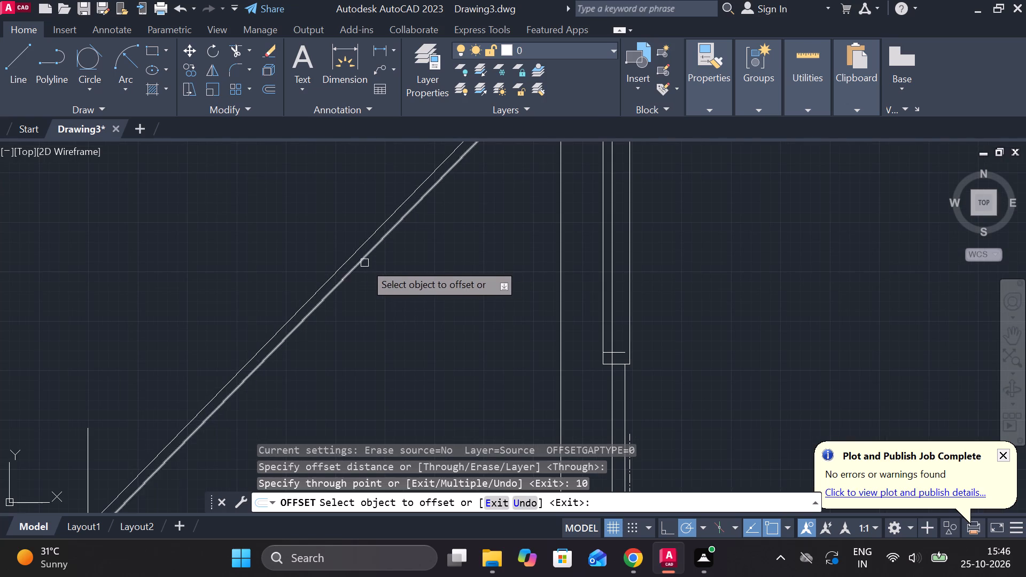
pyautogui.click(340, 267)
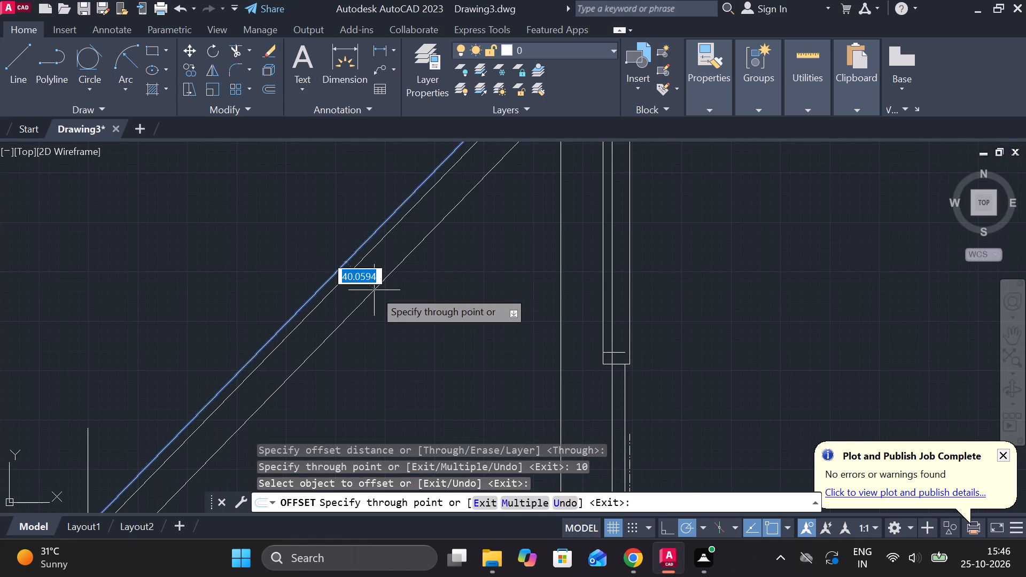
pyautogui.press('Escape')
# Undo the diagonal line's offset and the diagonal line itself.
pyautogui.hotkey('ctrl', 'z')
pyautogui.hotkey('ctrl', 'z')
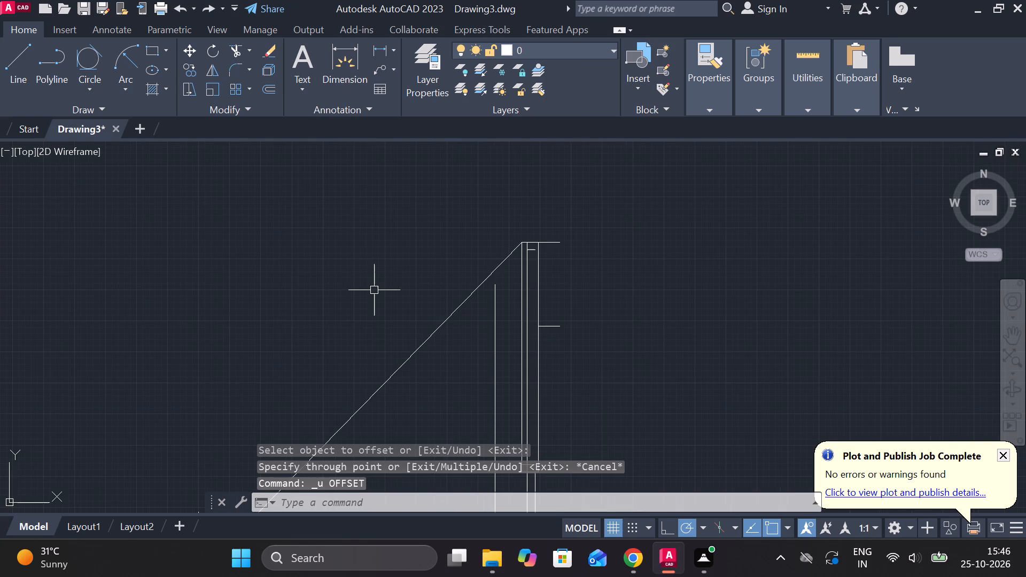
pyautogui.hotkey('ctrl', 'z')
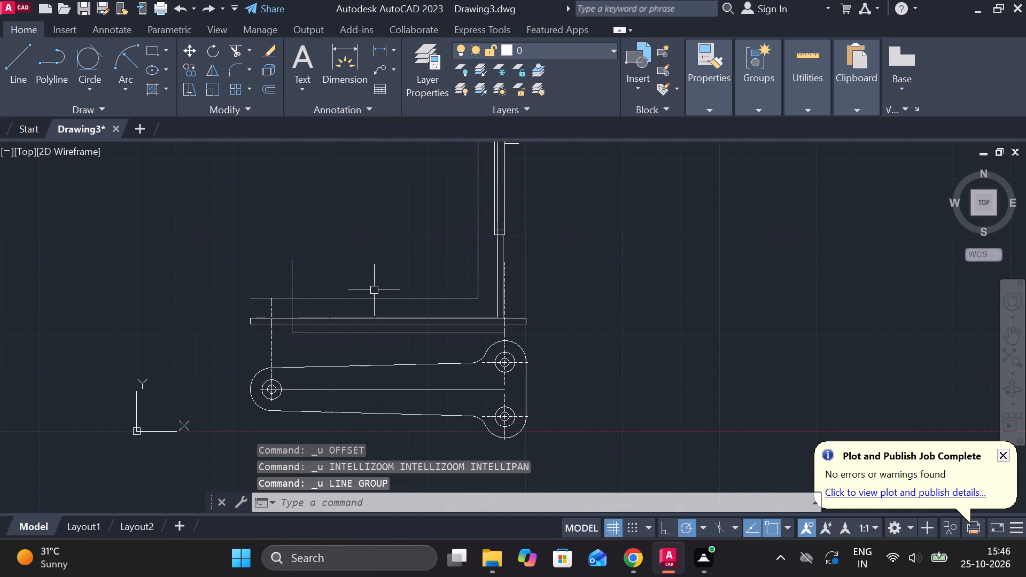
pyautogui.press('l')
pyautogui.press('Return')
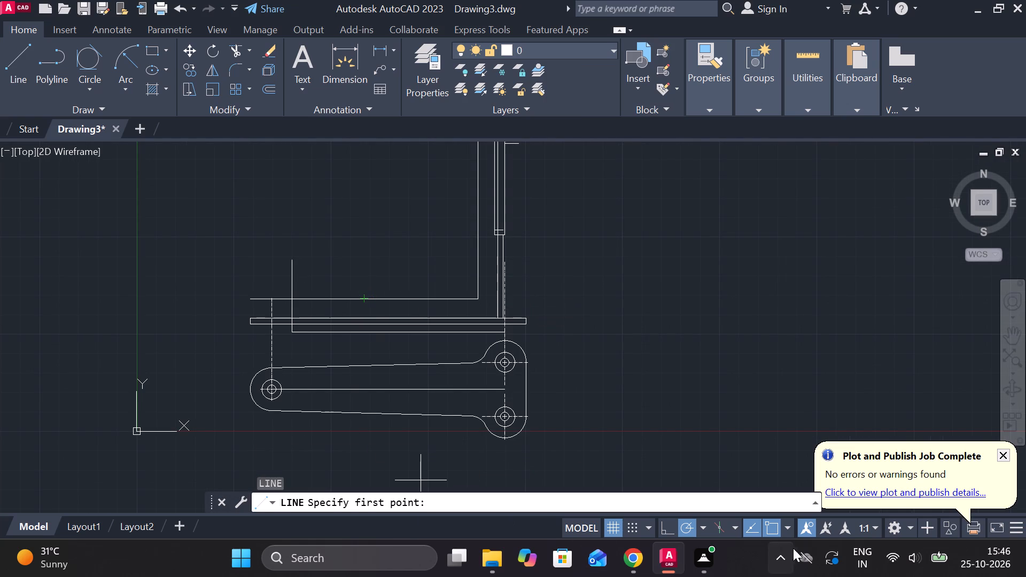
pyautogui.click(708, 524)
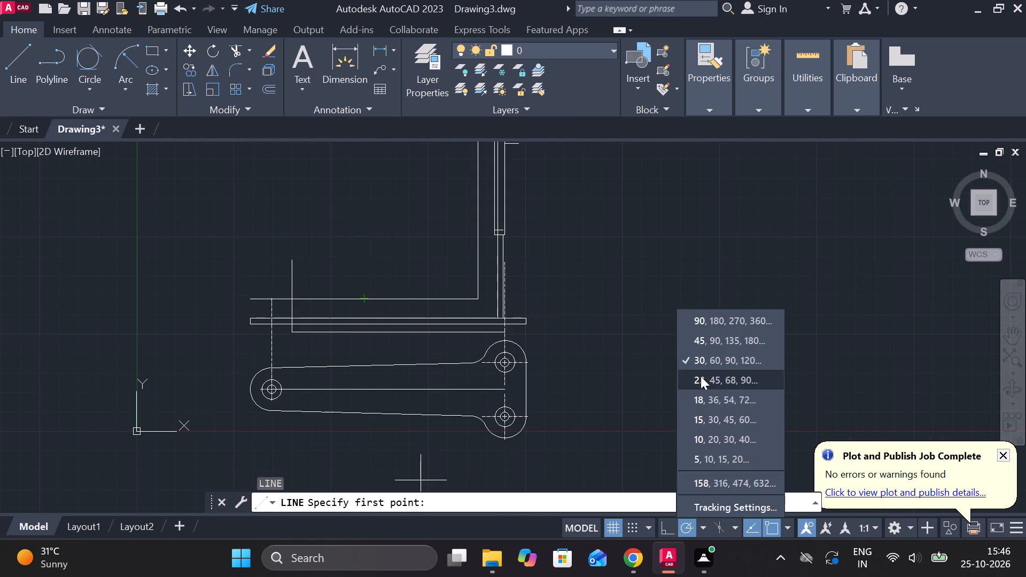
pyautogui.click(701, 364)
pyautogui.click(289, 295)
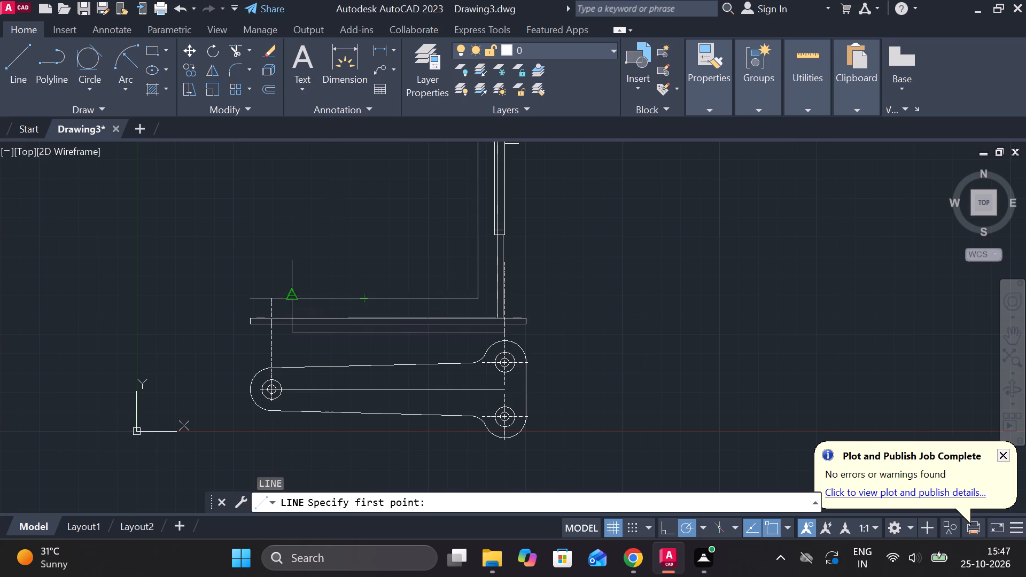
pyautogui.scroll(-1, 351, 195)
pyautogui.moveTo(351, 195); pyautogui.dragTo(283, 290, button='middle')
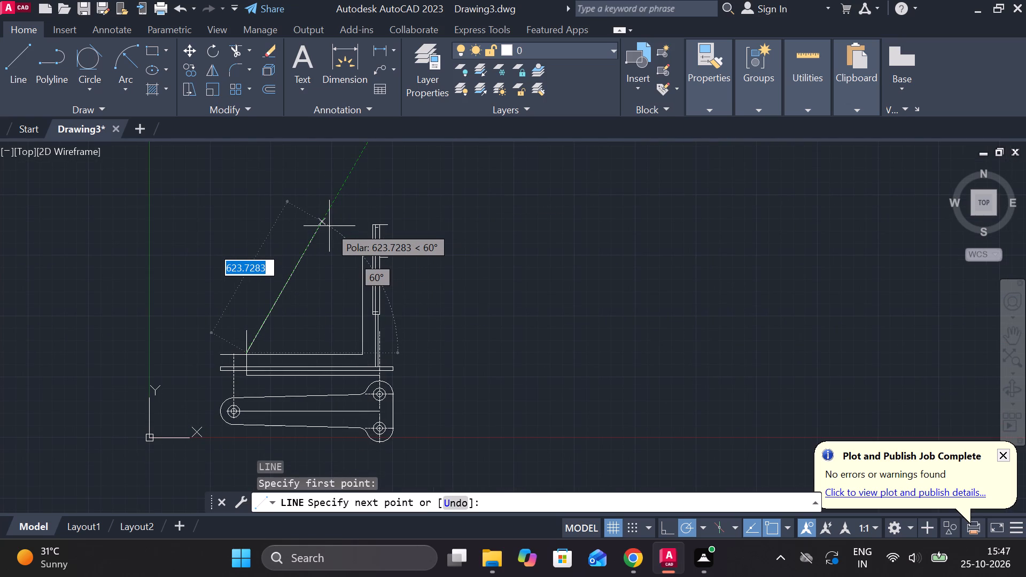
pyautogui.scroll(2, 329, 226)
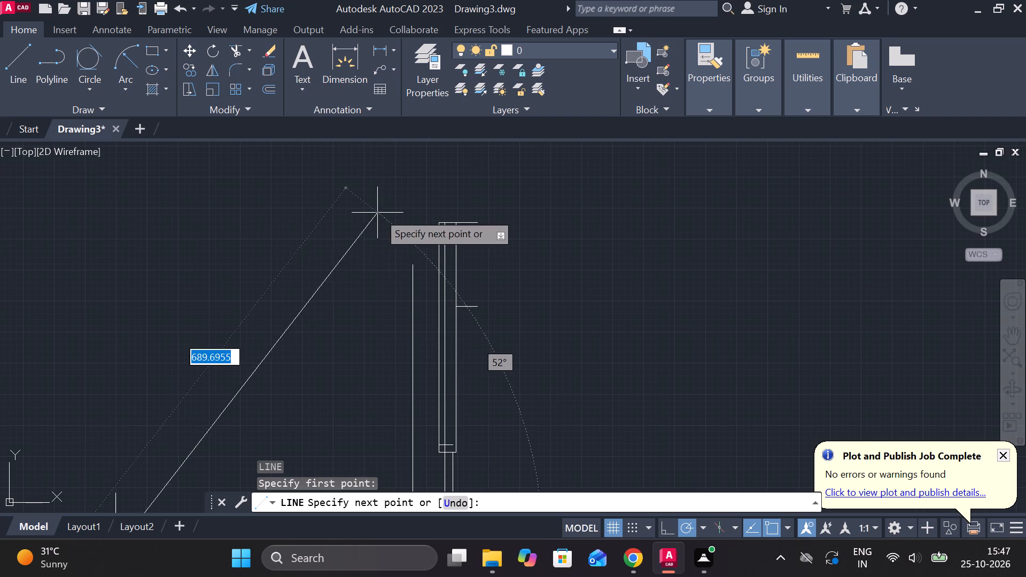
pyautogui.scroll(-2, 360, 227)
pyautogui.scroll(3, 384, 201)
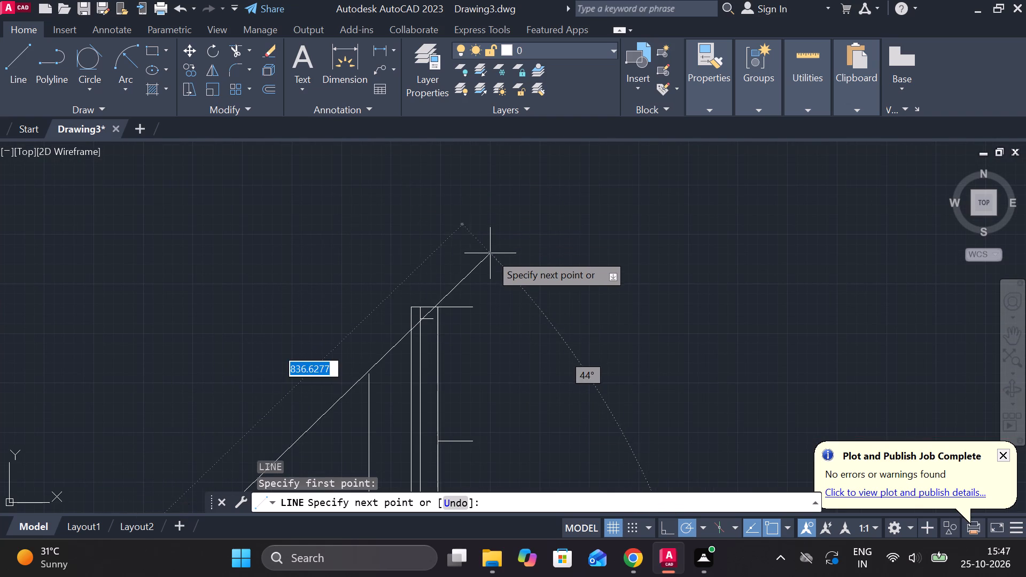
# Set the polar tracking increment to 45 degrees.
pyautogui.click(703, 530)
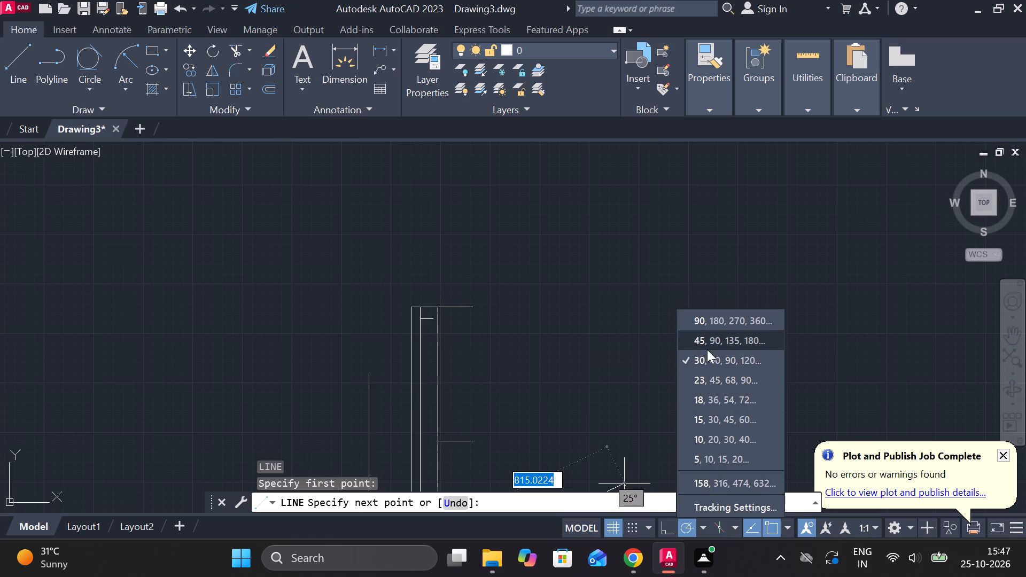
pyautogui.click(707, 349)
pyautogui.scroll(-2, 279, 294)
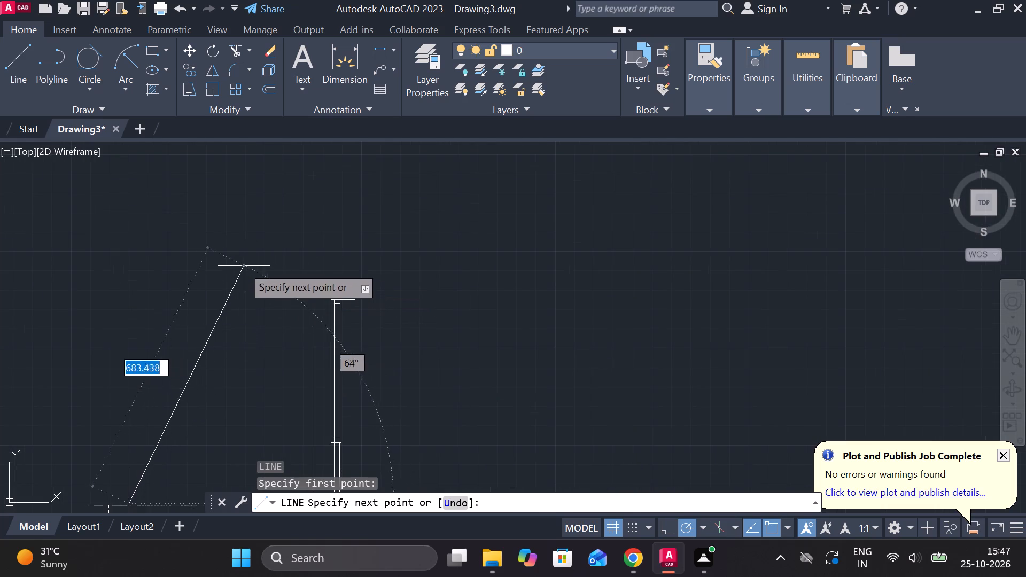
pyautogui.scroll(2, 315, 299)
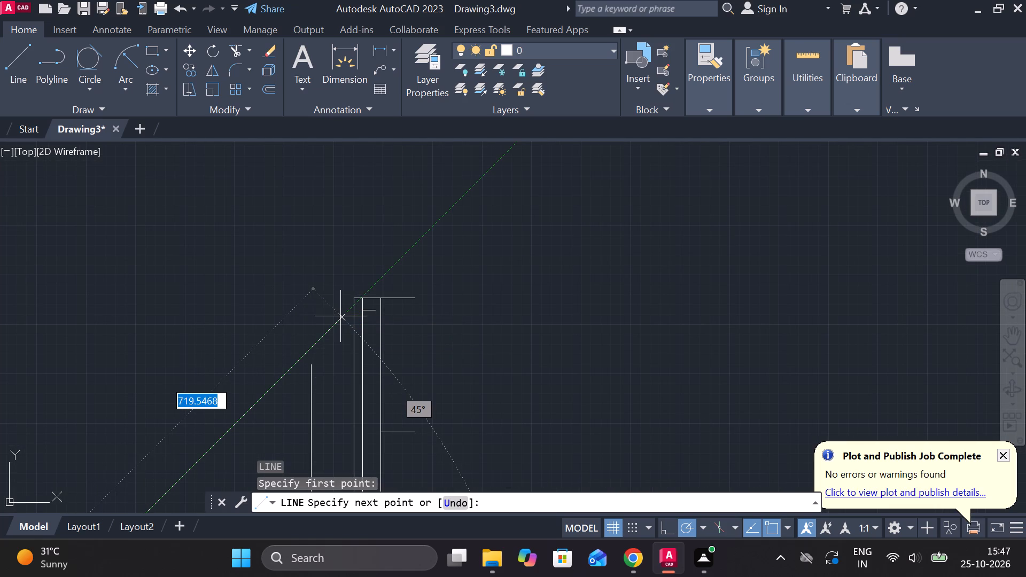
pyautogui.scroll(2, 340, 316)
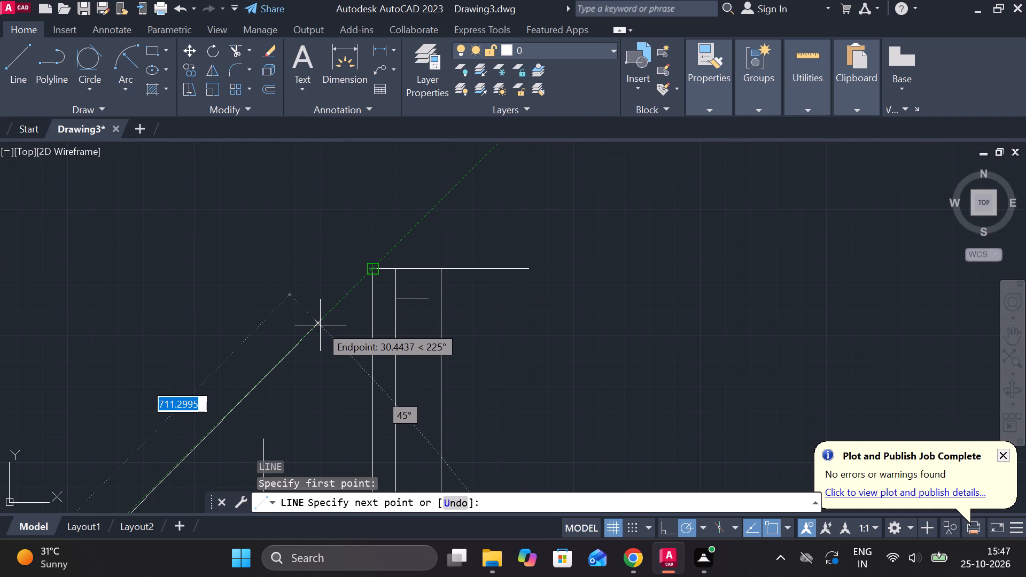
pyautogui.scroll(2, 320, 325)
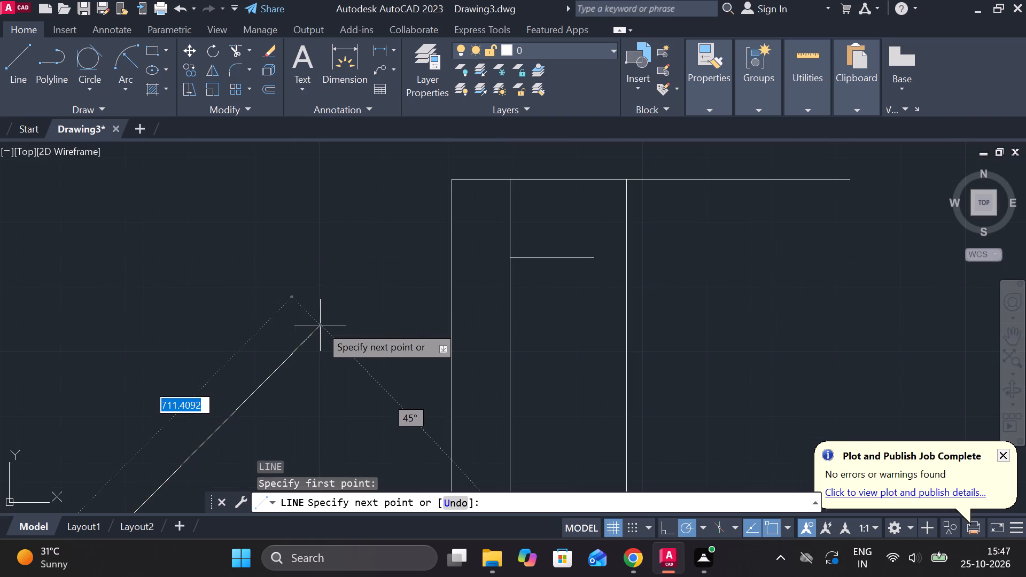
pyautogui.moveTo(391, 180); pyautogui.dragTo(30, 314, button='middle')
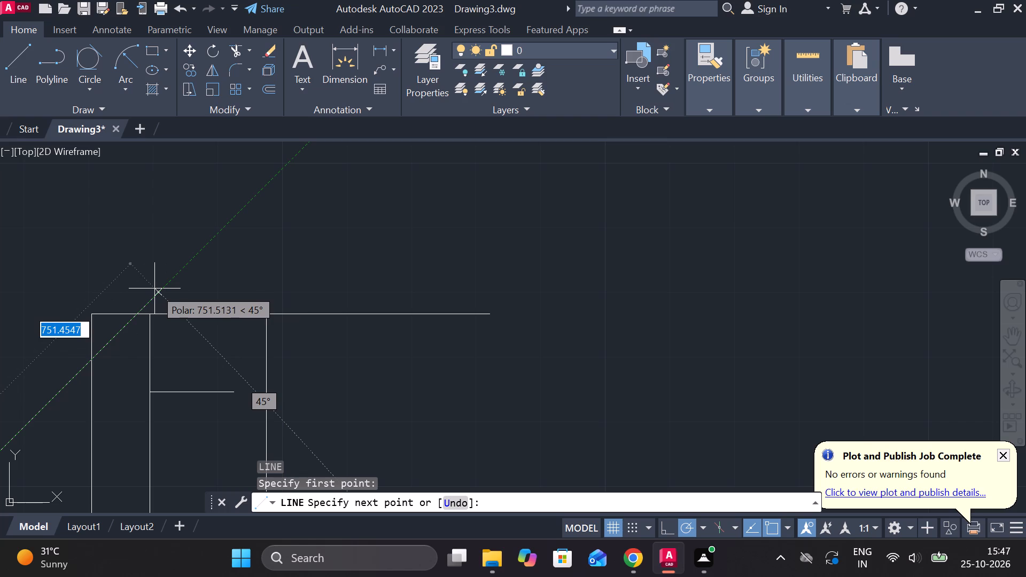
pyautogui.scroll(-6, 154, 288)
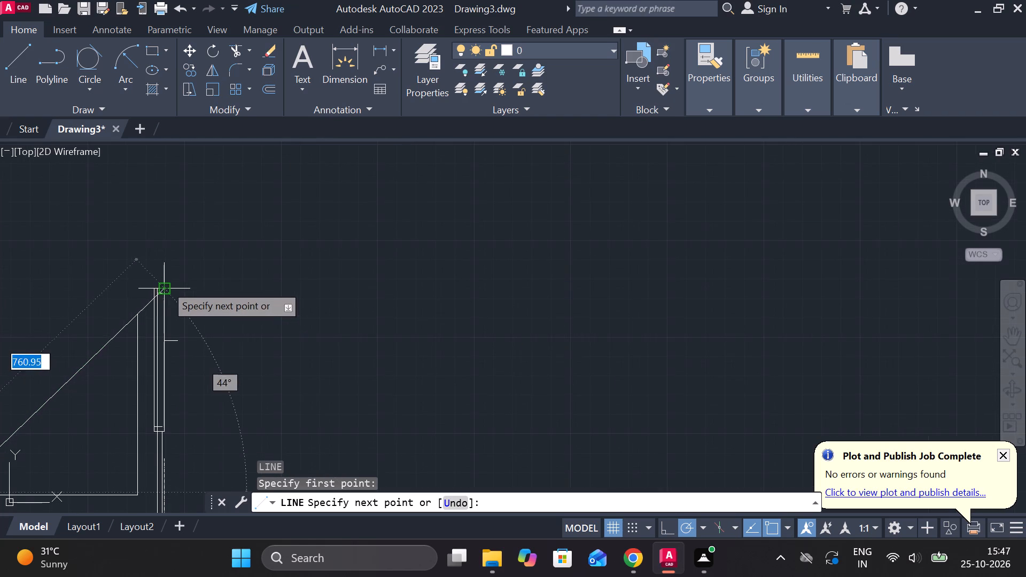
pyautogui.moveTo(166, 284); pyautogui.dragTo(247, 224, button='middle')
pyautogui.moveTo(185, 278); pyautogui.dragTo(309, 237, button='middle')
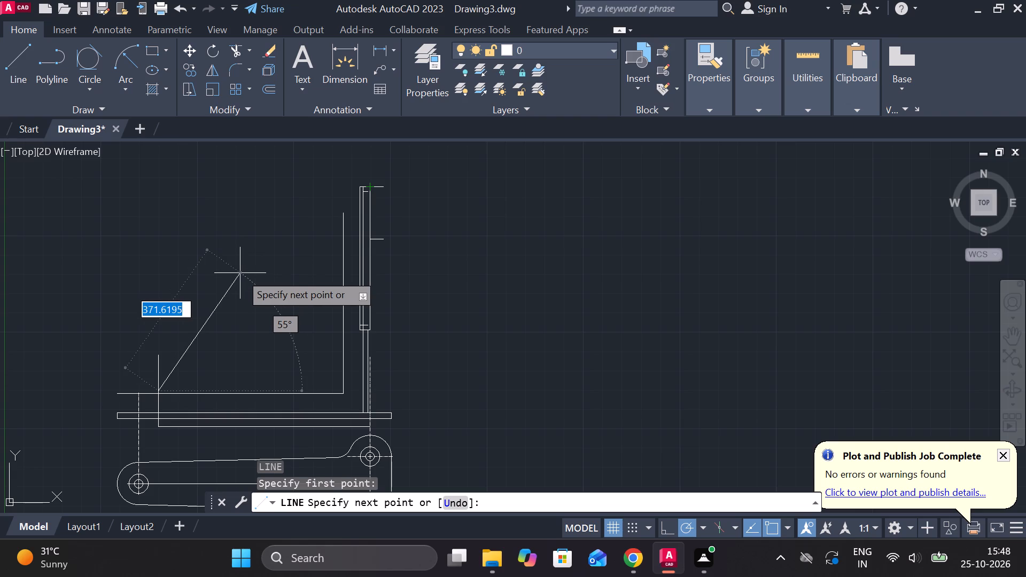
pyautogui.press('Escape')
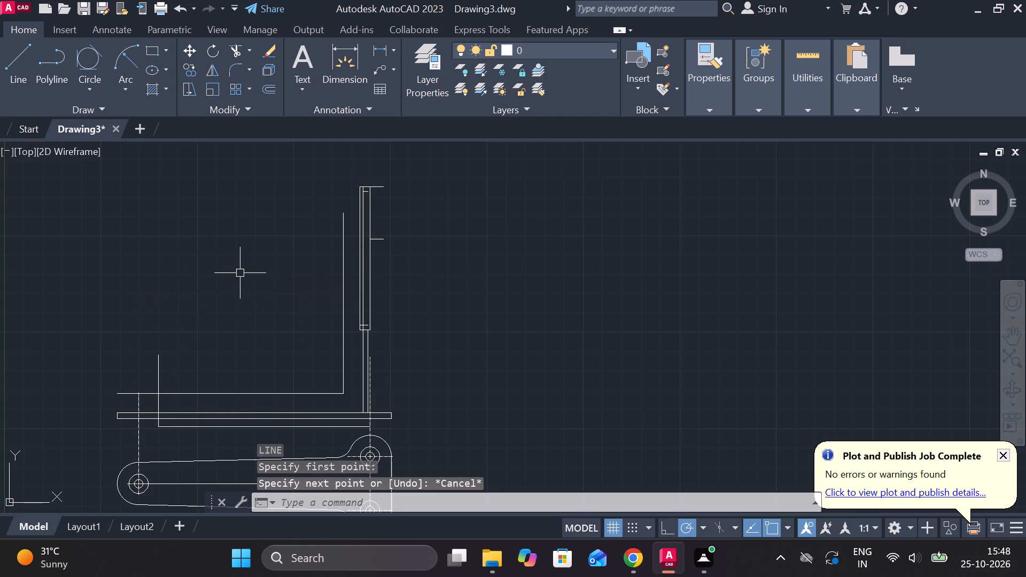
# Draw a 45-degree line from the upper end of the left hole's dashed centre line to above the upright's top edge level.
pyautogui.press('l')
pyautogui.press('Return')
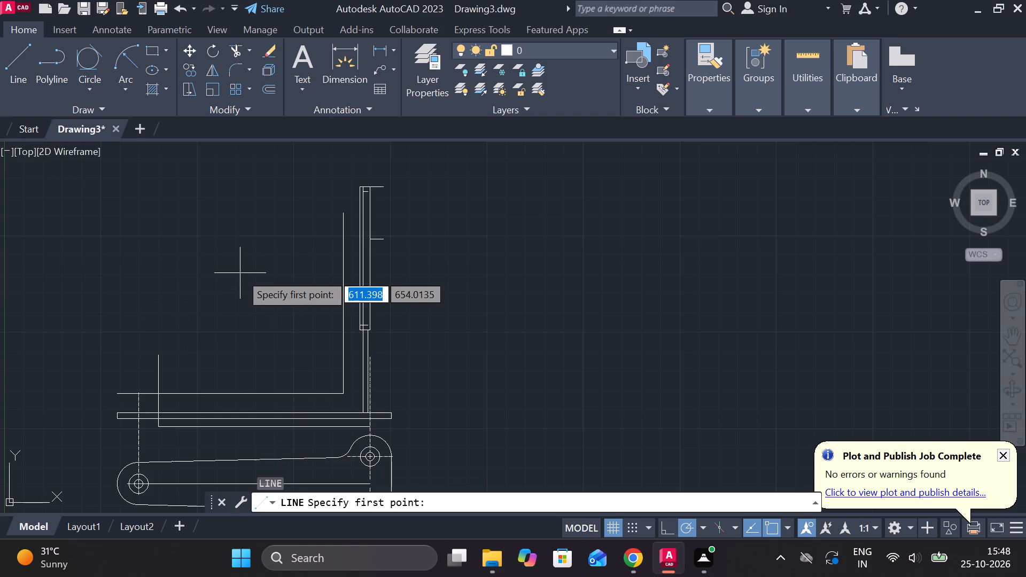
pyautogui.click(147, 389)
pyautogui.moveTo(287, 203); pyautogui.dragTo(251, 213, button='middle')
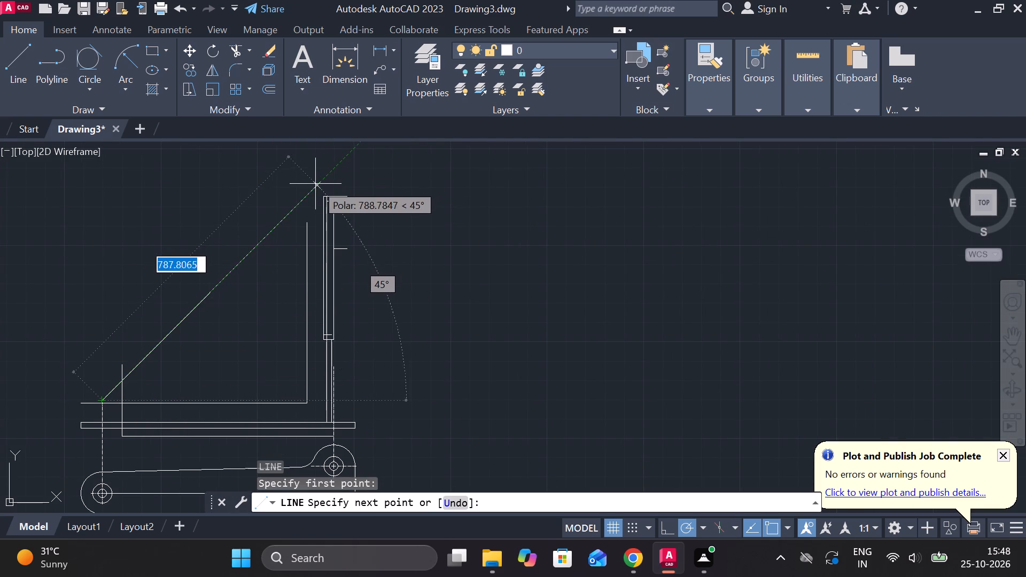
pyautogui.scroll(3, 305, 204)
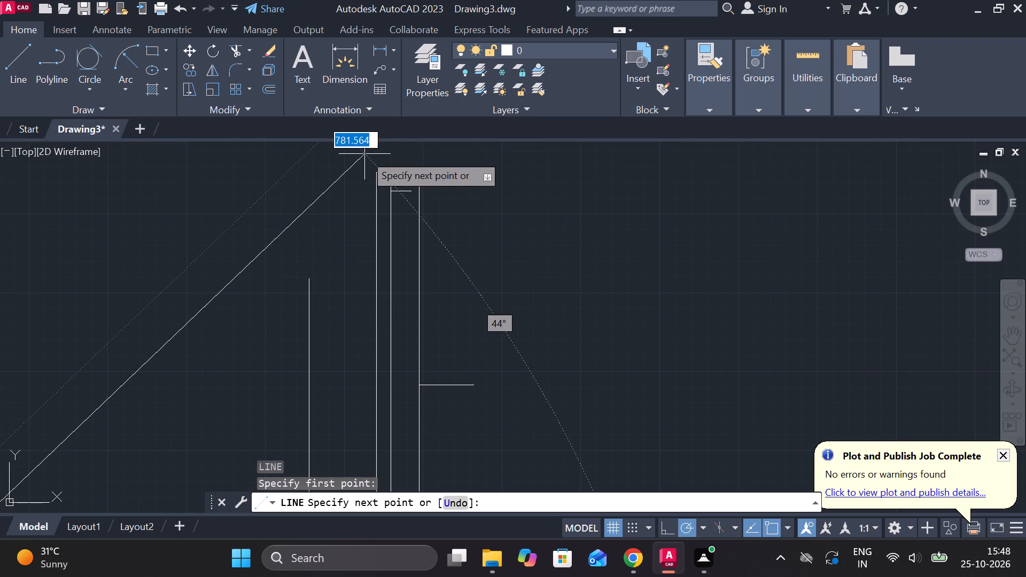
pyautogui.moveTo(318, 194); pyautogui.dragTo(294, 209, button='middle')
pyautogui.click(321, 152)
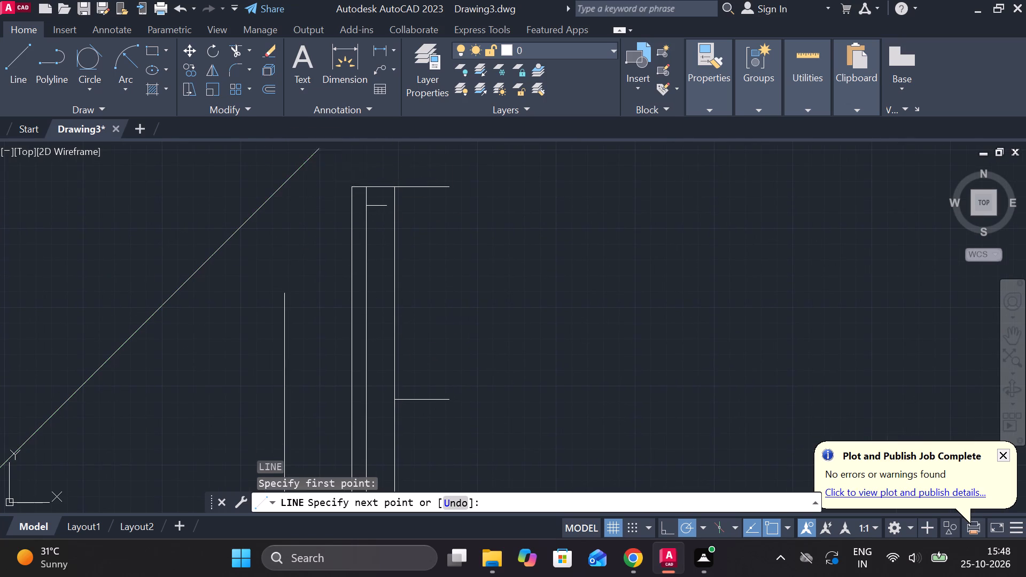
pyautogui.press('Escape')
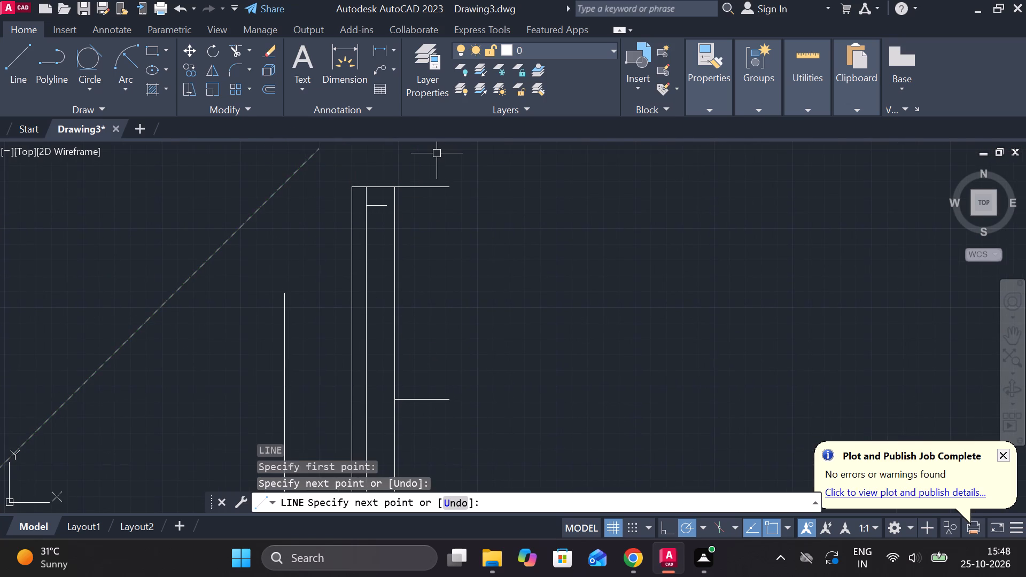
# Lengthen the short top-left edge of the tall upper rectangle about 73 units leftward, past the diagonal line.
pyautogui.click(426, 190)
pyautogui.click(370, 183)
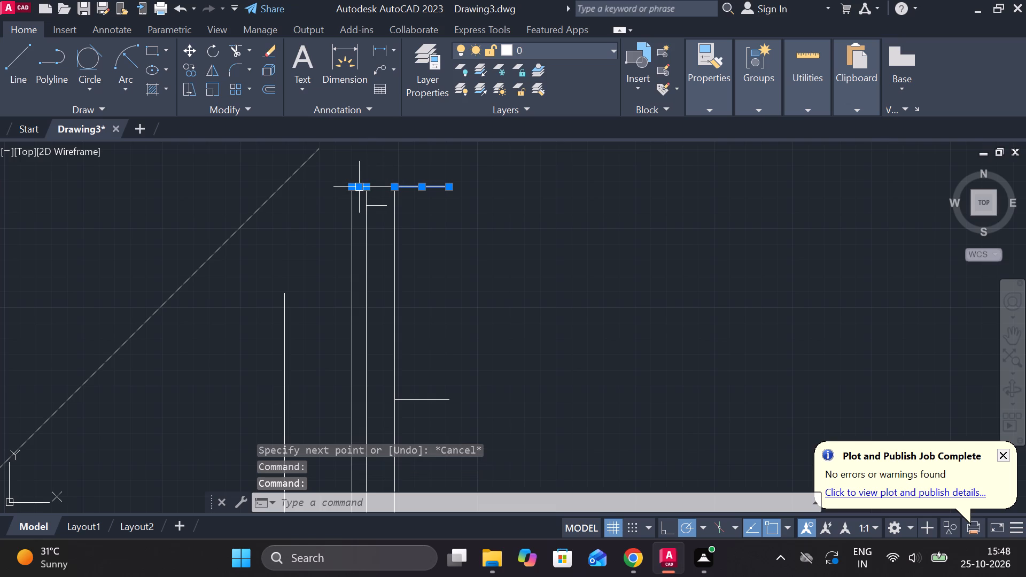
pyautogui.click(387, 228)
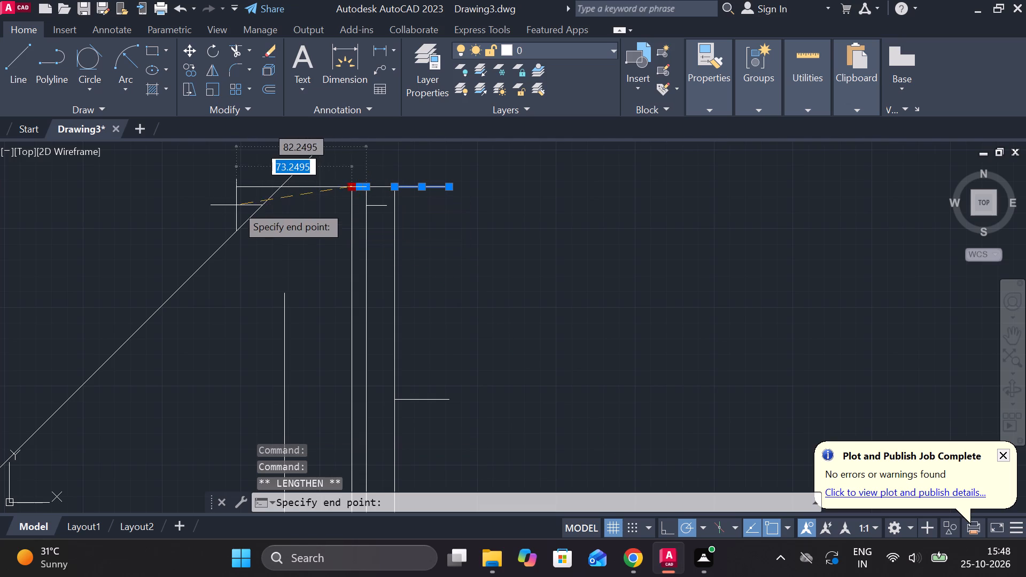
pyautogui.click(236, 205)
# Trim the diagonal line's overshoot above the extended top edge.
pyautogui.write('TR')
pyautogui.press('space')
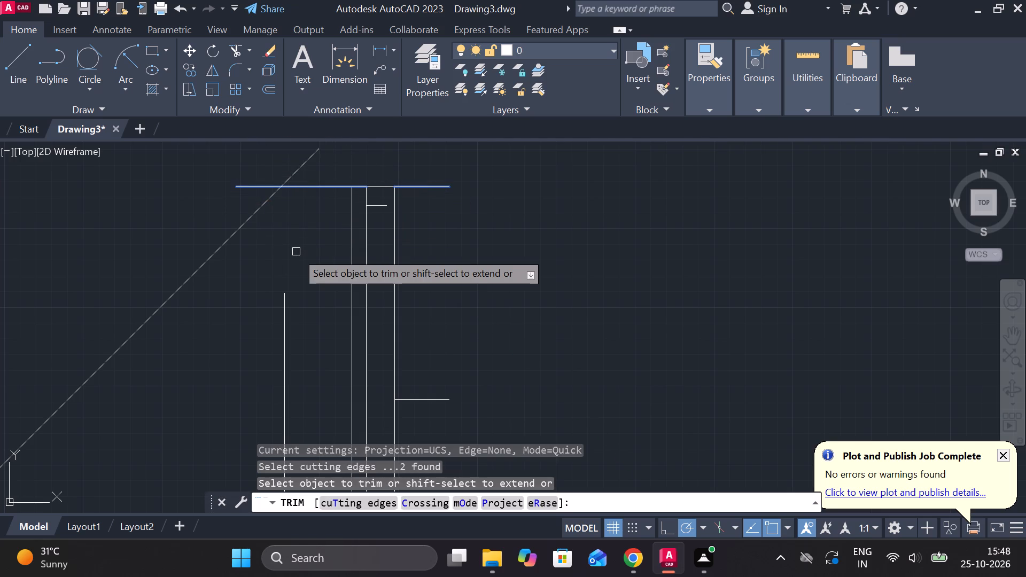
pyautogui.click(270, 186)
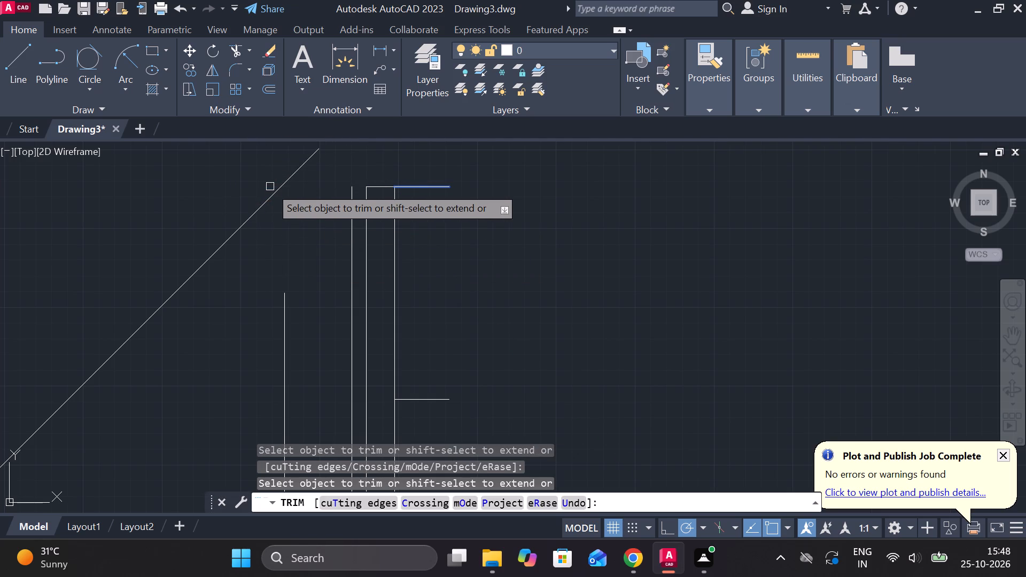
pyautogui.hotkey('ctrl', 'z')
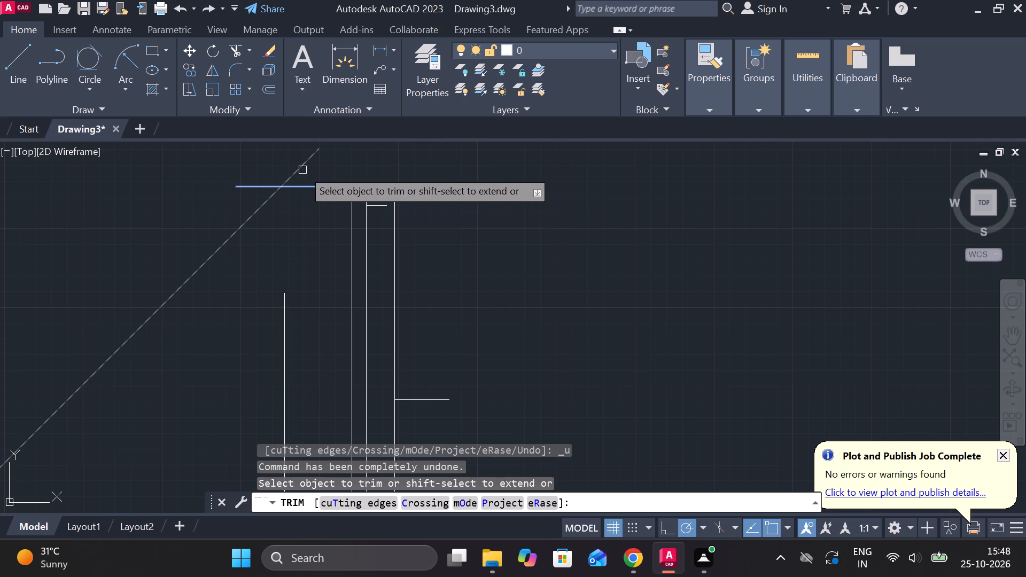
pyautogui.click(302, 169)
pyautogui.click(250, 183)
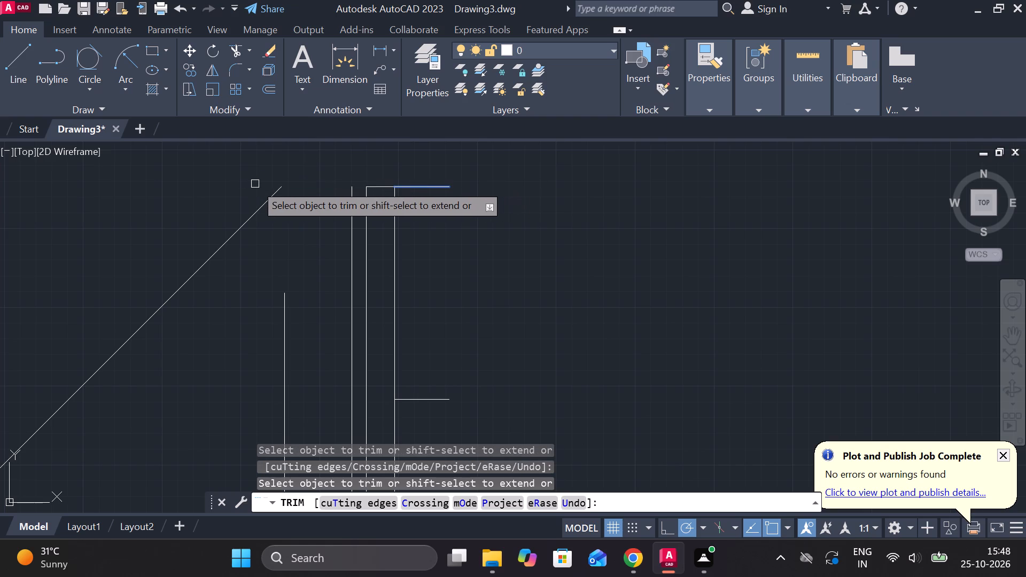
pyautogui.hotkey('ctrl', 'z')
pyautogui.press('Escape')
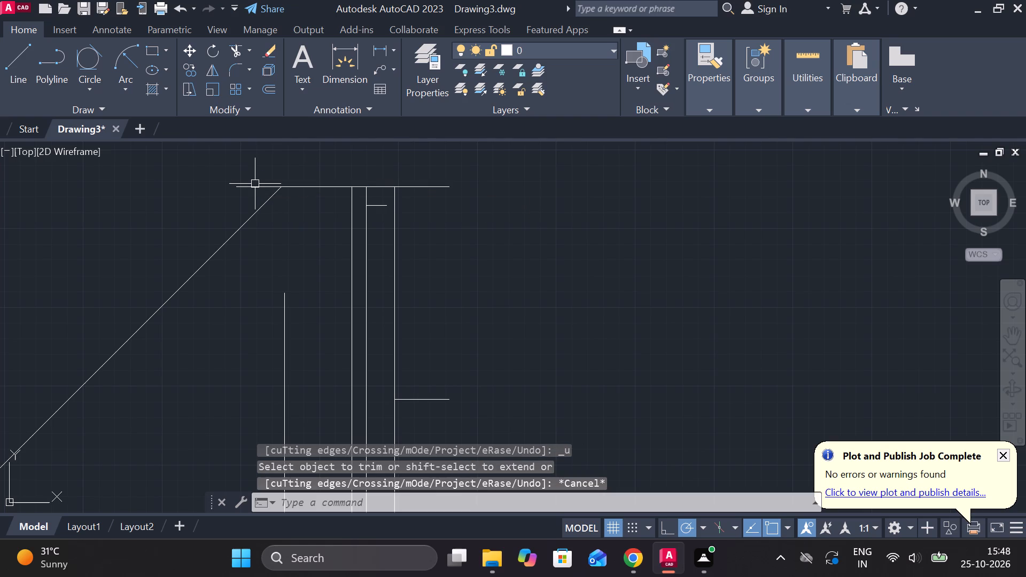
# Trim the top edge's excess left of the diagonal line and its overhang beyond the upper rectangle's right side.
pyautogui.scroll(5, 267, 183)
pyautogui.scroll(-2, 313, 233)
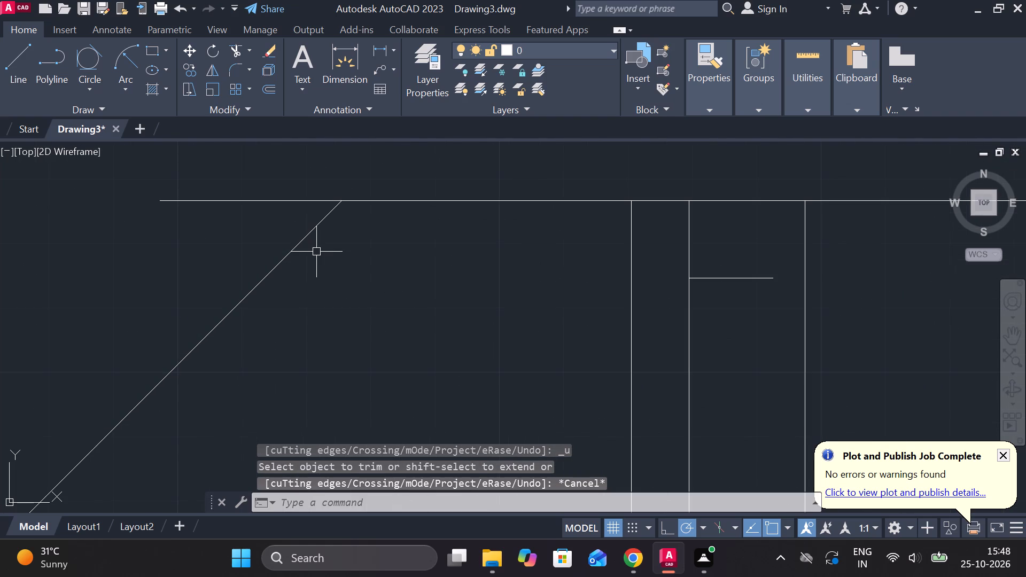
pyautogui.write('TR')
pyautogui.press('space')
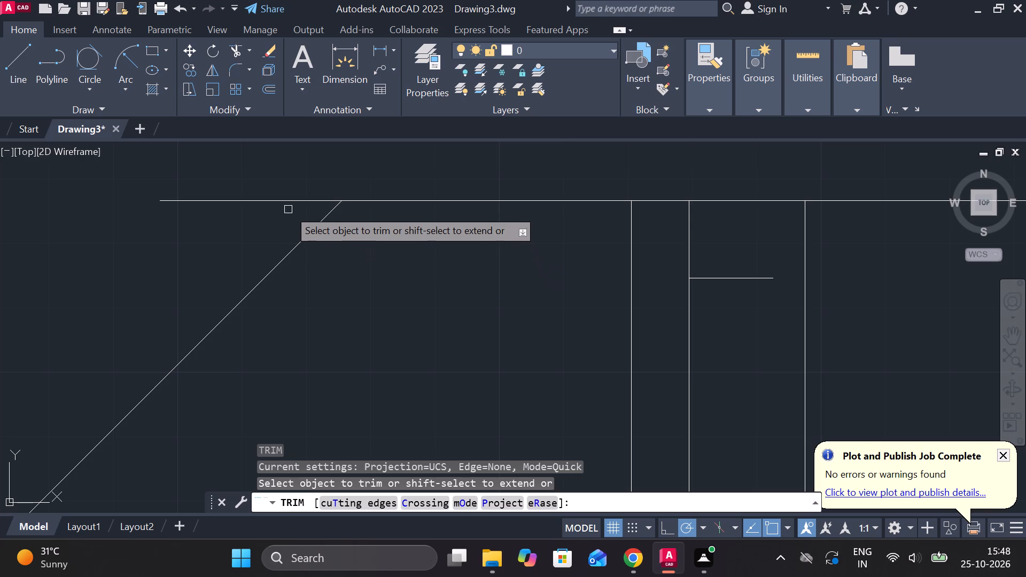
pyautogui.click(273, 200)
pyautogui.scroll(-2, 368, 266)
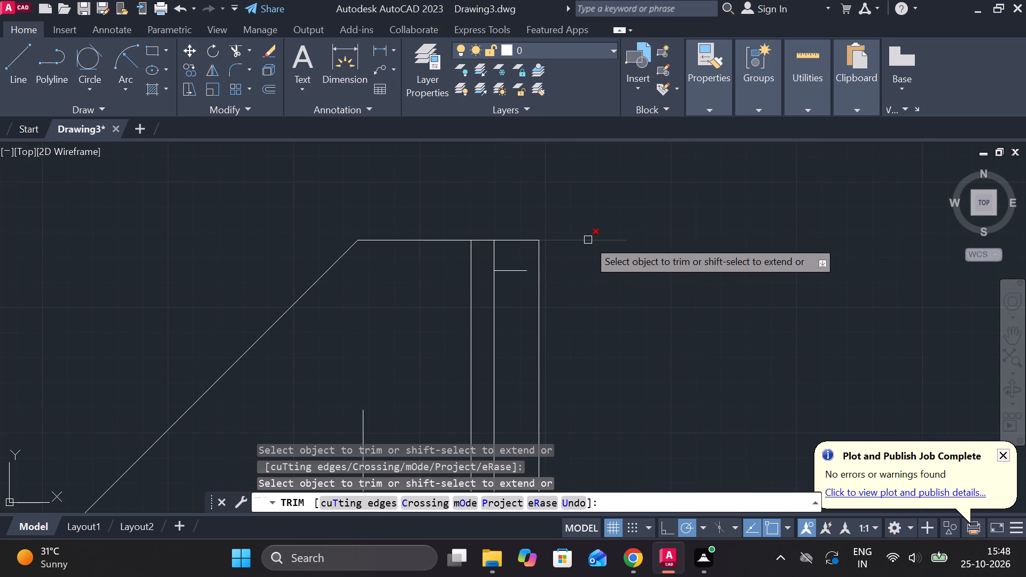
pyautogui.click(588, 240)
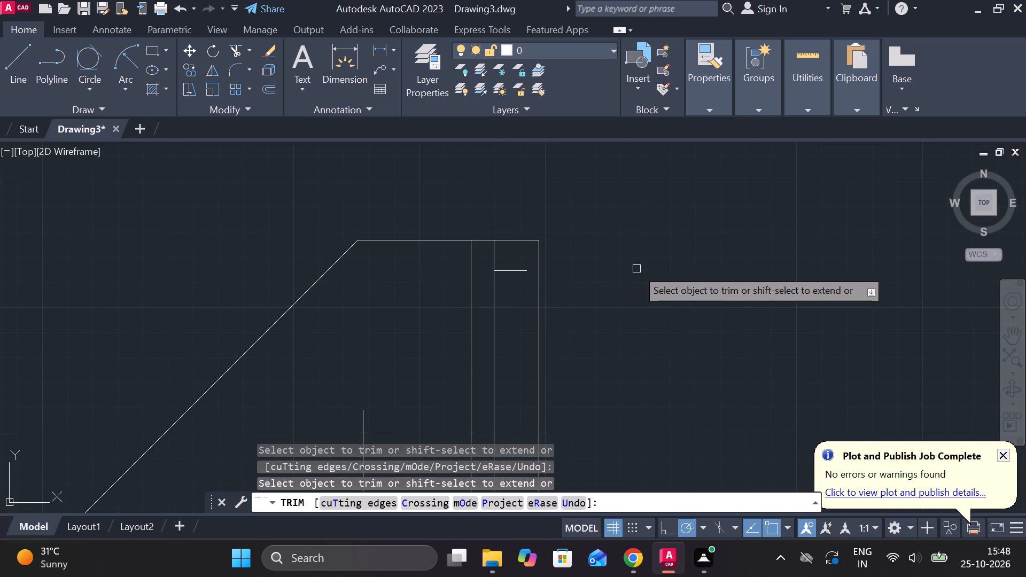
pyautogui.press('Escape')
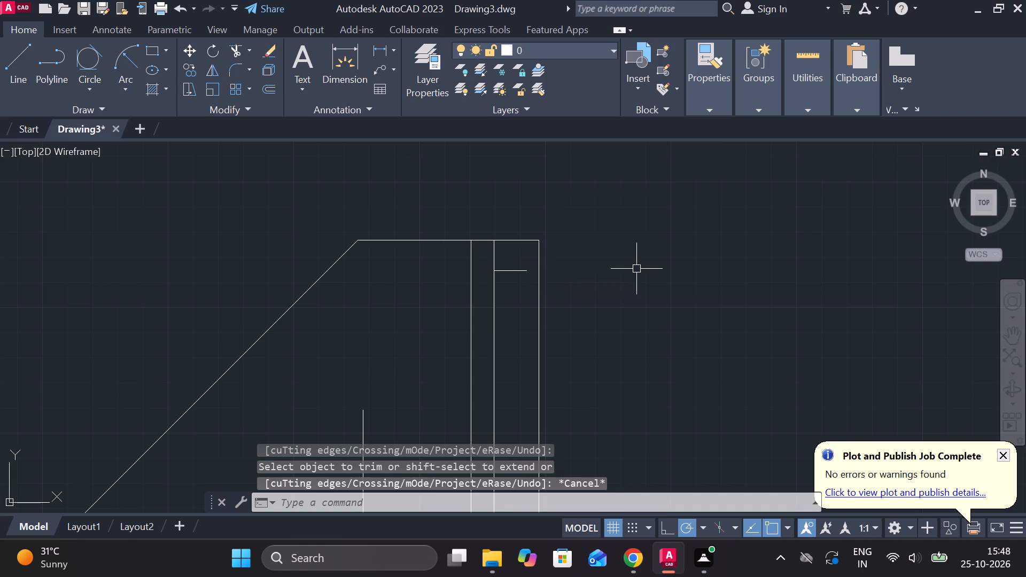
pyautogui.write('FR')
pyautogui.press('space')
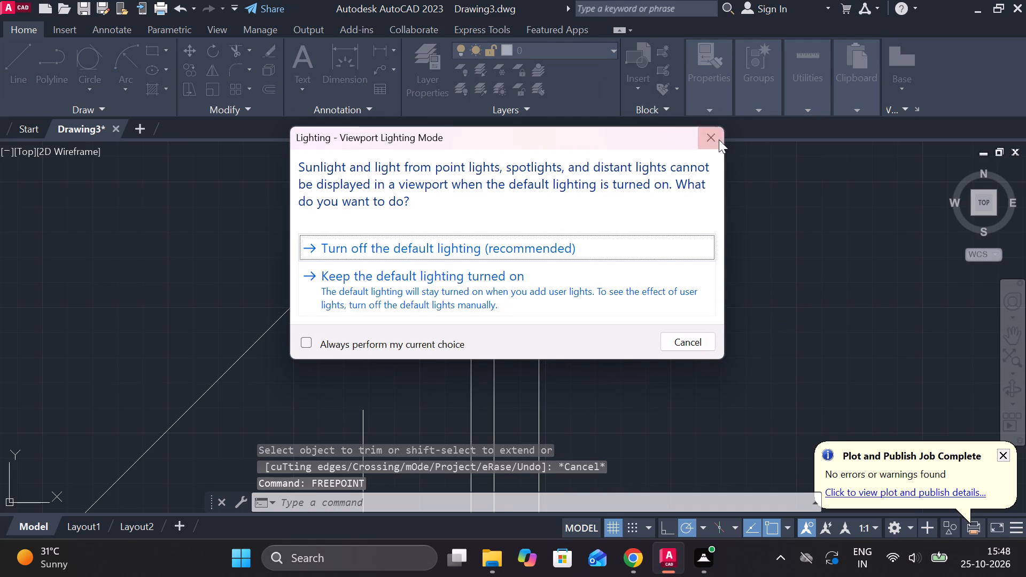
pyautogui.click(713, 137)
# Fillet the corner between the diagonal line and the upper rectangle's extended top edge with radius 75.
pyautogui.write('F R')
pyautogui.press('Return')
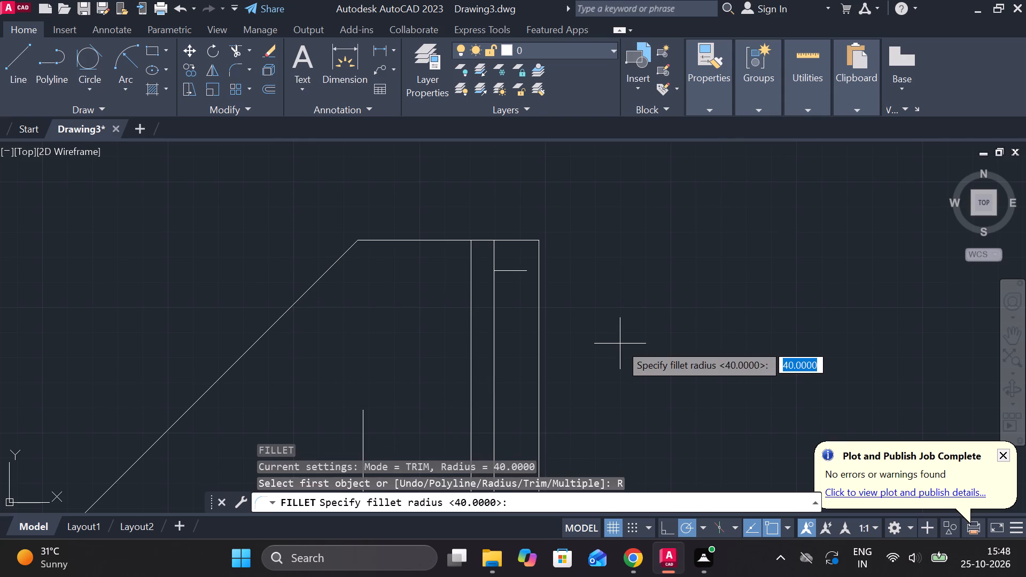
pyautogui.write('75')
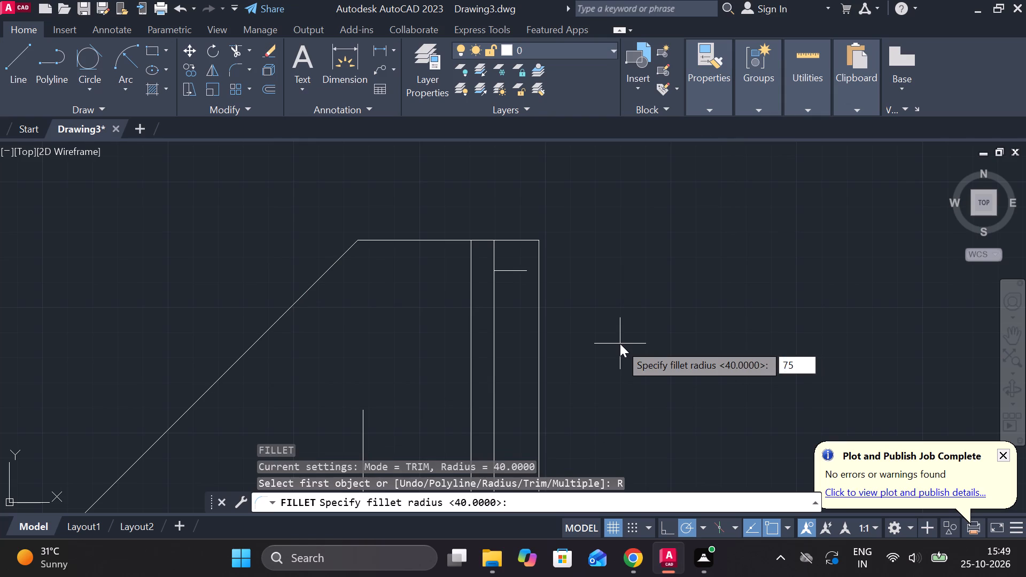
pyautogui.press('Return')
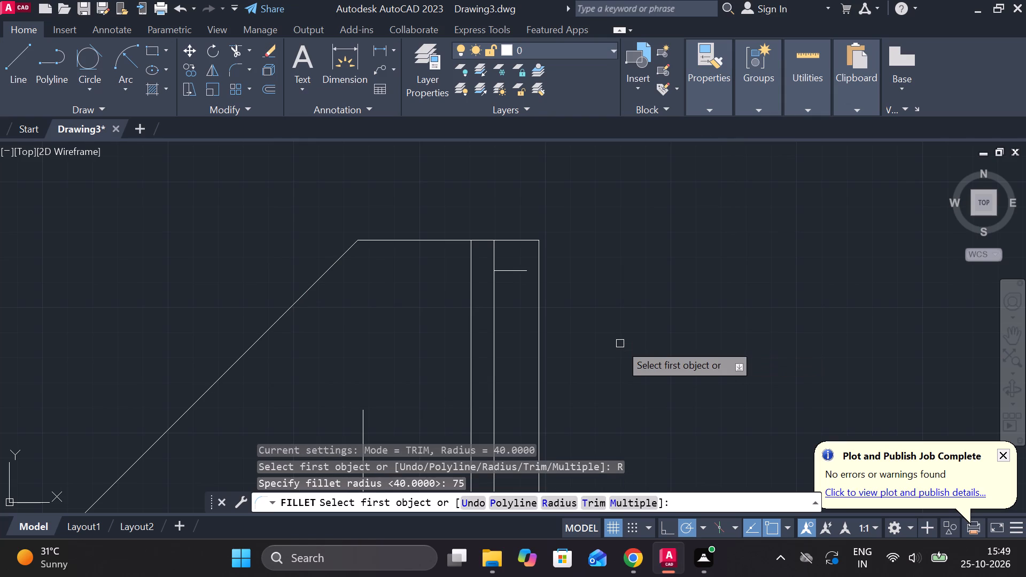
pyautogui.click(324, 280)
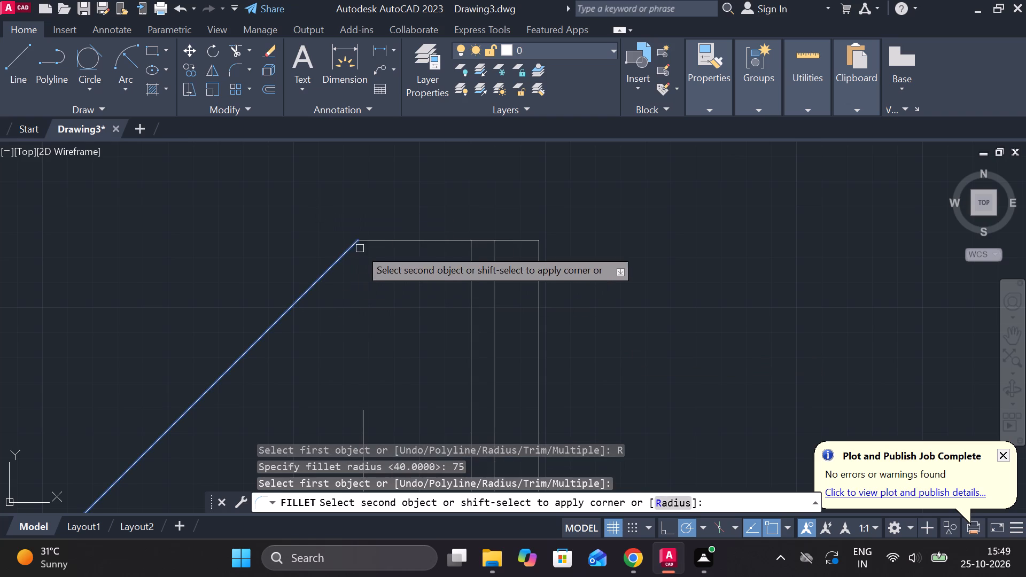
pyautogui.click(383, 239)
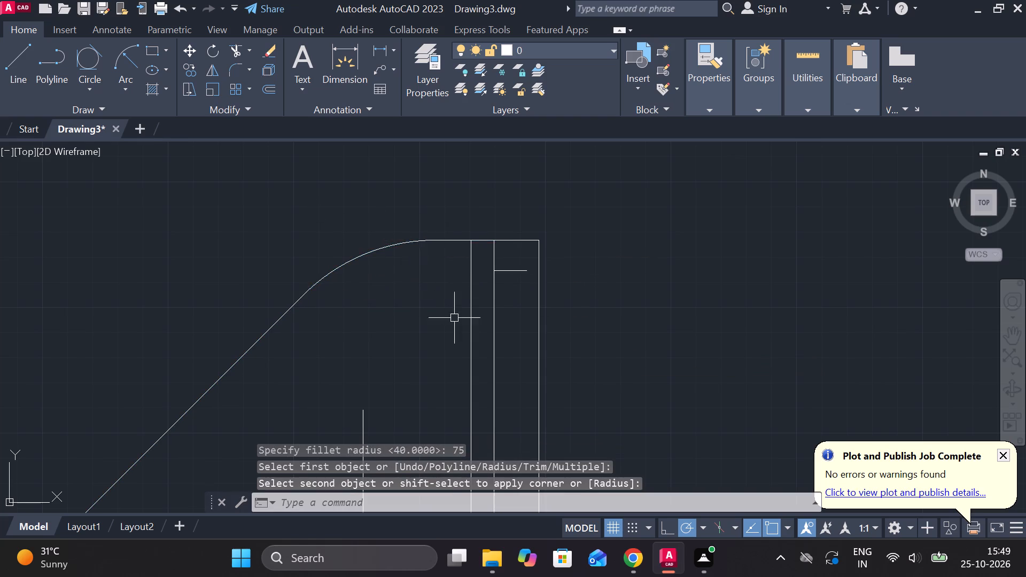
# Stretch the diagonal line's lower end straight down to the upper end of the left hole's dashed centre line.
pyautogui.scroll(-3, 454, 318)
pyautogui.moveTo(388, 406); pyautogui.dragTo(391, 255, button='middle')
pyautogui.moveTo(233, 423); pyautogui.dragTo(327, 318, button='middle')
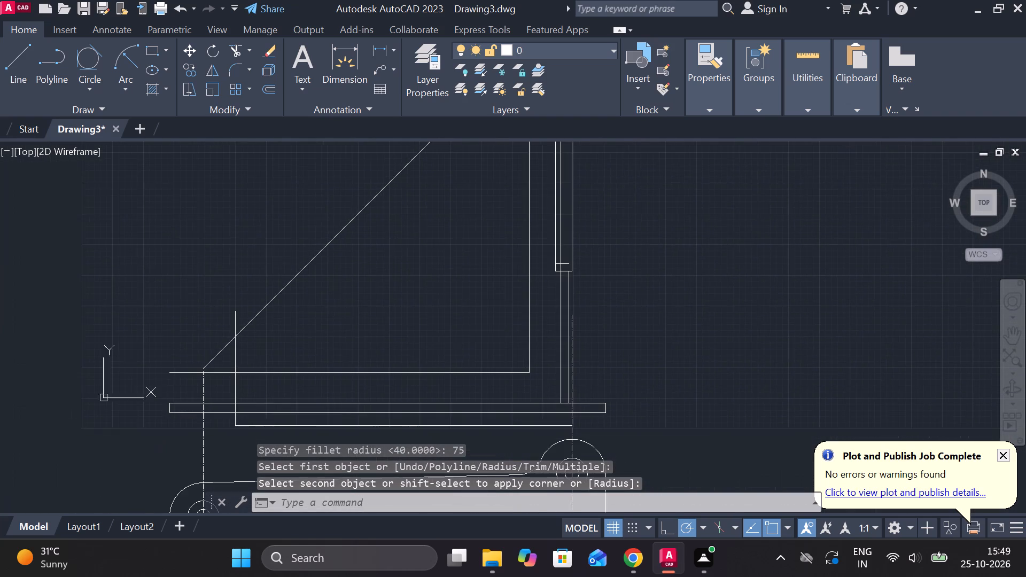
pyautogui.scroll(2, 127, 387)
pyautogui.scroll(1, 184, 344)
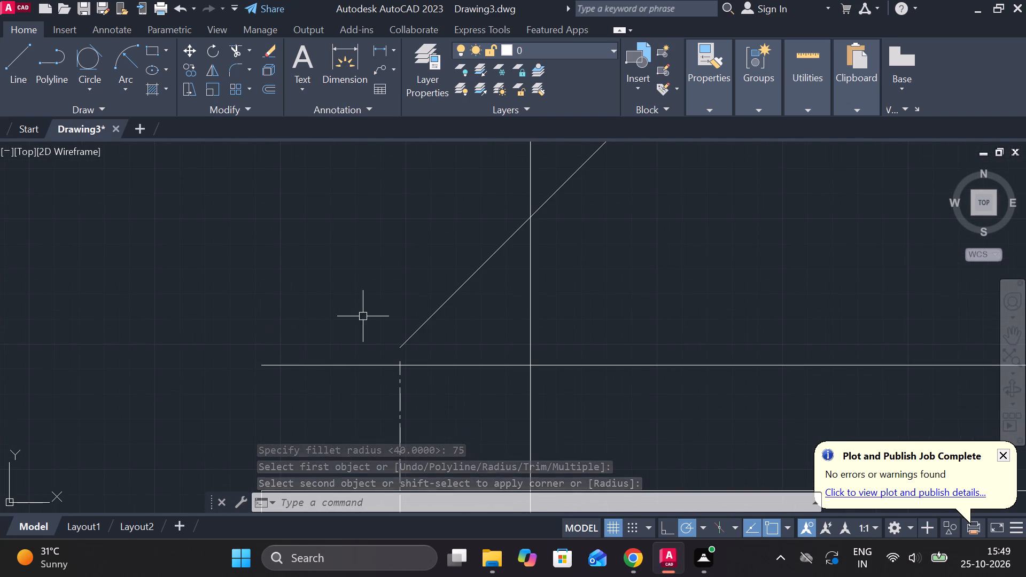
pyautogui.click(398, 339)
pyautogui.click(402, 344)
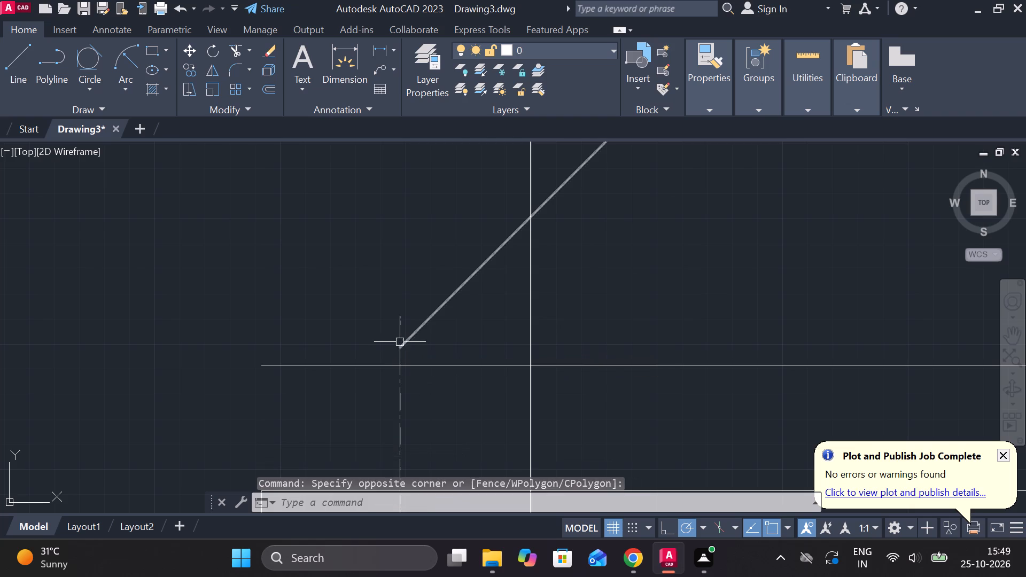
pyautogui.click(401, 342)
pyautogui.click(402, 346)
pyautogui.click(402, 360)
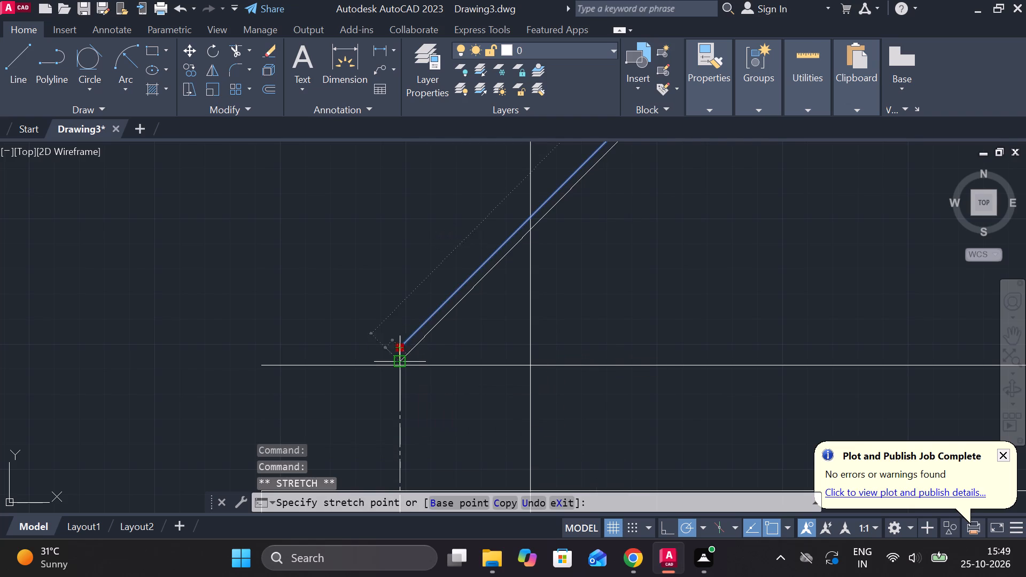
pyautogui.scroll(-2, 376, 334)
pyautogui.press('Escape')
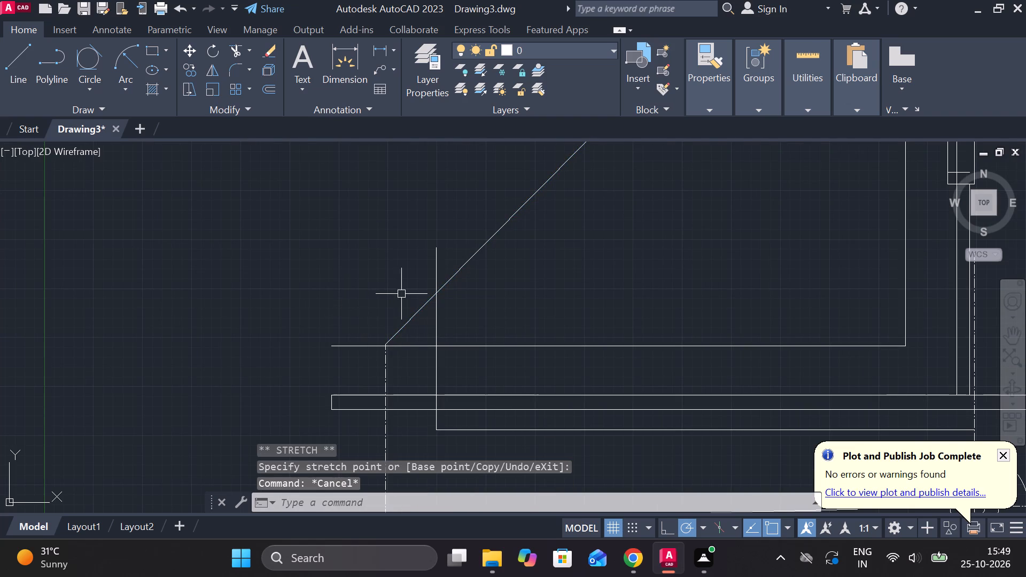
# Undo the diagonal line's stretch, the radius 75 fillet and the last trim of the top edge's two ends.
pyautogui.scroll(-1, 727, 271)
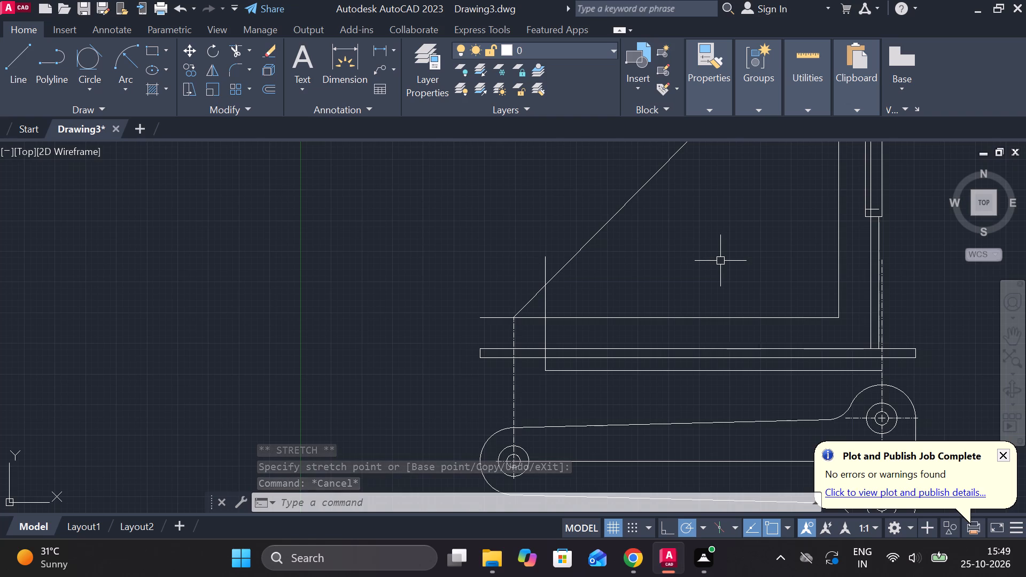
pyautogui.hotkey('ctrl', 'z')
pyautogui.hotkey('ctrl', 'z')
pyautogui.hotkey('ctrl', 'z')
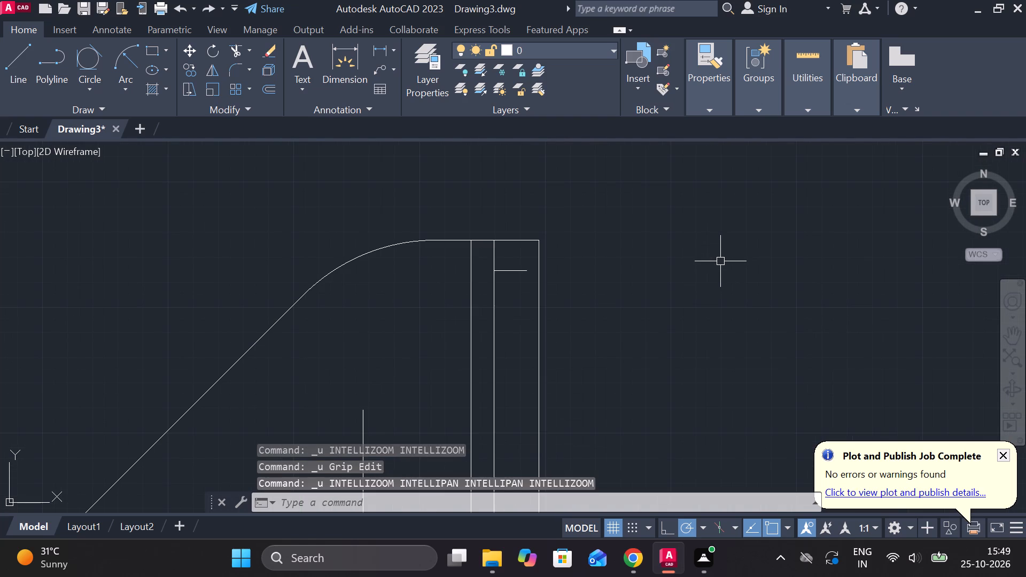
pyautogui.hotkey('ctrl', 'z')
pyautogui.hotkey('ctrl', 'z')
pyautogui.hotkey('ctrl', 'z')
# Erase the diagonal line whose lower end sits above the long horizontal line.
pyautogui.scroll(-2, 271, 348)
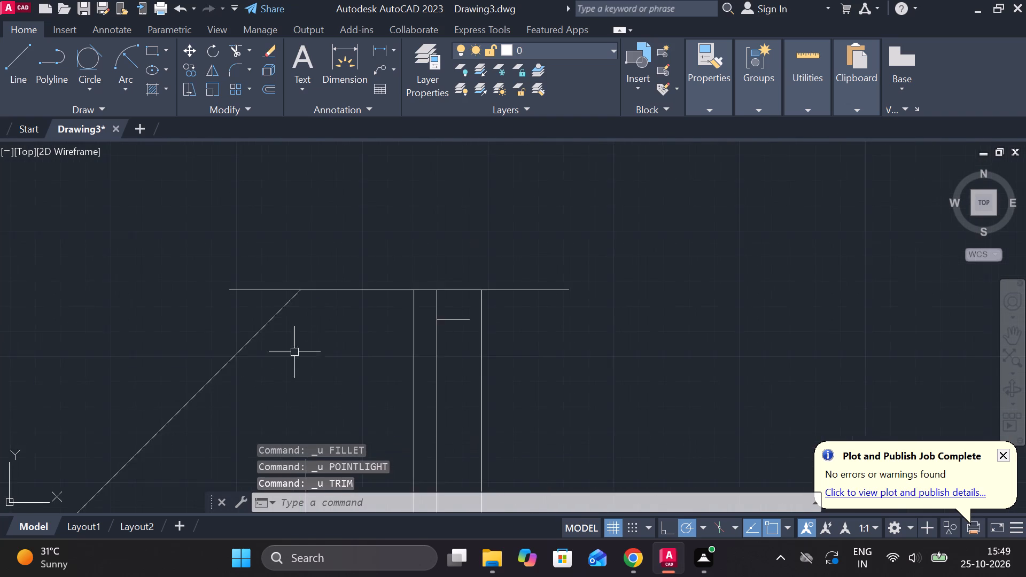
pyautogui.scroll(-1, 250, 362)
pyautogui.moveTo(250, 363); pyautogui.dragTo(510, 162, button='middle')
pyautogui.moveTo(42, 436); pyautogui.dragTo(363, 157, button='middle')
pyautogui.moveTo(197, 359); pyautogui.dragTo(256, 223, button='middle')
pyautogui.scroll(-2, 271, 193)
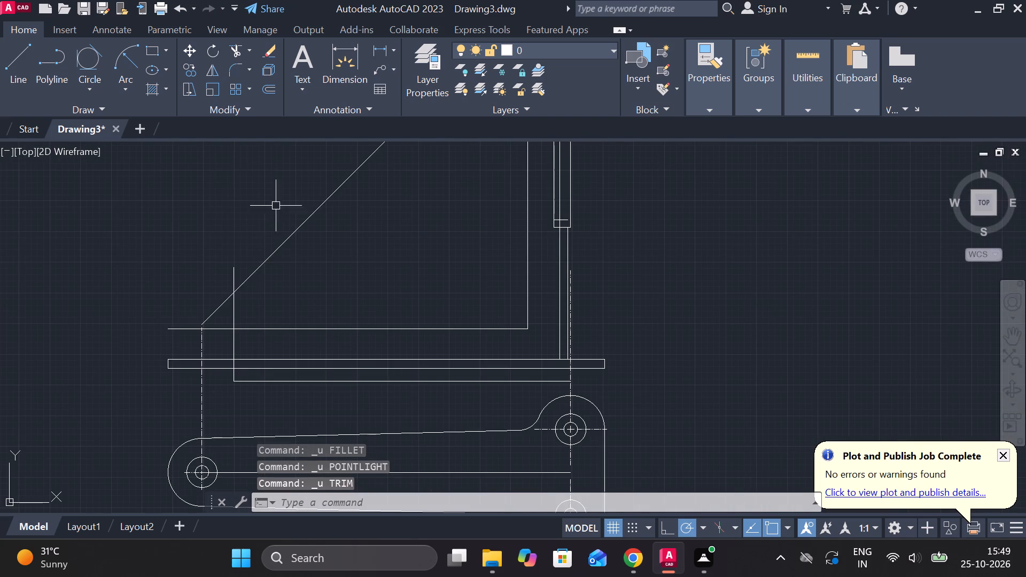
pyautogui.scroll(3, 175, 321)
pyautogui.click(291, 319)
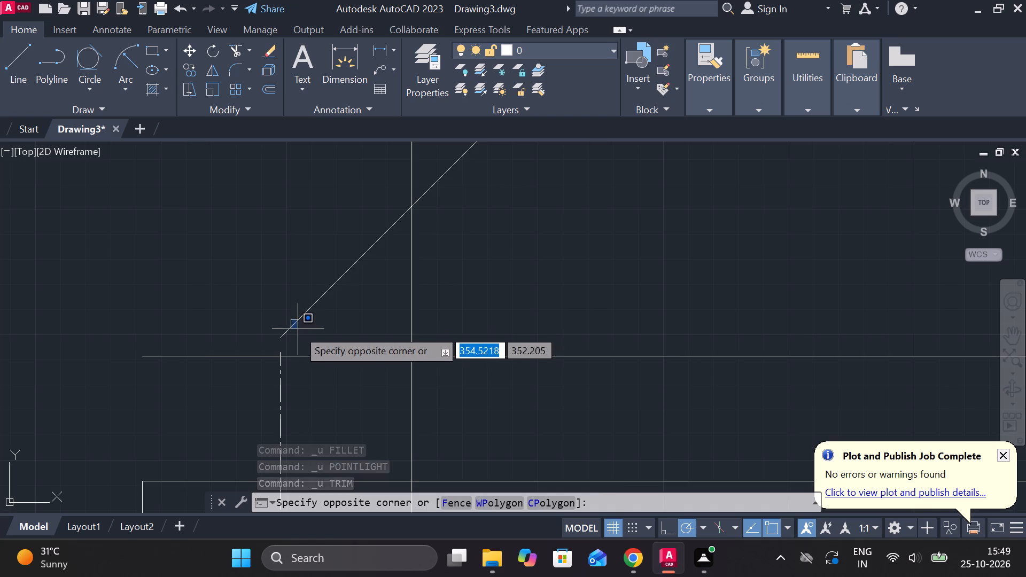
pyautogui.click(298, 323)
pyautogui.click(295, 314)
pyautogui.click(305, 316)
pyautogui.click(299, 313)
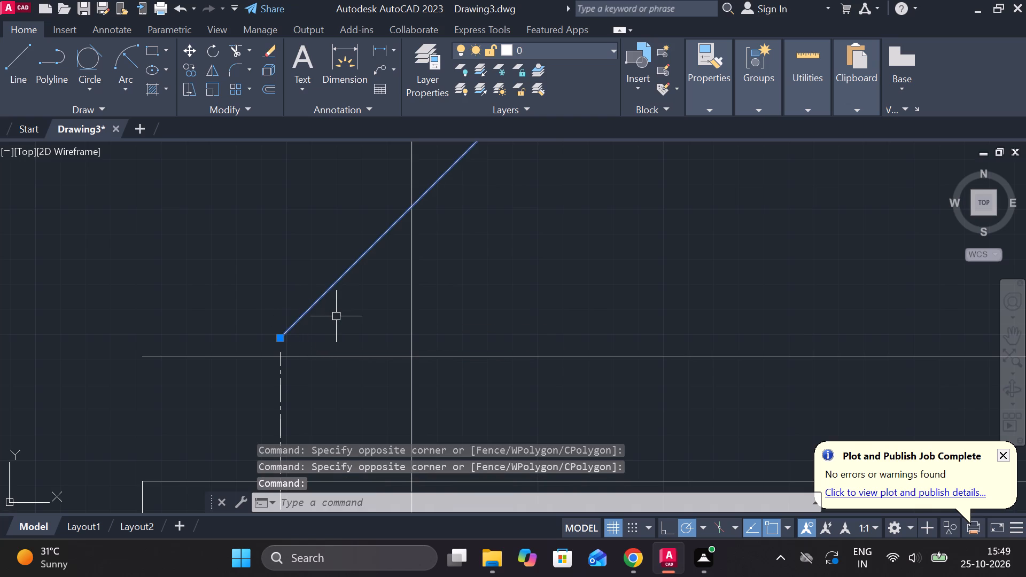
pyautogui.write('E')
pyautogui.press('space')
# Draw a 45-degree line from where the left hole's dashed centre line meets the long horizontal line to beyond the upright's top edge.
pyautogui.press('l')
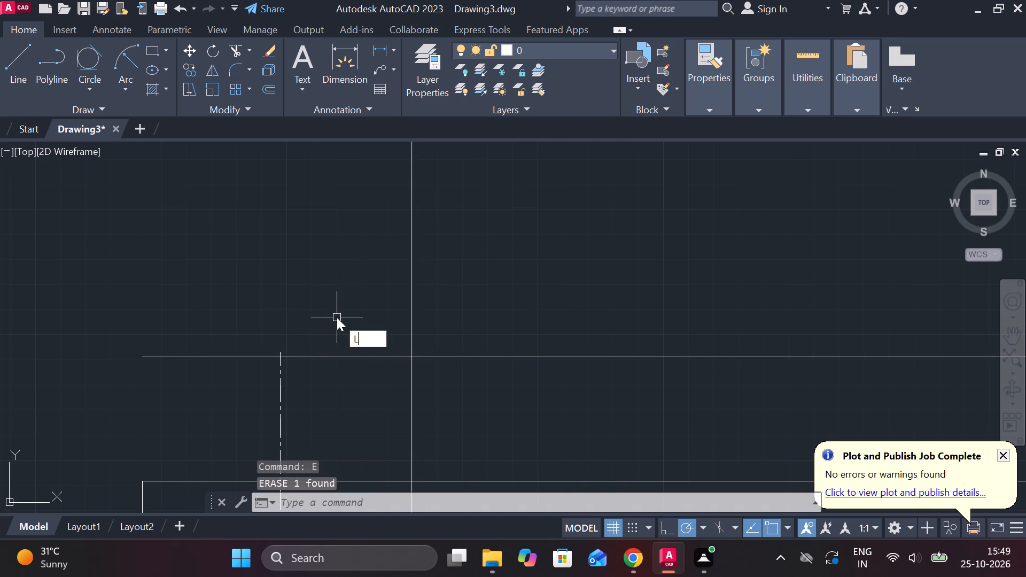
pyautogui.press('Return')
pyautogui.click(285, 358)
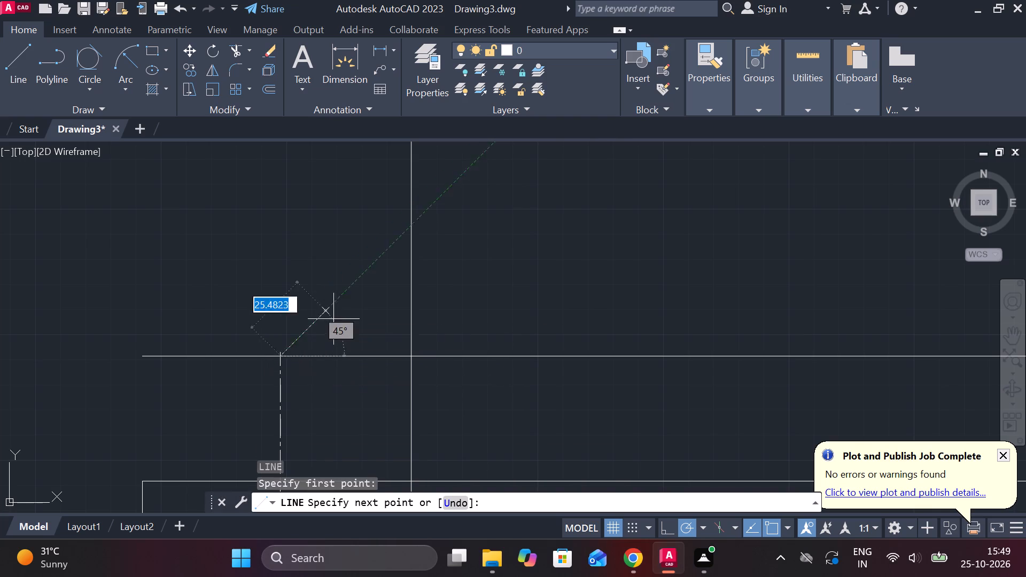
pyautogui.scroll(-2, 333, 313)
pyautogui.moveTo(334, 298); pyautogui.dragTo(195, 326, button='middle')
pyautogui.scroll(-3, 197, 323)
pyautogui.moveTo(193, 327); pyautogui.dragTo(97, 407, button='middle')
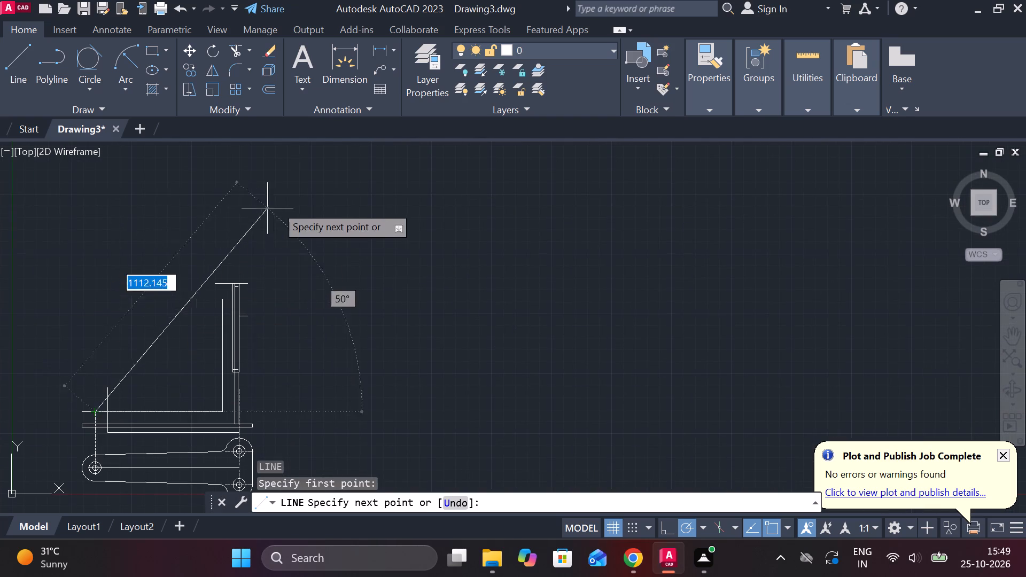
pyautogui.click(299, 212)
pyautogui.press('Escape')
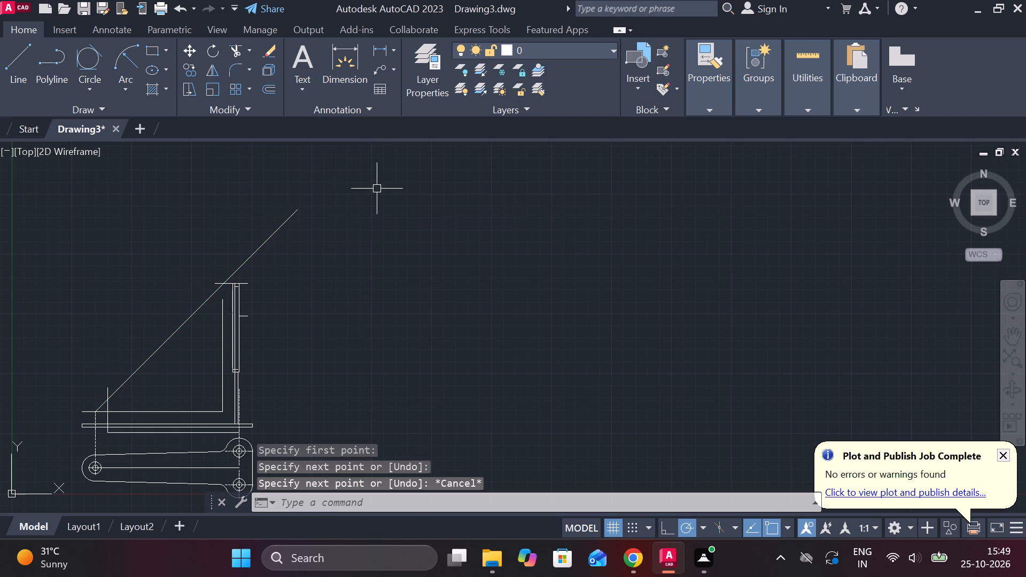
# Trim the diagonal's overshoot above the top edge and the top edge's excess beyond the diagonal and the upright's right side.
pyautogui.write('TR')
pyautogui.press('space')
pyautogui.click(254, 248)
pyautogui.scroll(3, 224, 295)
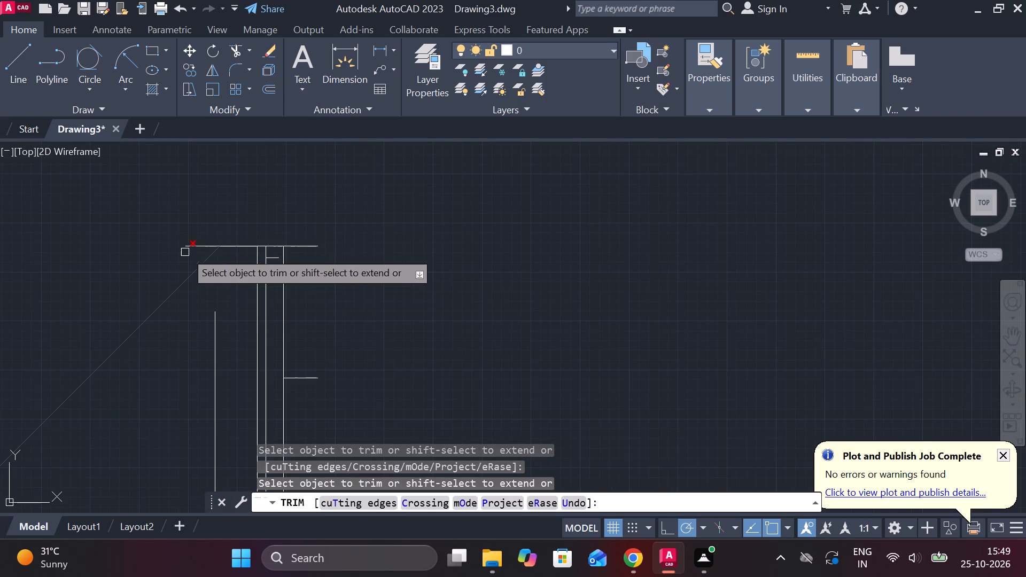
pyautogui.click(193, 245)
pyautogui.click(297, 242)
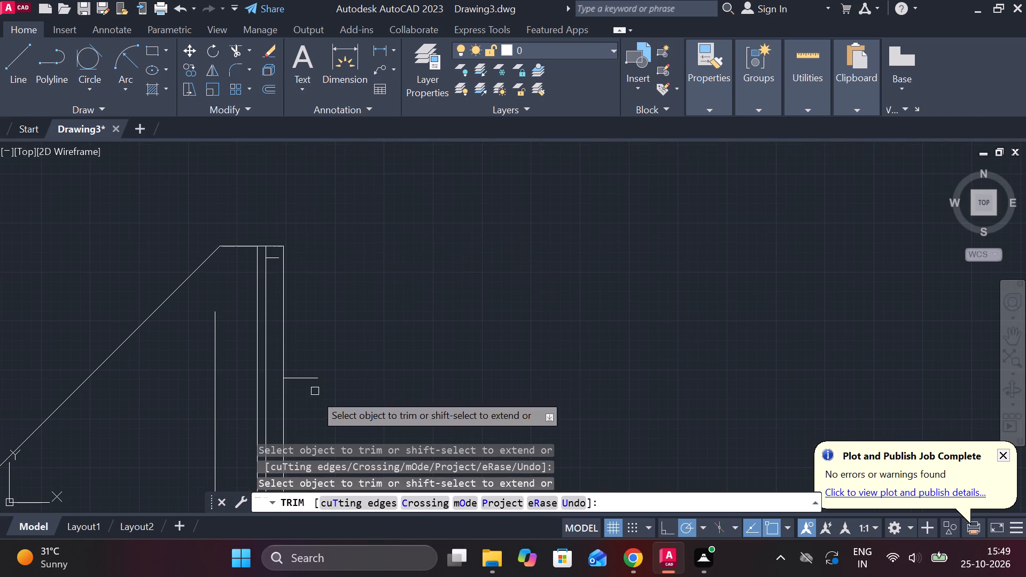
pyautogui.press('Escape')
# Fillet the corner between the top edge and the new diagonal line with radius 75.
pyautogui.write('F R')
pyautogui.press('space')
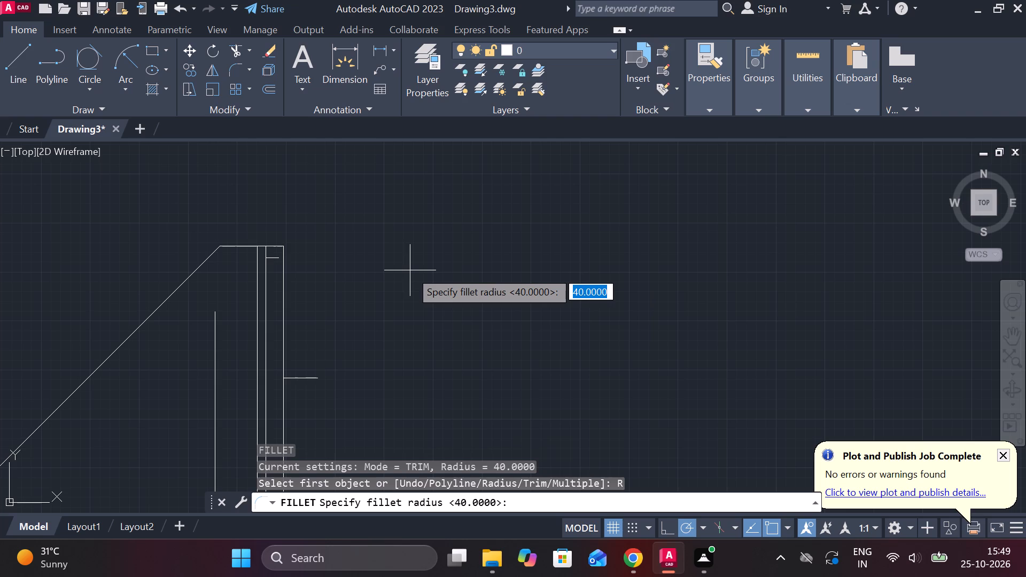
pyautogui.press('4')
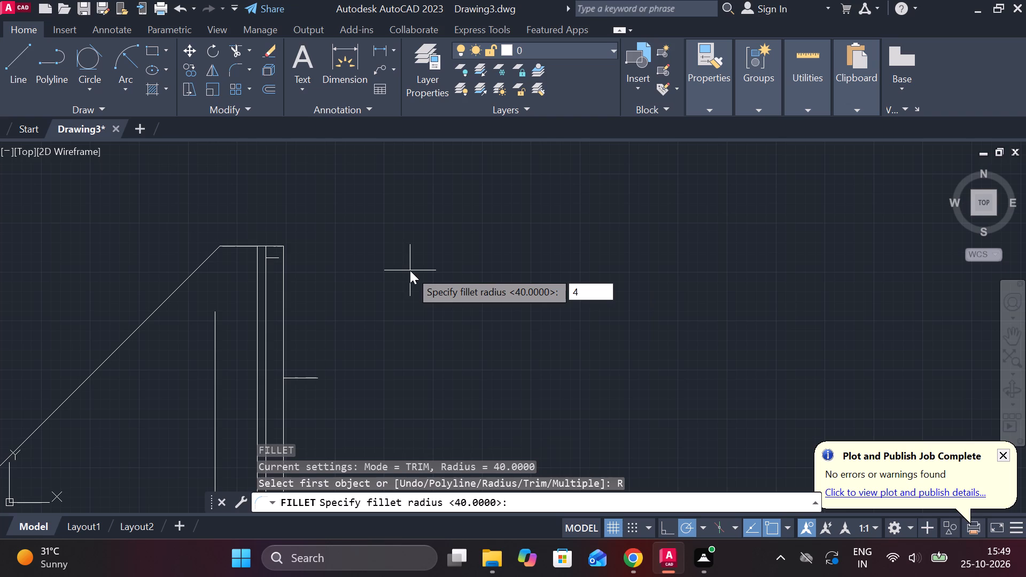
pyautogui.press('BackSpace')
pyautogui.write('75')
pyautogui.press('Return')
pyautogui.click(245, 246)
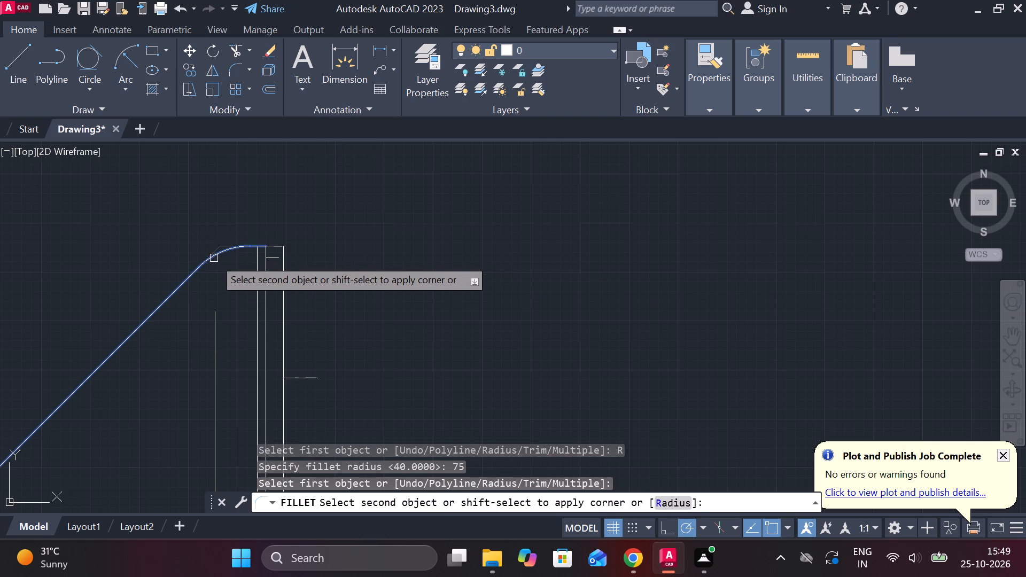
pyautogui.click(214, 258)
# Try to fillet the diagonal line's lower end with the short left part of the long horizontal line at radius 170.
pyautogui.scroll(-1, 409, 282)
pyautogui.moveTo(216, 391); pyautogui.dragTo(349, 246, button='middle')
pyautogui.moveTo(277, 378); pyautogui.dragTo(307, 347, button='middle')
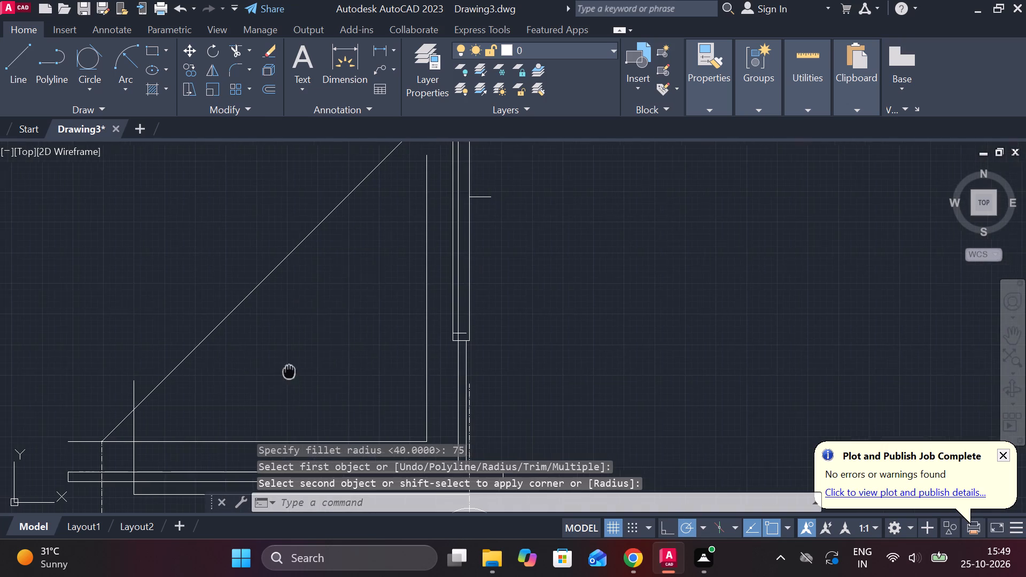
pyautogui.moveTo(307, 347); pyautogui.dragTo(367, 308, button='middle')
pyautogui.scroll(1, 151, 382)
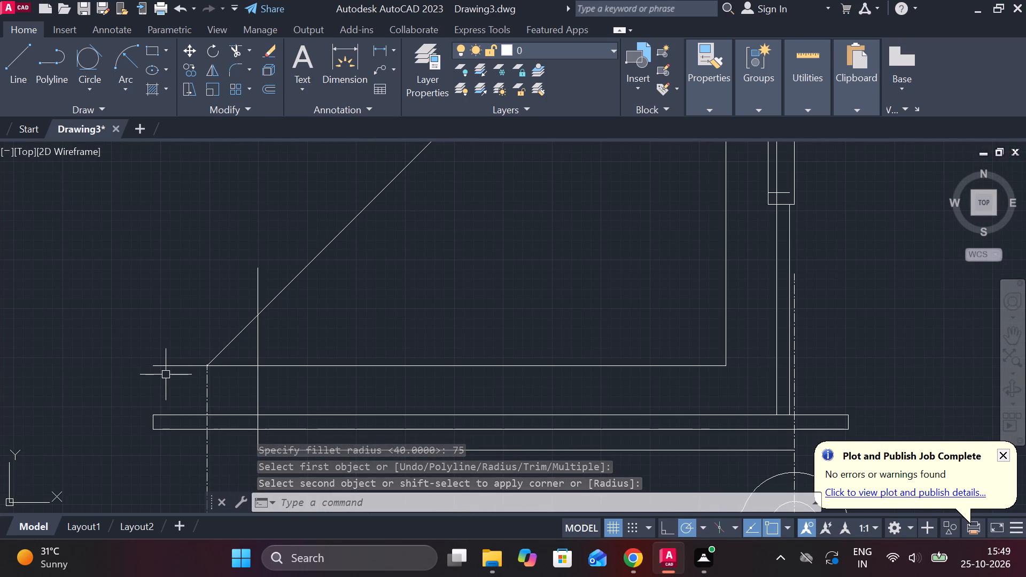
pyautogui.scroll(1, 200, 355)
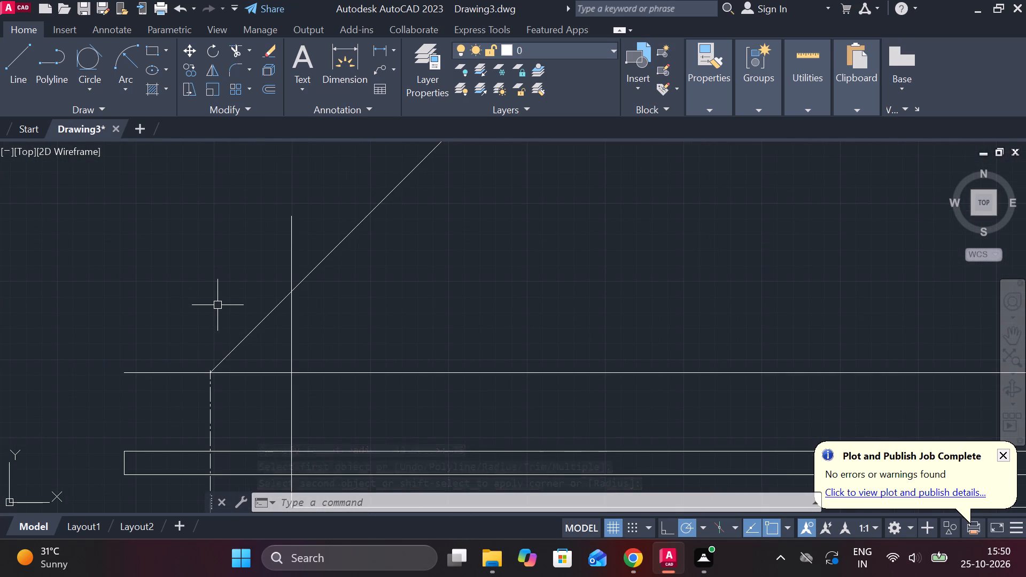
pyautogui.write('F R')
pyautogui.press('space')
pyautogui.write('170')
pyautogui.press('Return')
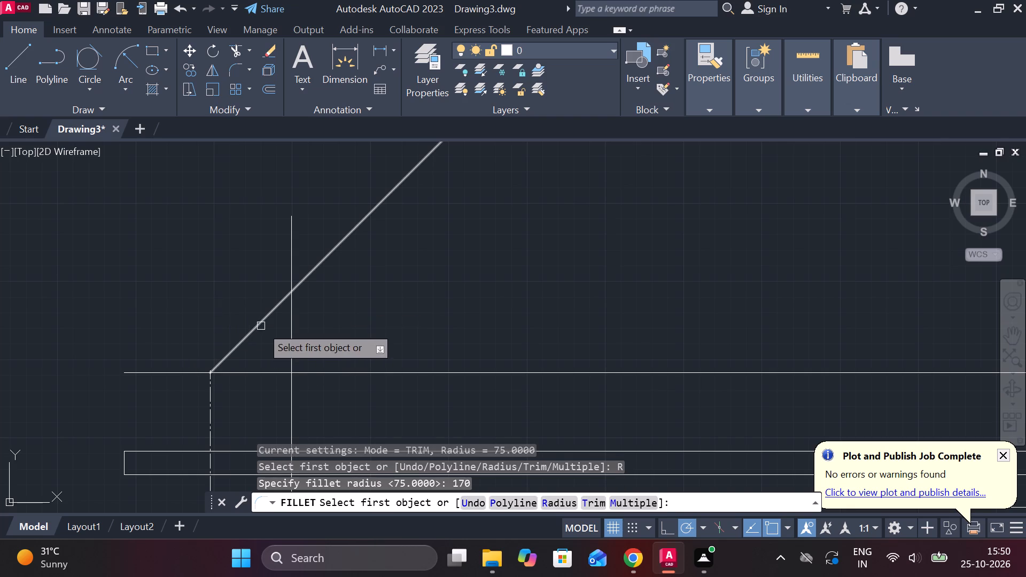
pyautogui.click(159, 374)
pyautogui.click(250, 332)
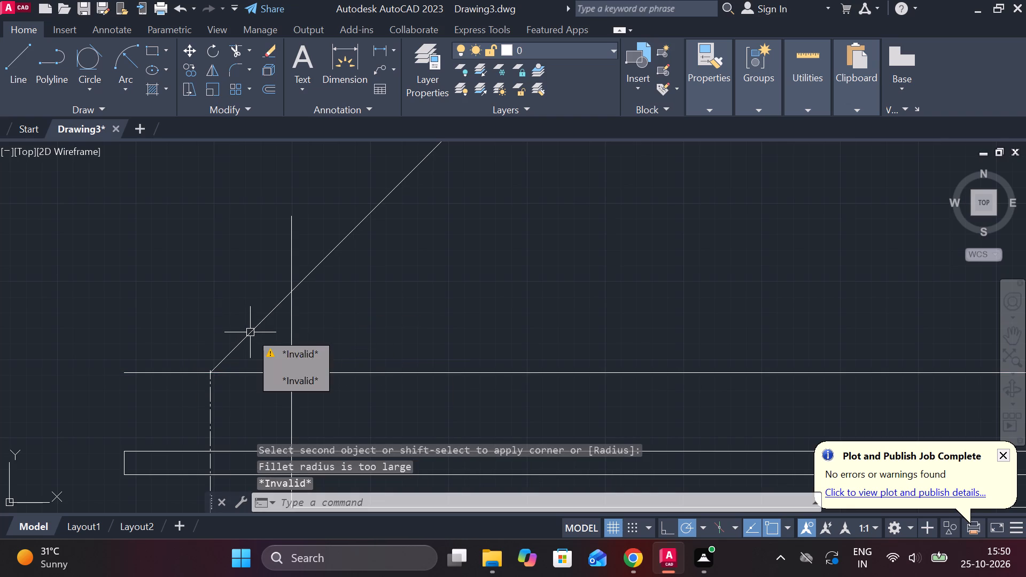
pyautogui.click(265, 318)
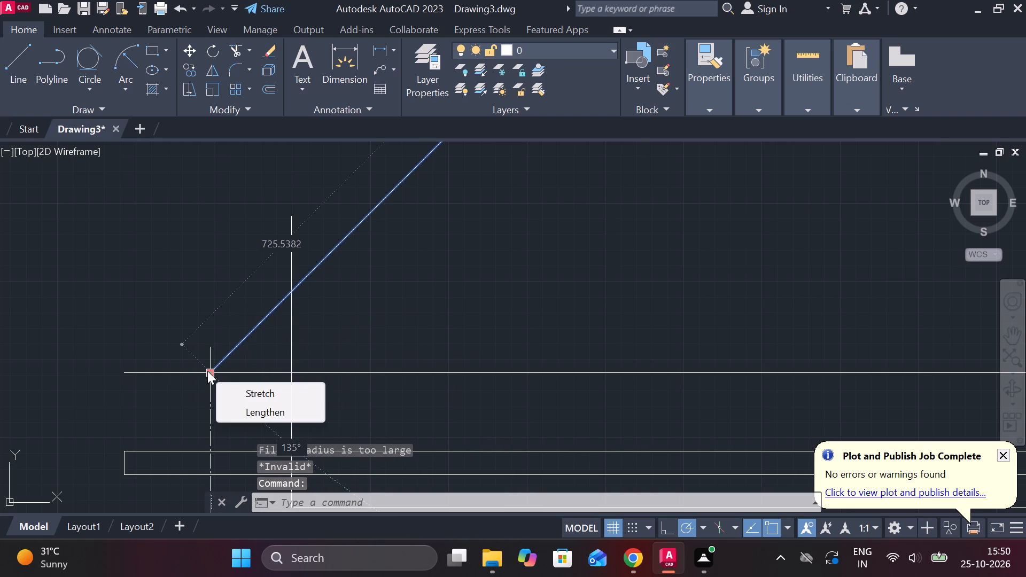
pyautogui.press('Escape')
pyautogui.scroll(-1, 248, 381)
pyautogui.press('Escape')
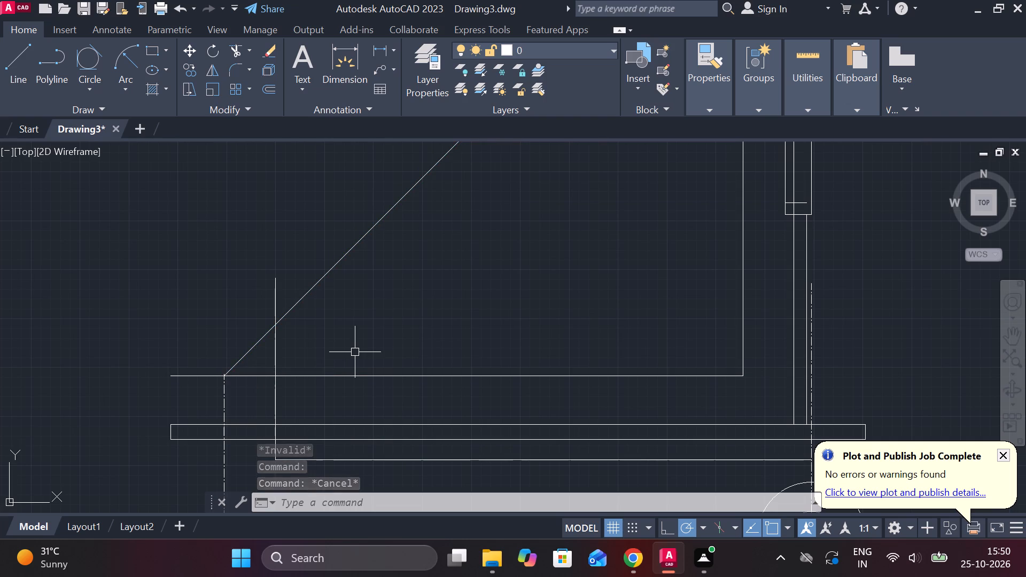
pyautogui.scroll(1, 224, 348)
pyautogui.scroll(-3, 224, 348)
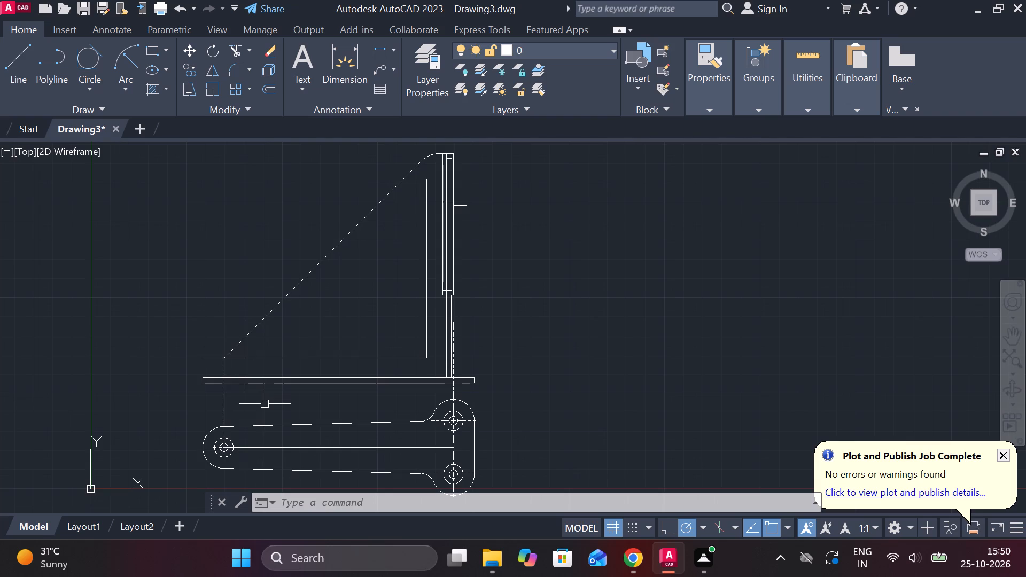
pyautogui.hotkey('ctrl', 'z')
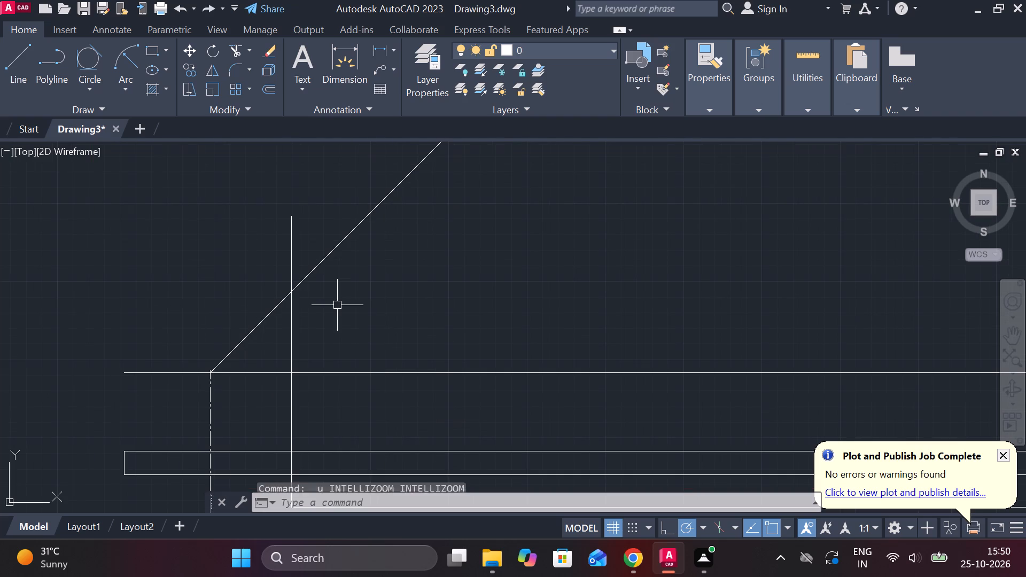
# Undo the fillets on the diagonal line and the trim of its overshoot and the upright's top edge.
pyautogui.hotkey('ctrl', 'z')
pyautogui.hotkey('ctrl', 'z')
pyautogui.hotkey('ctrl', 'z')
pyautogui.hotkey('ctrl', 'z')
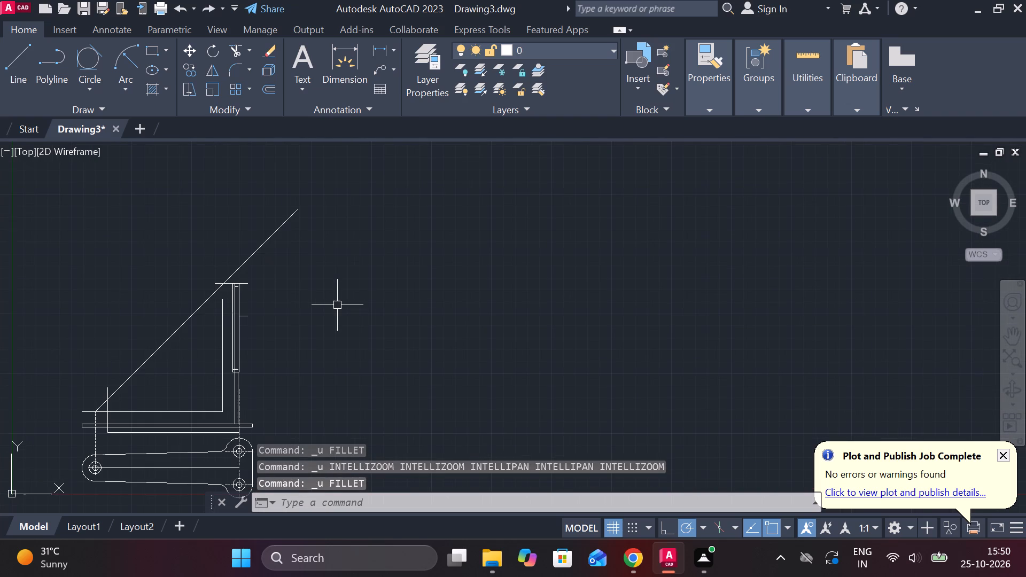
# Erase the 45-degree diagonal line.
pyautogui.click(127, 375)
pyautogui.write('E')
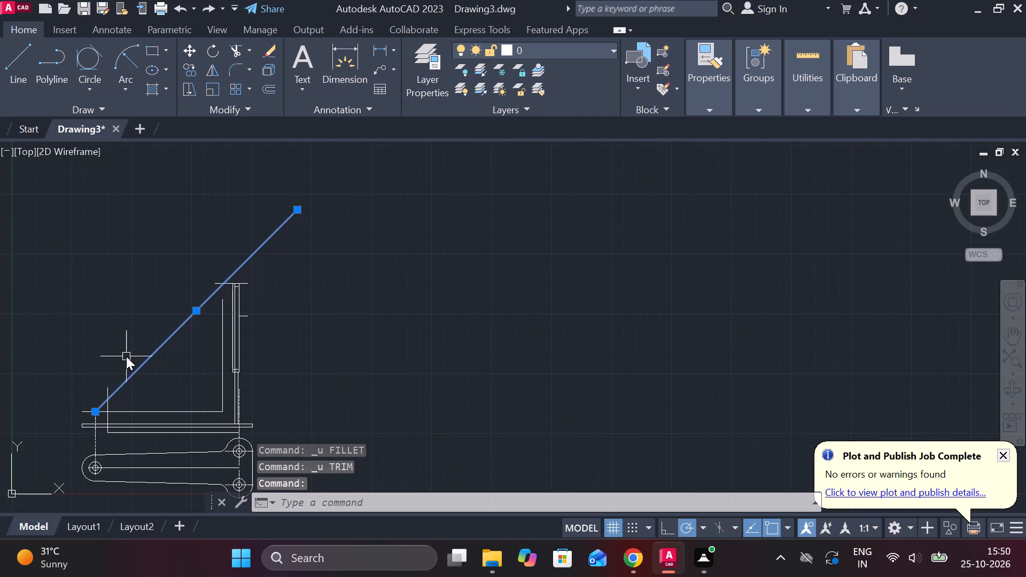
pyautogui.press('space')
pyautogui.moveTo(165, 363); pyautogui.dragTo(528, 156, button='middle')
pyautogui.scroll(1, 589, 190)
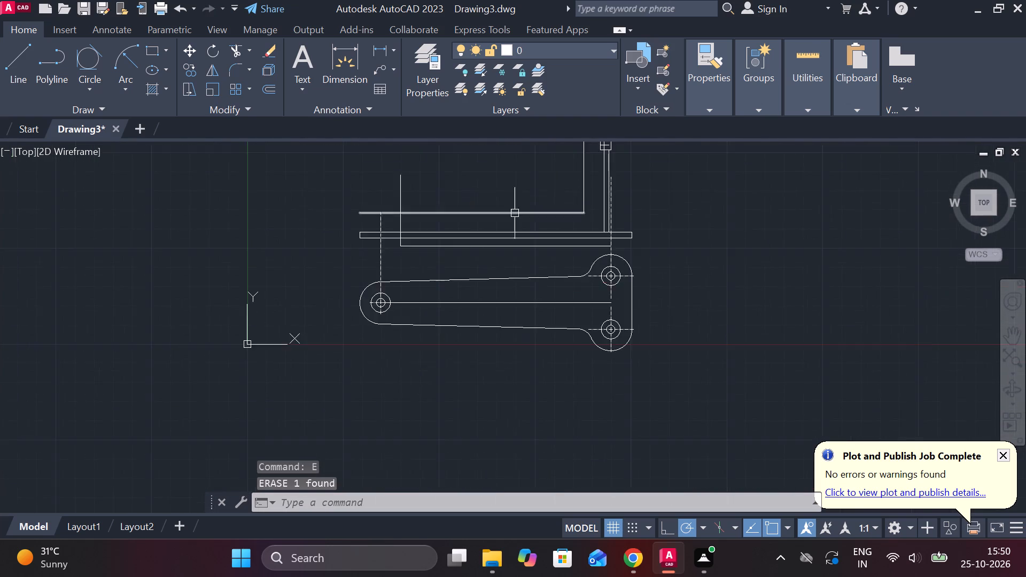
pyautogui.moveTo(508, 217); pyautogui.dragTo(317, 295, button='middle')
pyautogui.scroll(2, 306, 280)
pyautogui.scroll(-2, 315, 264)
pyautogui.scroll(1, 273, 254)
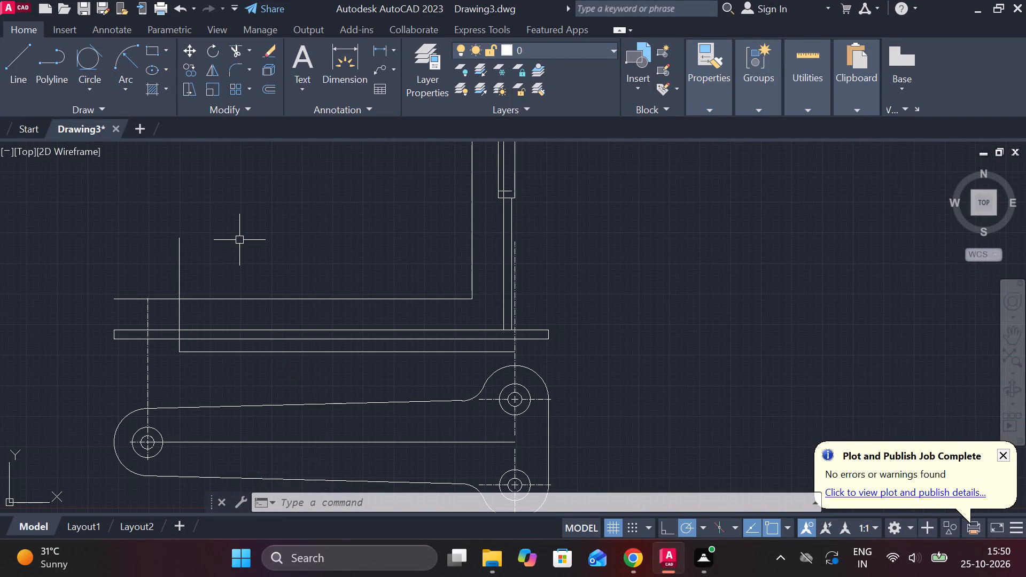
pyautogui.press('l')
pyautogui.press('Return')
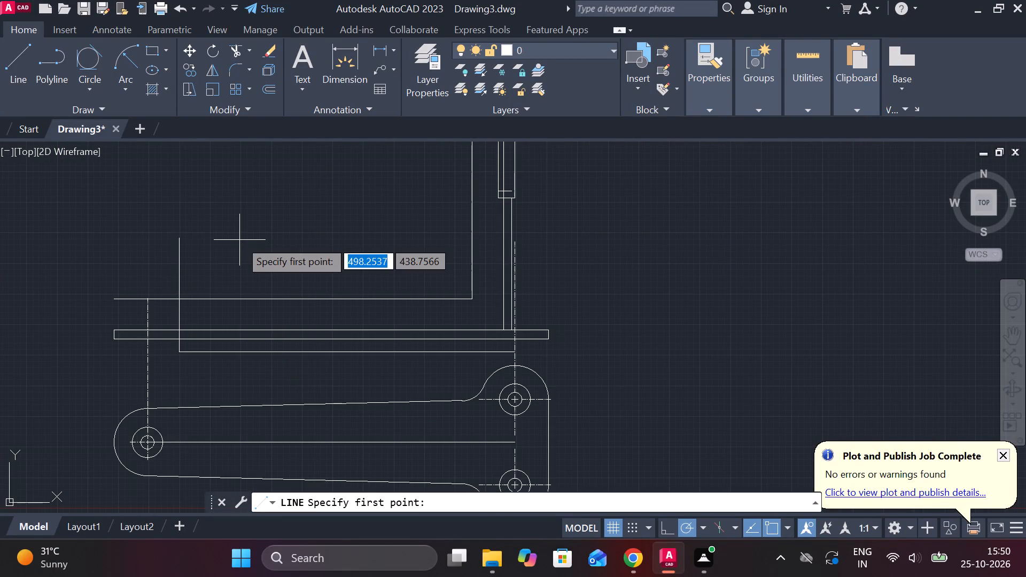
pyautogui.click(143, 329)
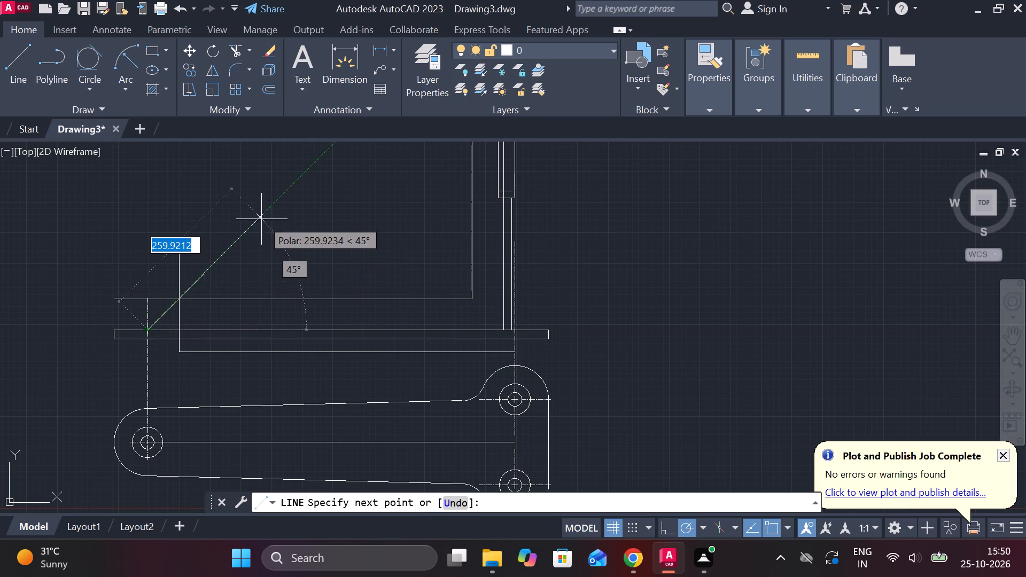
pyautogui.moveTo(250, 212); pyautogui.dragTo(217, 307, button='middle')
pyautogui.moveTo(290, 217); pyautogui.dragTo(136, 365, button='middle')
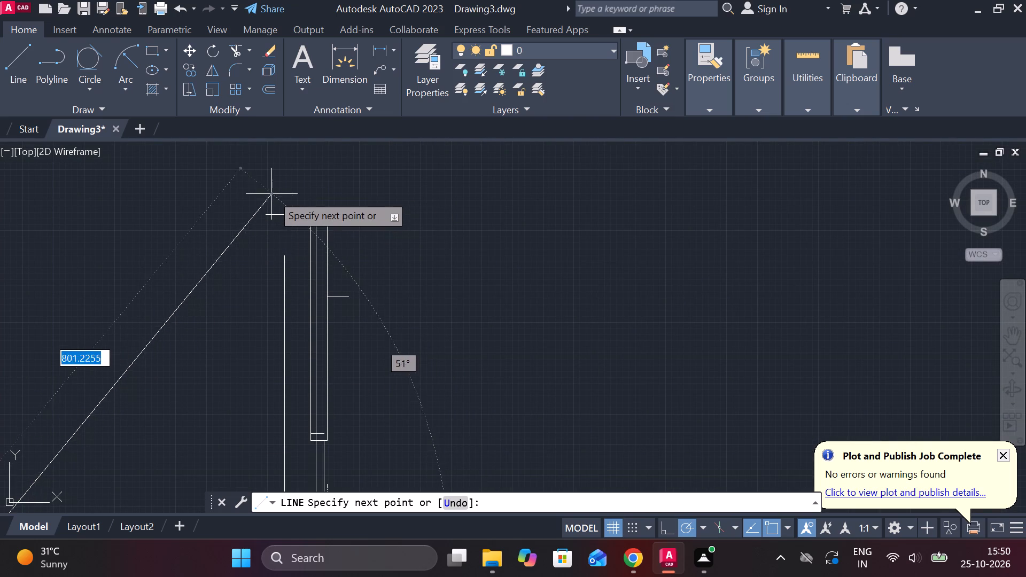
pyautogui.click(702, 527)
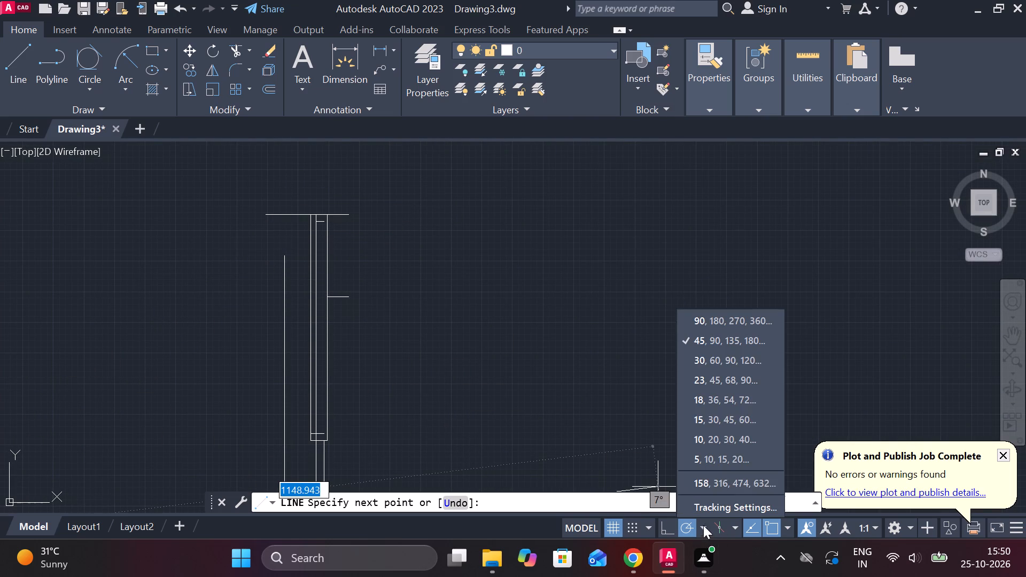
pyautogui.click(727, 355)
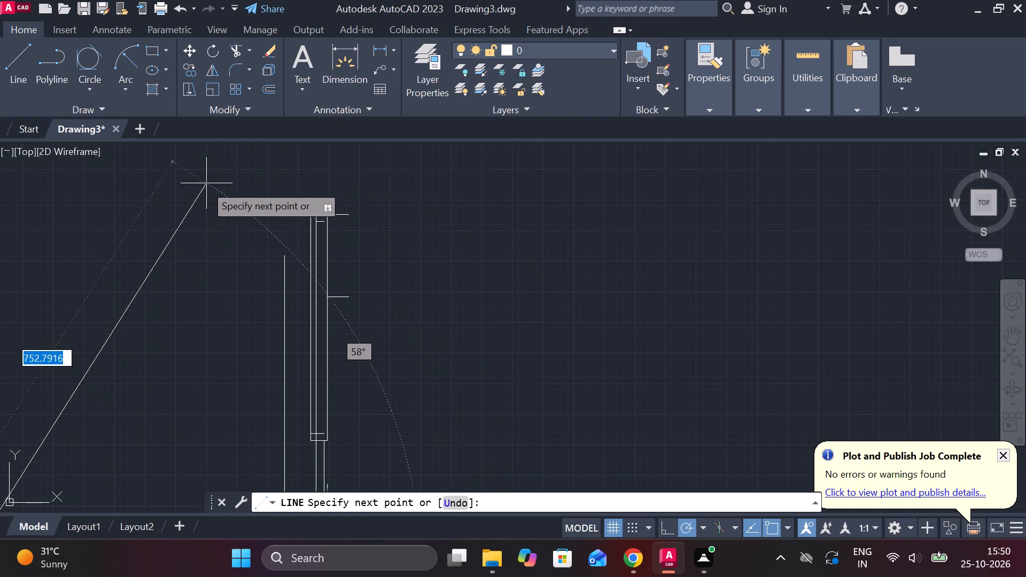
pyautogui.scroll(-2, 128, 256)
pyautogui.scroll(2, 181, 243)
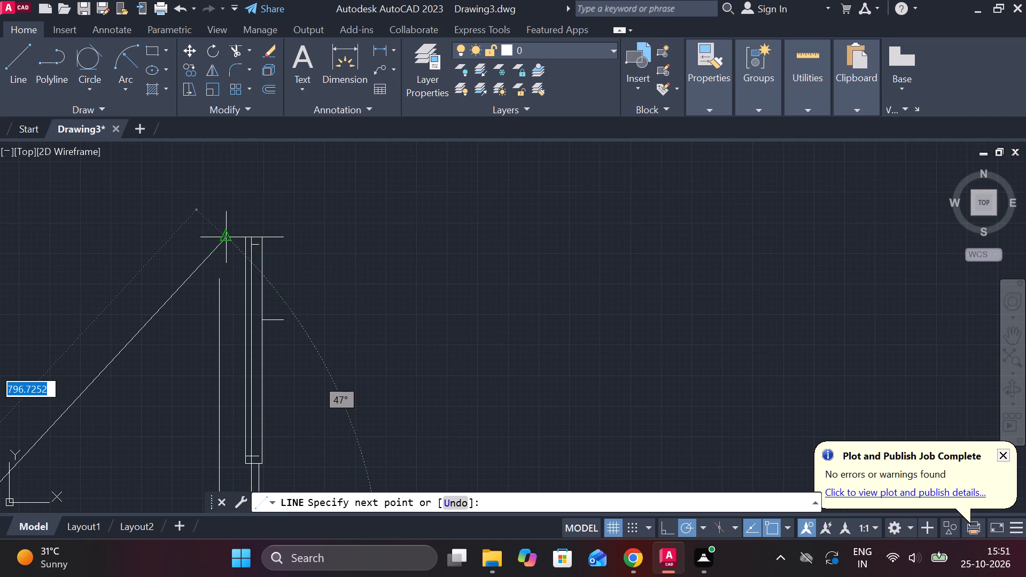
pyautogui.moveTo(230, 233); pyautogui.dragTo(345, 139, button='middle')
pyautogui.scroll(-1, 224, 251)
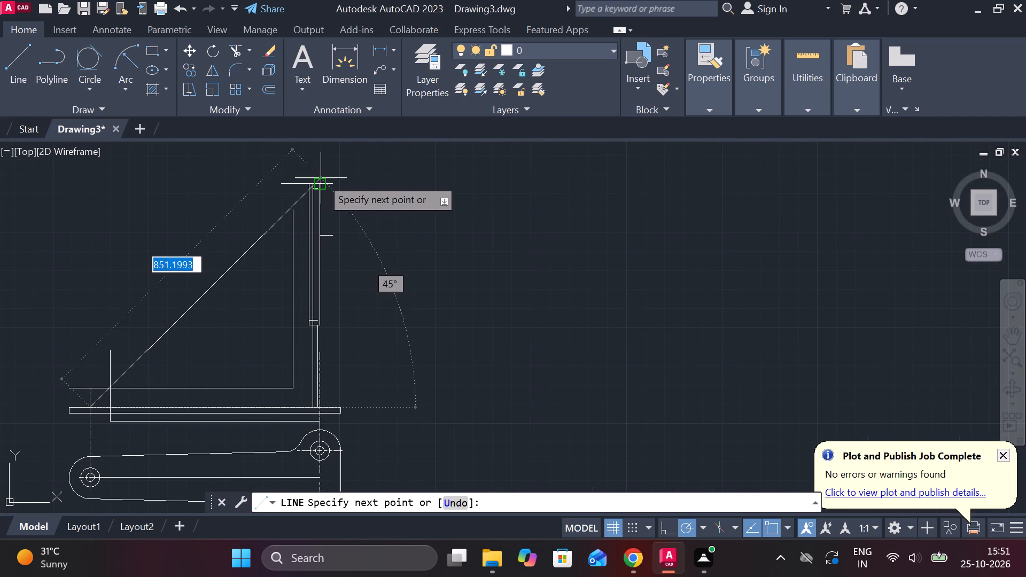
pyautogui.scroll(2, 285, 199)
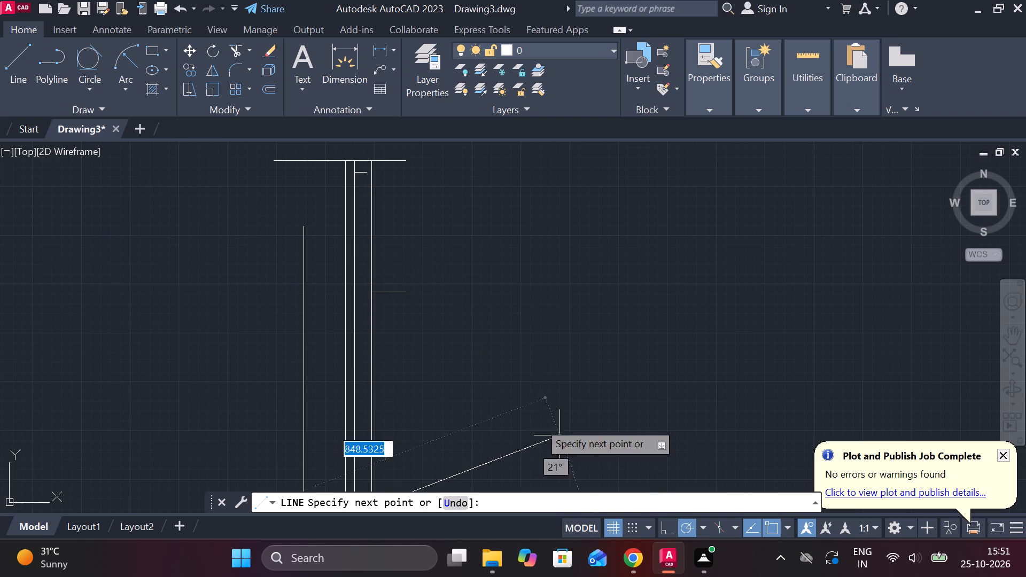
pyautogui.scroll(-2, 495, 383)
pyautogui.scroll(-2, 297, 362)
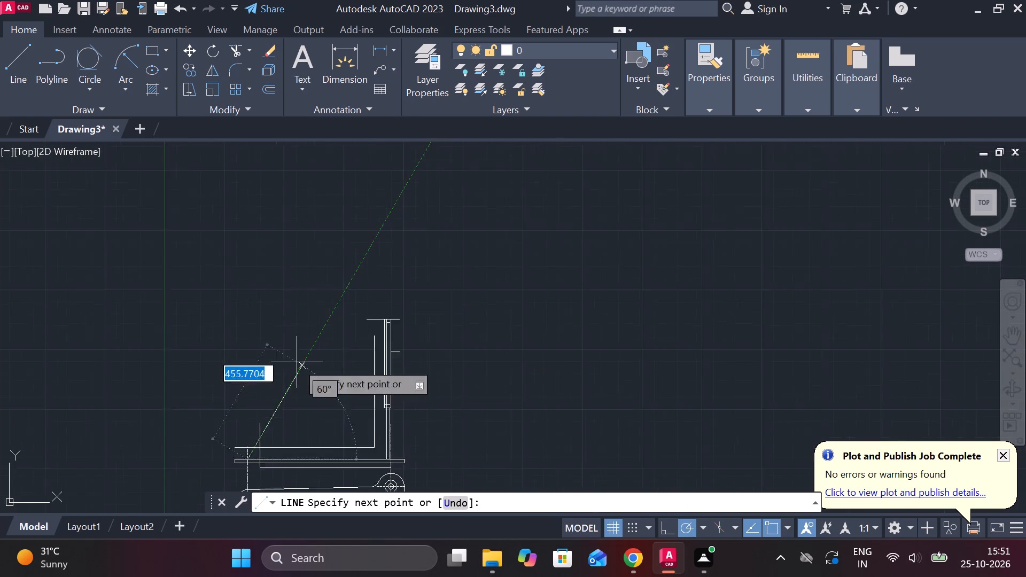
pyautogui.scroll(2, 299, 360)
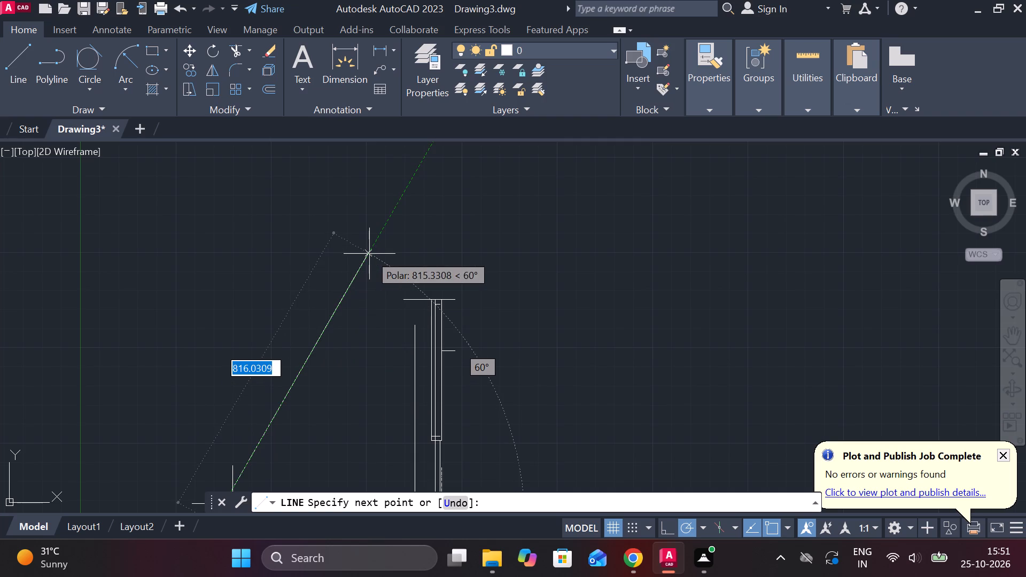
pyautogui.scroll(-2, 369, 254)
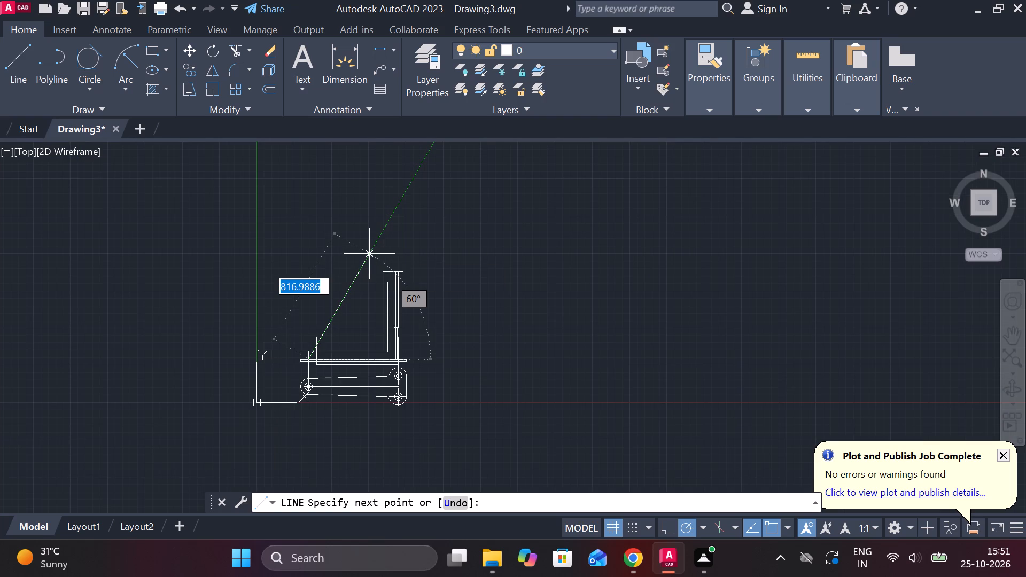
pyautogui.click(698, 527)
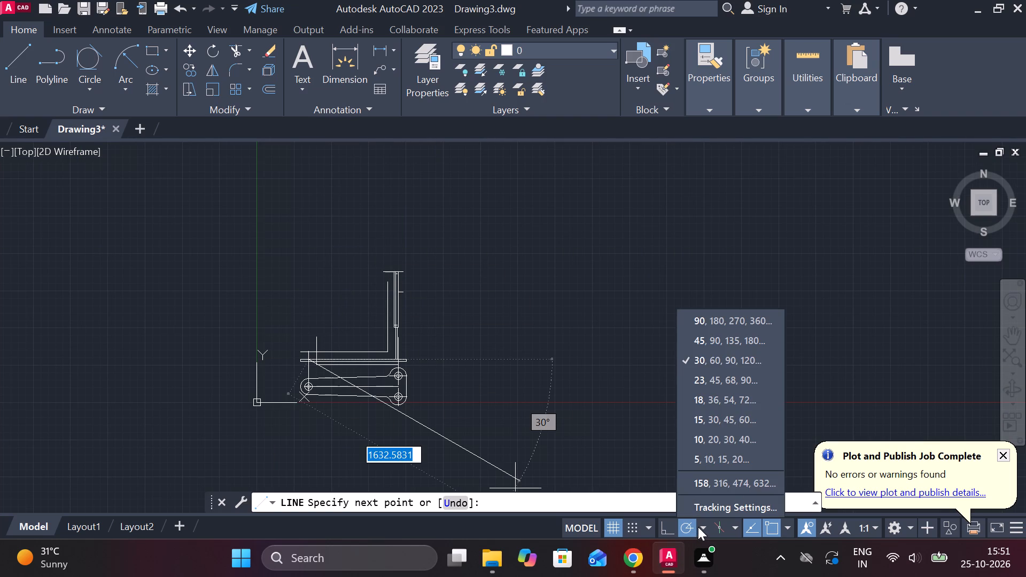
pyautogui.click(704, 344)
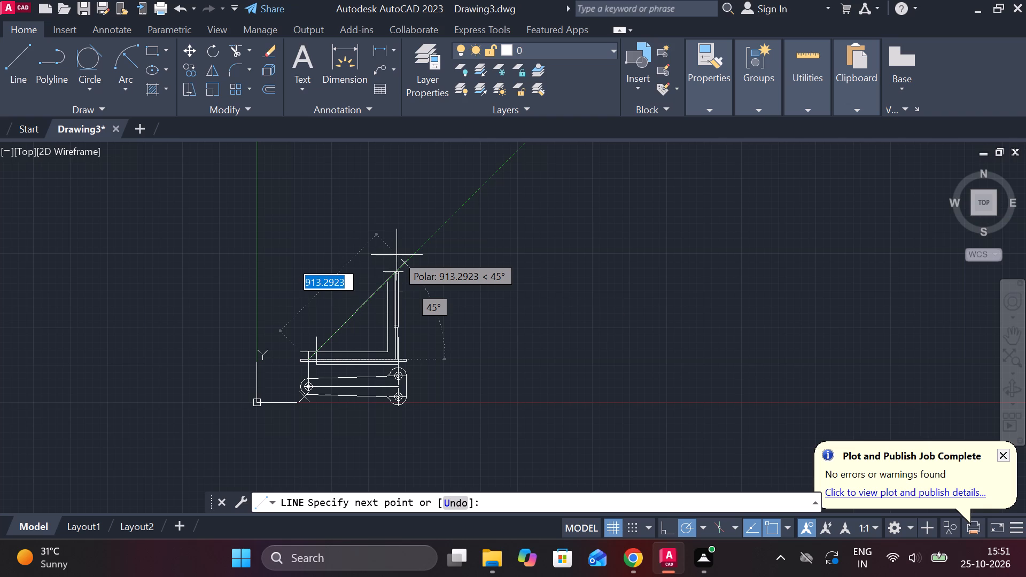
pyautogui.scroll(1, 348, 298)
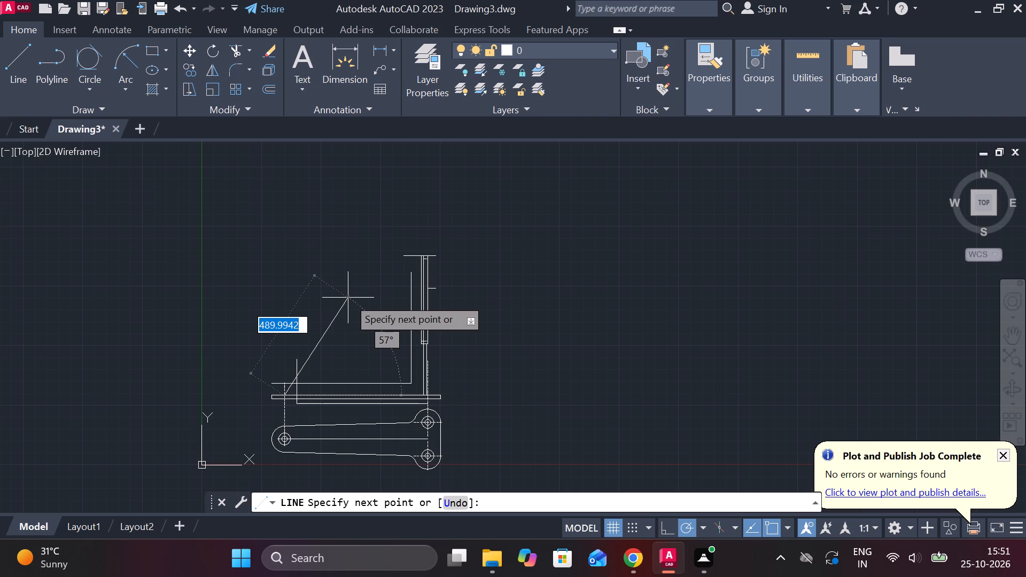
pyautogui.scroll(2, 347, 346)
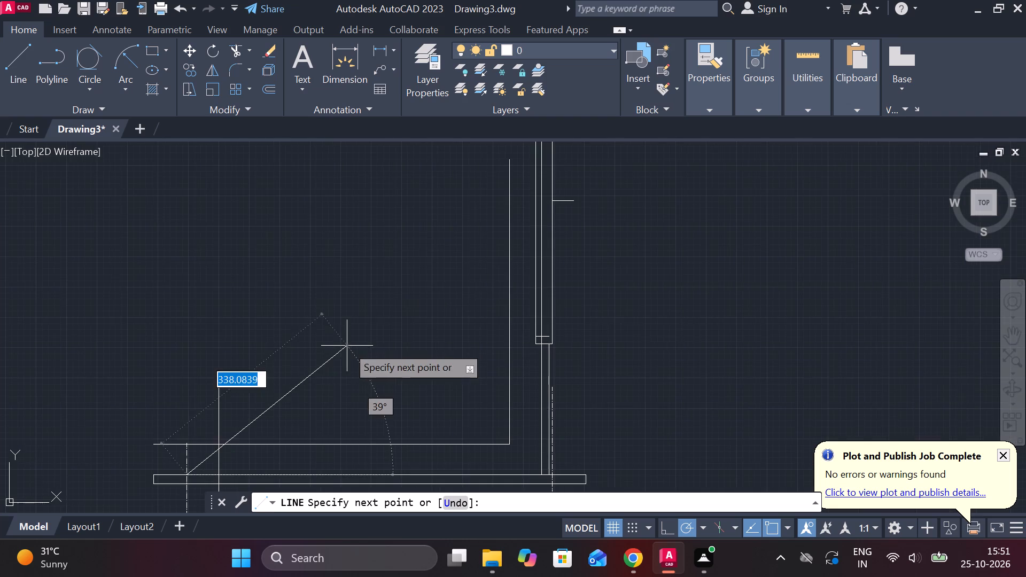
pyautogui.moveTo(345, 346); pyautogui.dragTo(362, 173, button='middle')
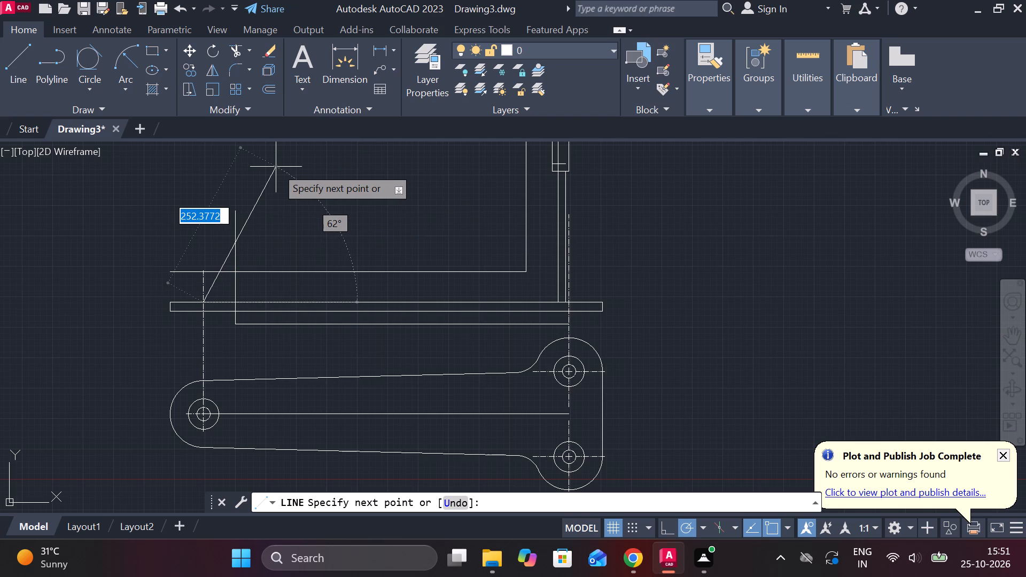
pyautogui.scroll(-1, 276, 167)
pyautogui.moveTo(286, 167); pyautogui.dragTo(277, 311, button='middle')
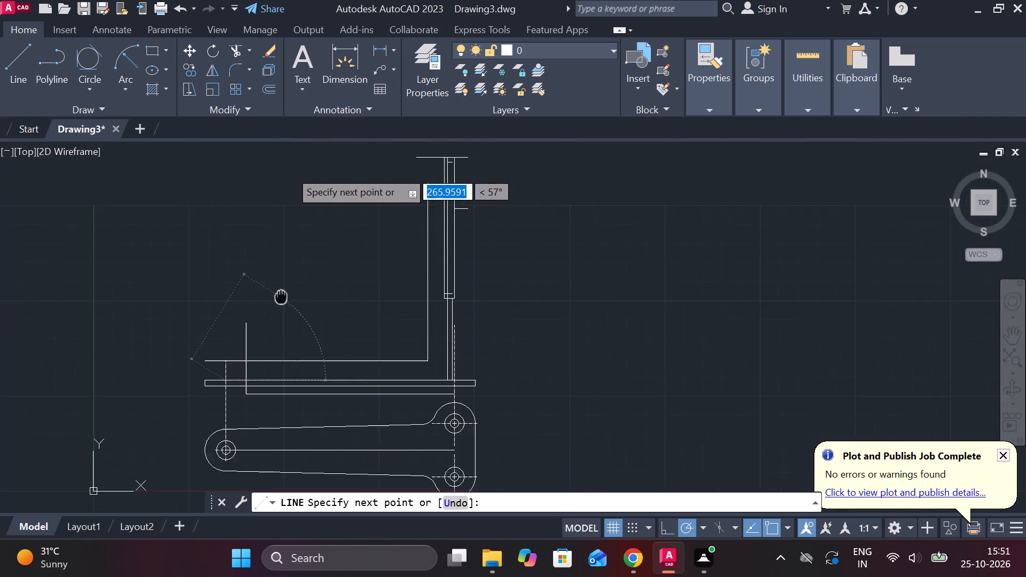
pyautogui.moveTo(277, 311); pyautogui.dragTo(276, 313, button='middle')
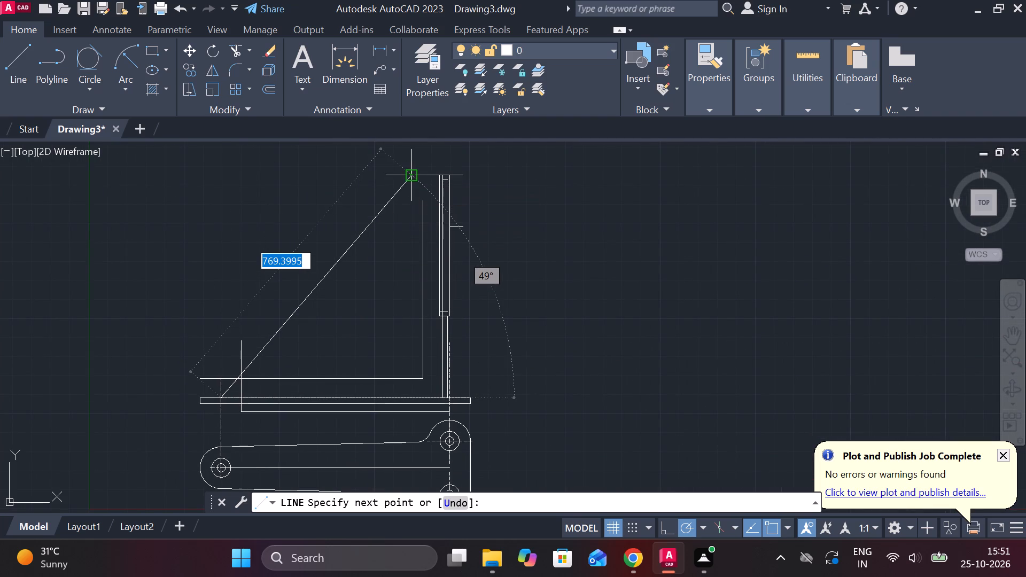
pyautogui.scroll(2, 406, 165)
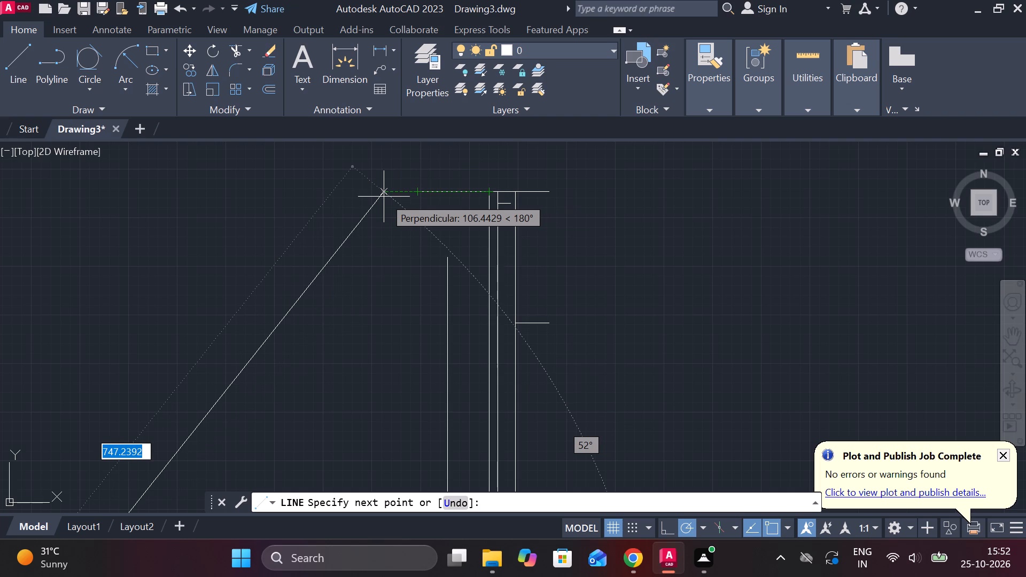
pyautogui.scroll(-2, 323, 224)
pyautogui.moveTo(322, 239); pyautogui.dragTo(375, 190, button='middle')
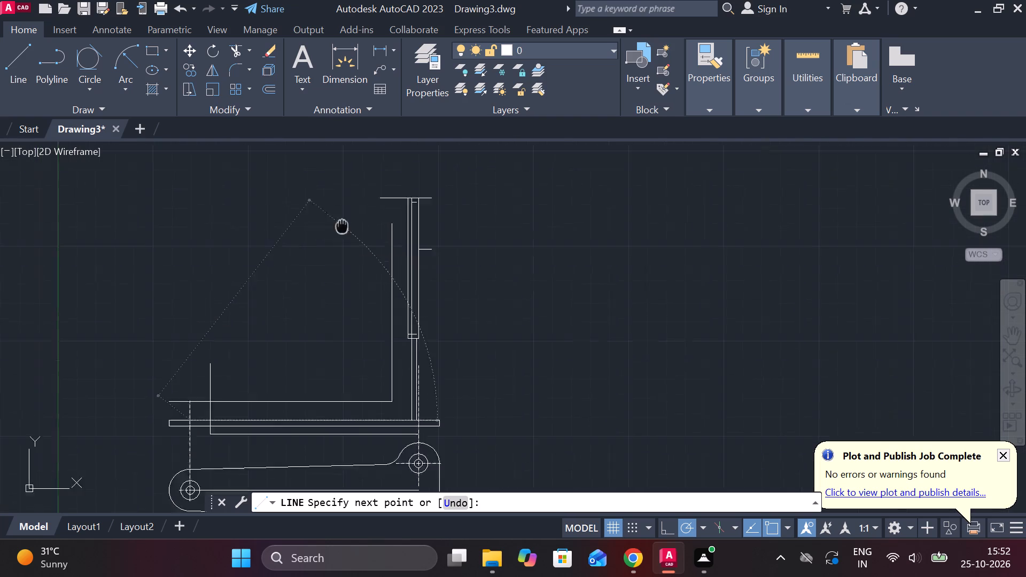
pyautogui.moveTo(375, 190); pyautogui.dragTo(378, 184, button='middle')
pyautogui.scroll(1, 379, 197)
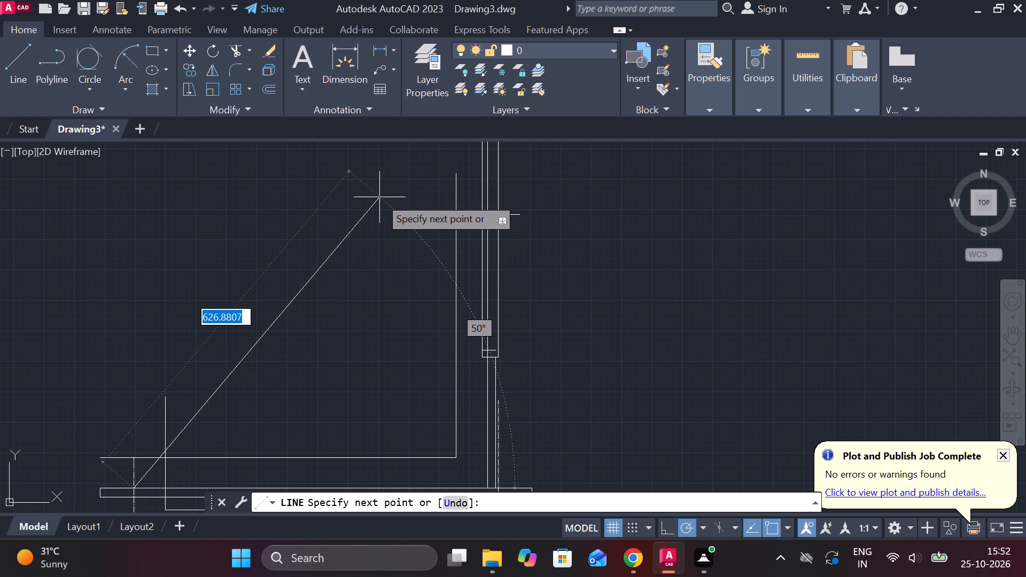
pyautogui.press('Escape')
# Draw a 60-degree line from where the left vertical line meets the base plate's top edge to just above the upright's top, with 30-degree polar tracking.
pyautogui.scroll(-1, 379, 199)
pyautogui.moveTo(368, 273); pyautogui.dragTo(370, 243, button='middle')
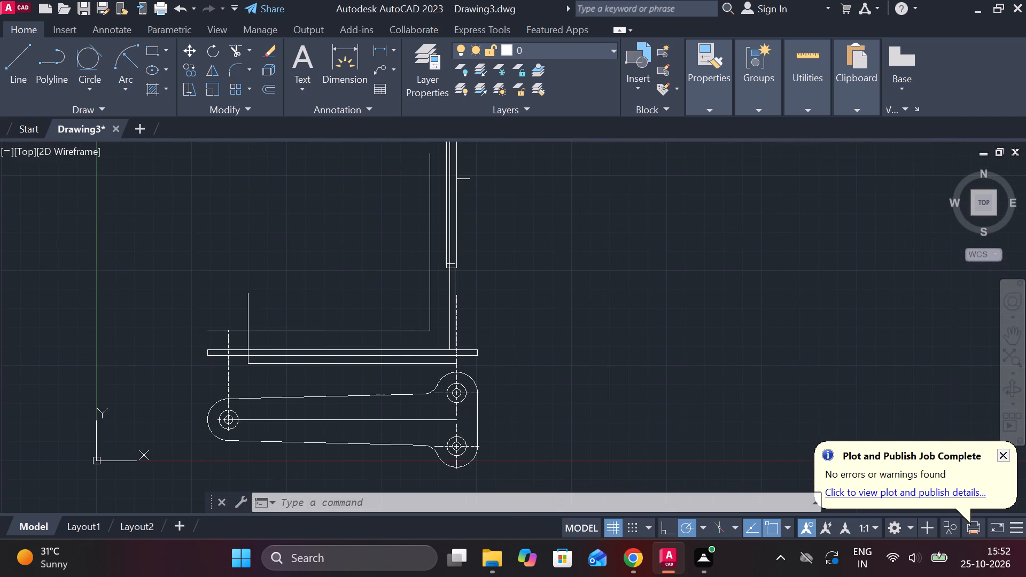
pyautogui.press('l')
pyautogui.press('Return')
pyautogui.scroll(2, 270, 341)
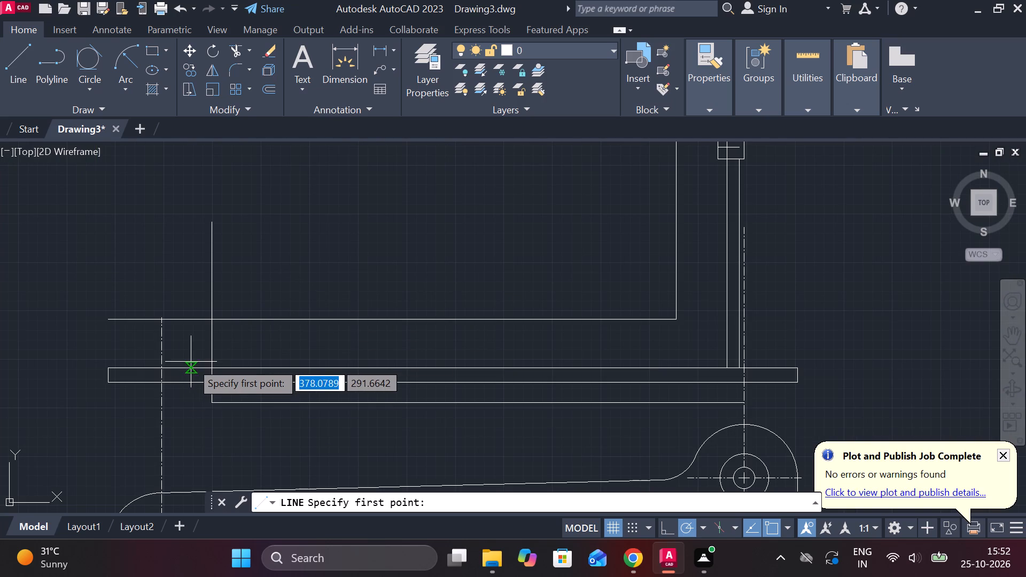
pyautogui.click(207, 364)
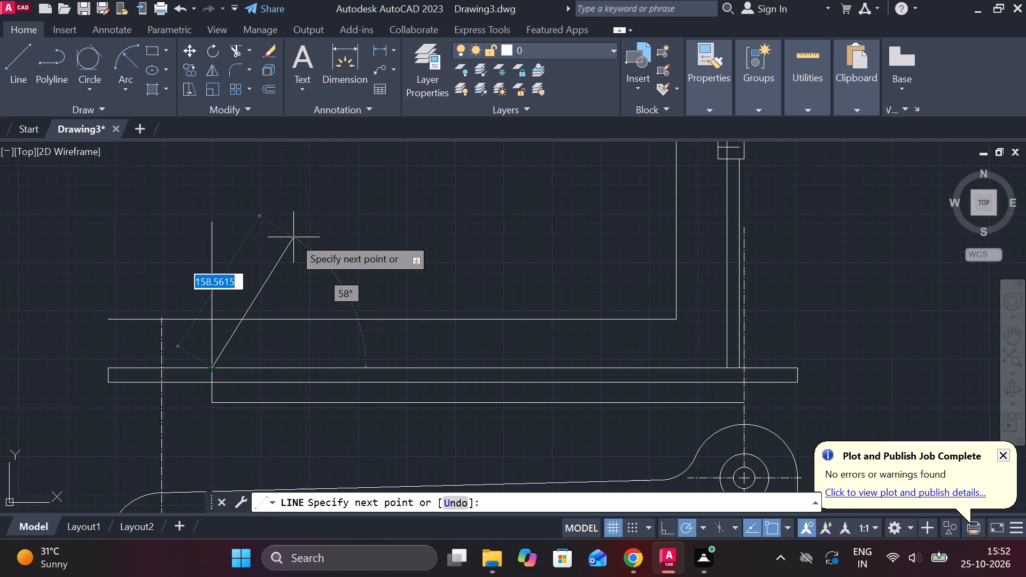
pyautogui.scroll(-1, 316, 235)
pyautogui.moveTo(317, 235); pyautogui.dragTo(274, 361, button='middle')
pyautogui.scroll(-1, 274, 361)
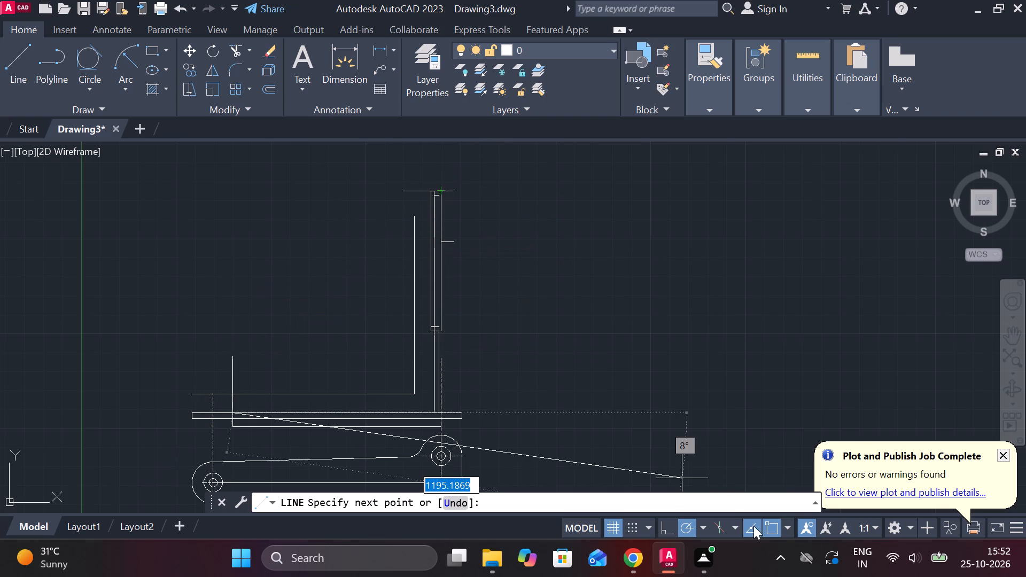
pyautogui.click(703, 524)
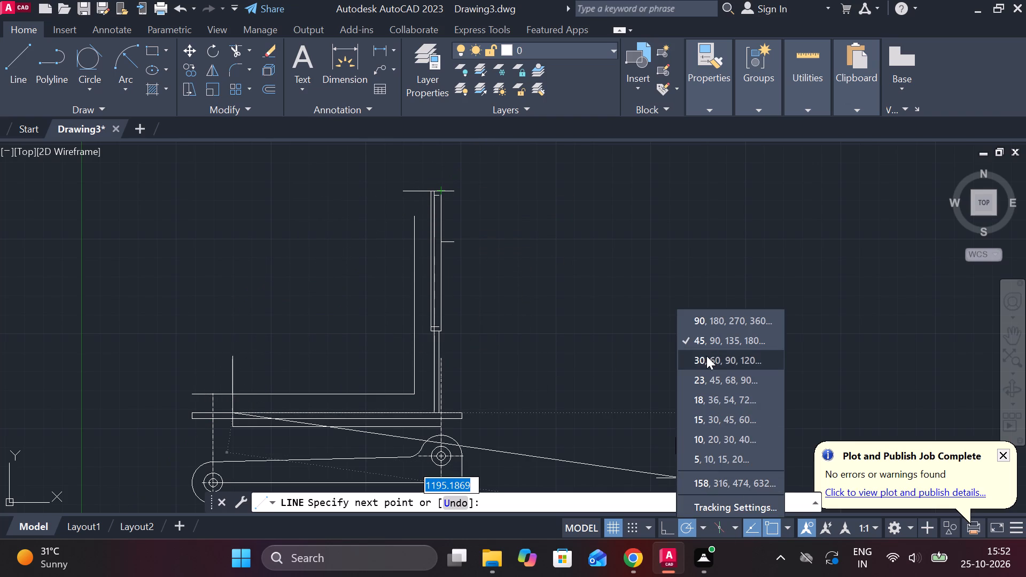
pyautogui.click(706, 356)
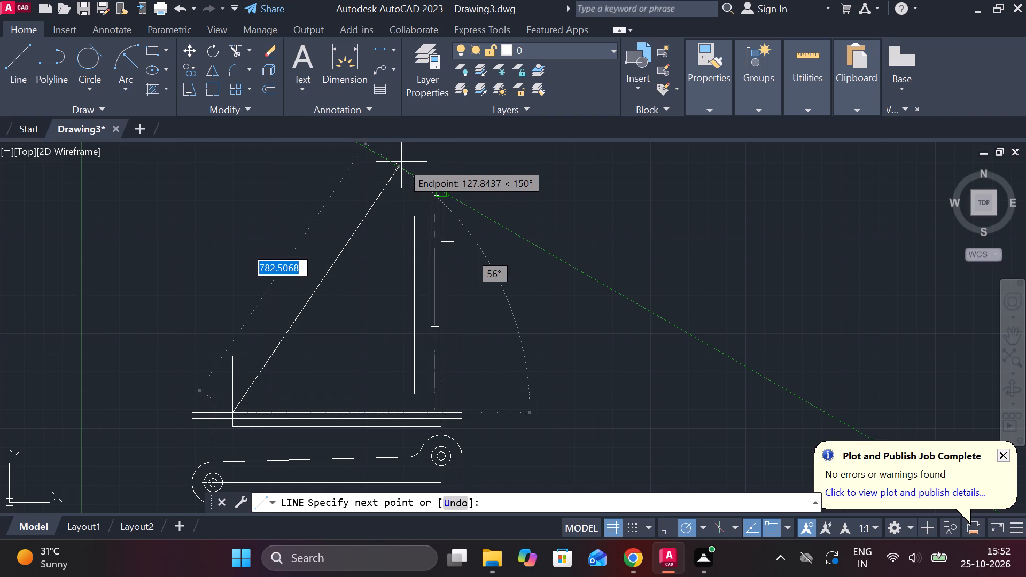
pyautogui.middleClick(414, 175)
pyautogui.scroll(1, 414, 175)
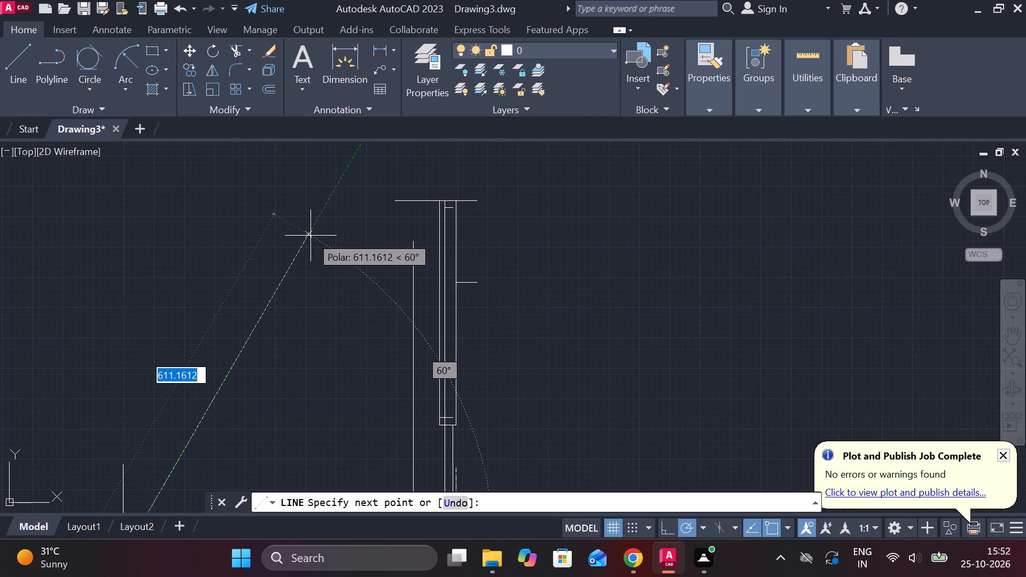
pyautogui.click(343, 181)
pyautogui.scroll(-1, 353, 183)
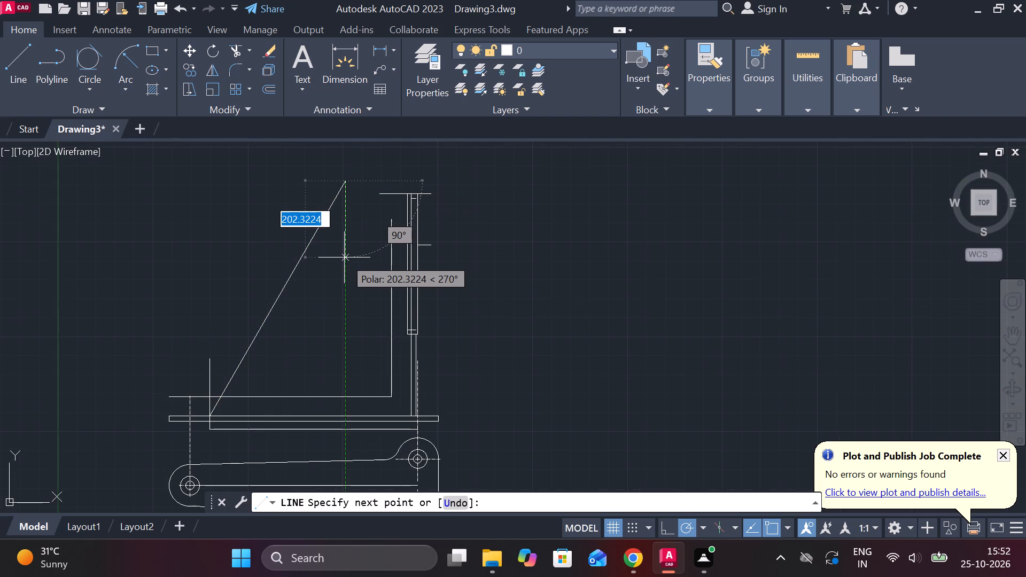
pyautogui.moveTo(316, 297); pyautogui.dragTo(377, 297, button='middle')
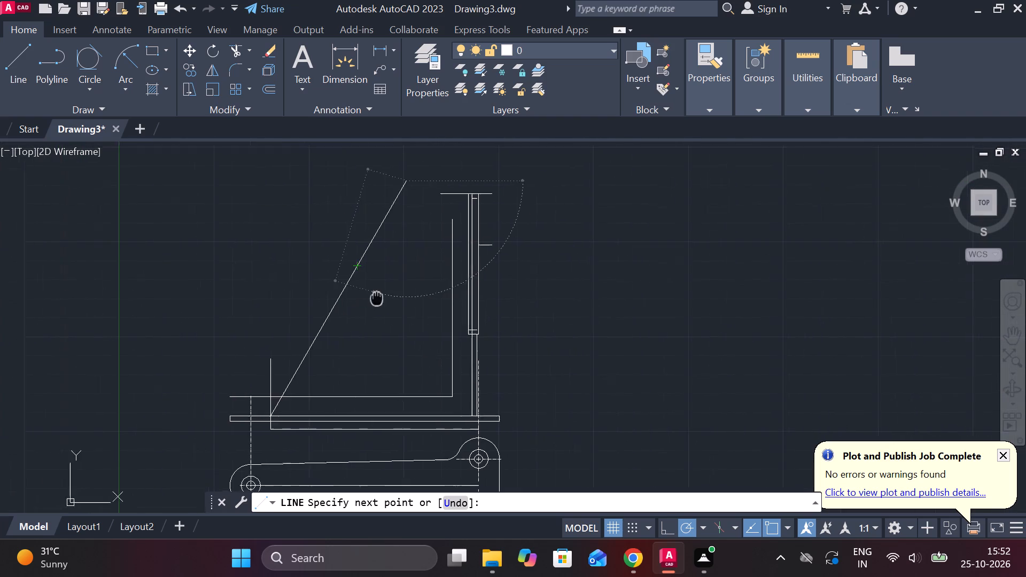
pyautogui.scroll(1, 366, 249)
pyautogui.moveTo(379, 258); pyautogui.dragTo(407, 330, button='middle')
pyautogui.press('Escape')
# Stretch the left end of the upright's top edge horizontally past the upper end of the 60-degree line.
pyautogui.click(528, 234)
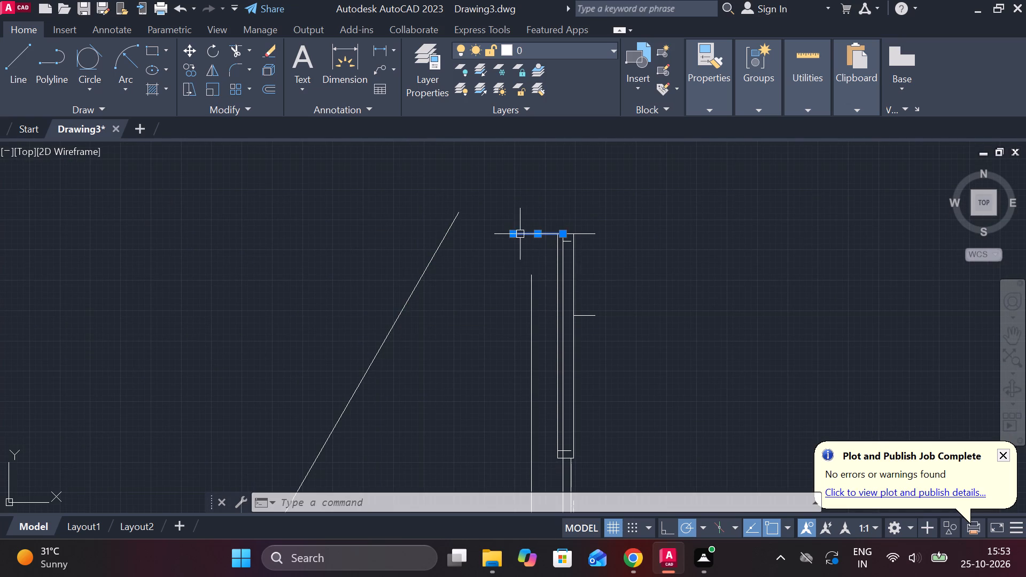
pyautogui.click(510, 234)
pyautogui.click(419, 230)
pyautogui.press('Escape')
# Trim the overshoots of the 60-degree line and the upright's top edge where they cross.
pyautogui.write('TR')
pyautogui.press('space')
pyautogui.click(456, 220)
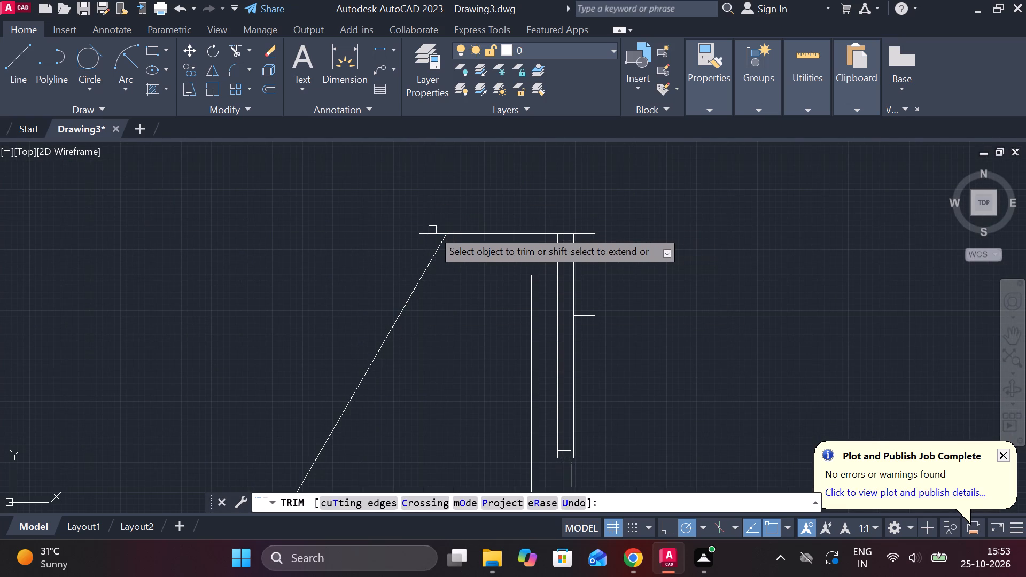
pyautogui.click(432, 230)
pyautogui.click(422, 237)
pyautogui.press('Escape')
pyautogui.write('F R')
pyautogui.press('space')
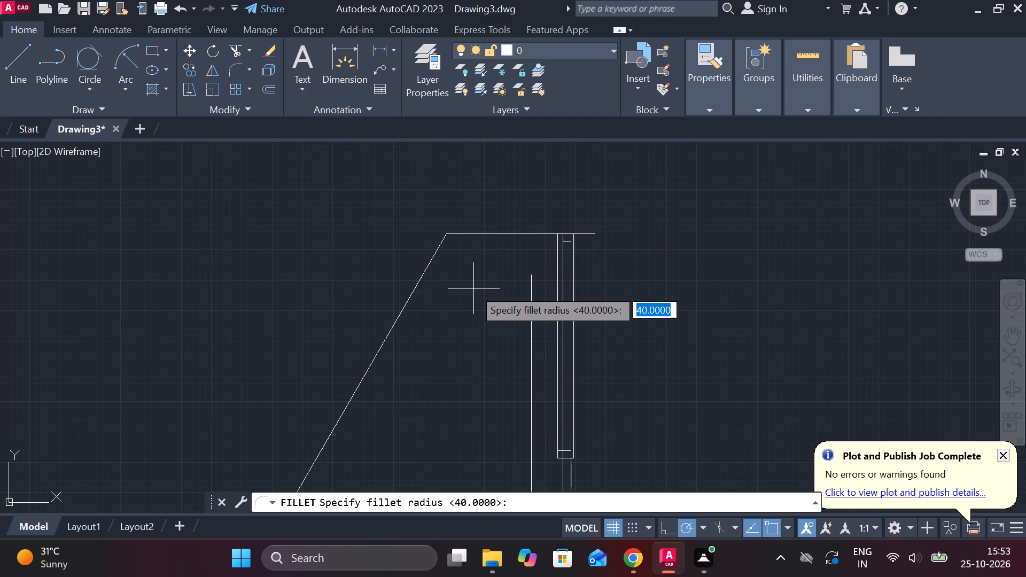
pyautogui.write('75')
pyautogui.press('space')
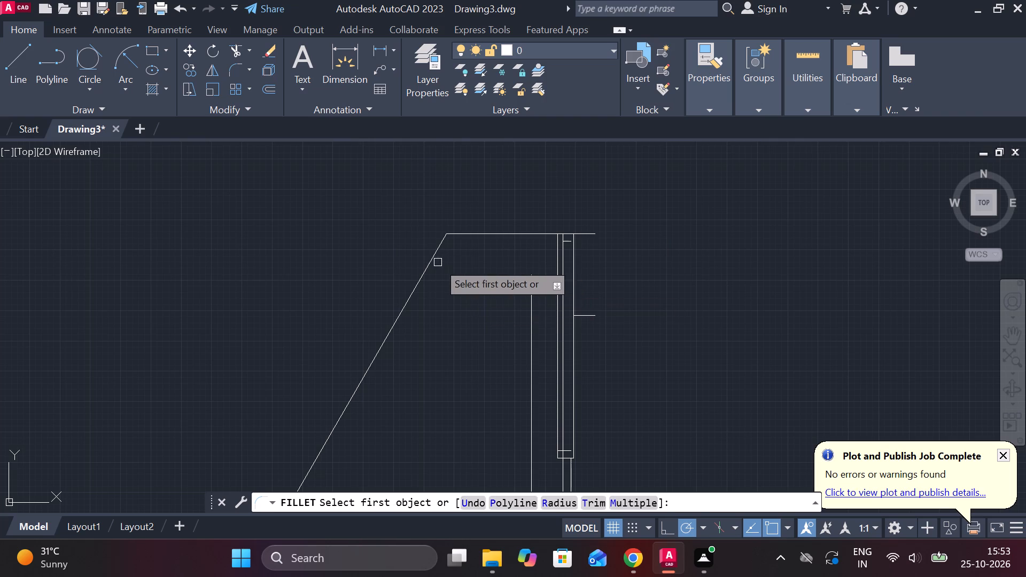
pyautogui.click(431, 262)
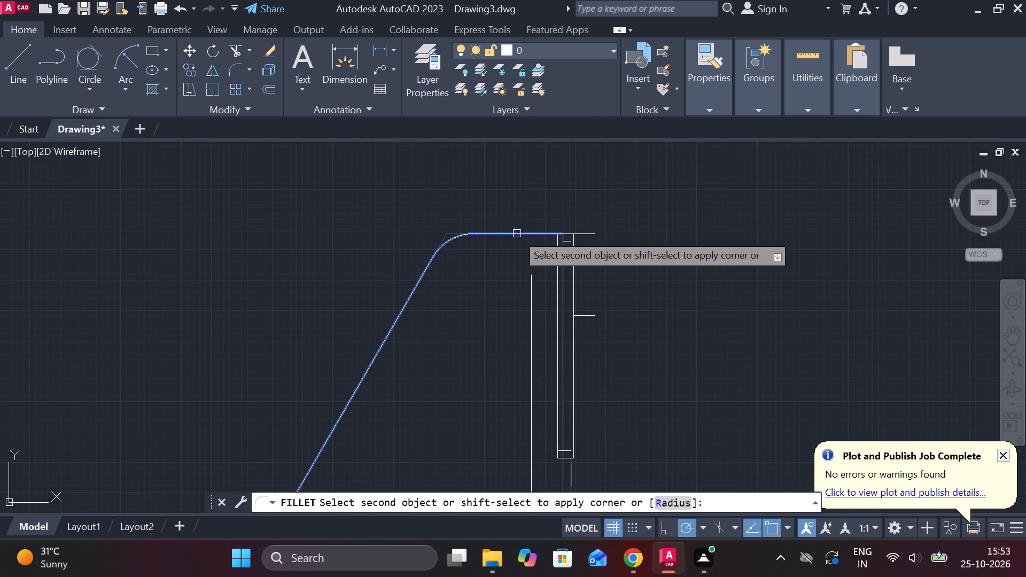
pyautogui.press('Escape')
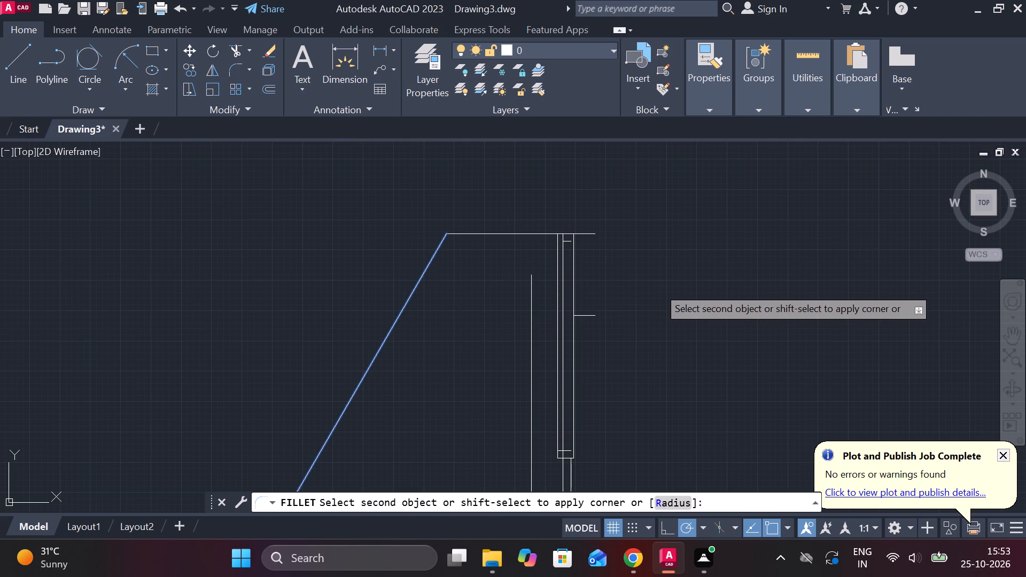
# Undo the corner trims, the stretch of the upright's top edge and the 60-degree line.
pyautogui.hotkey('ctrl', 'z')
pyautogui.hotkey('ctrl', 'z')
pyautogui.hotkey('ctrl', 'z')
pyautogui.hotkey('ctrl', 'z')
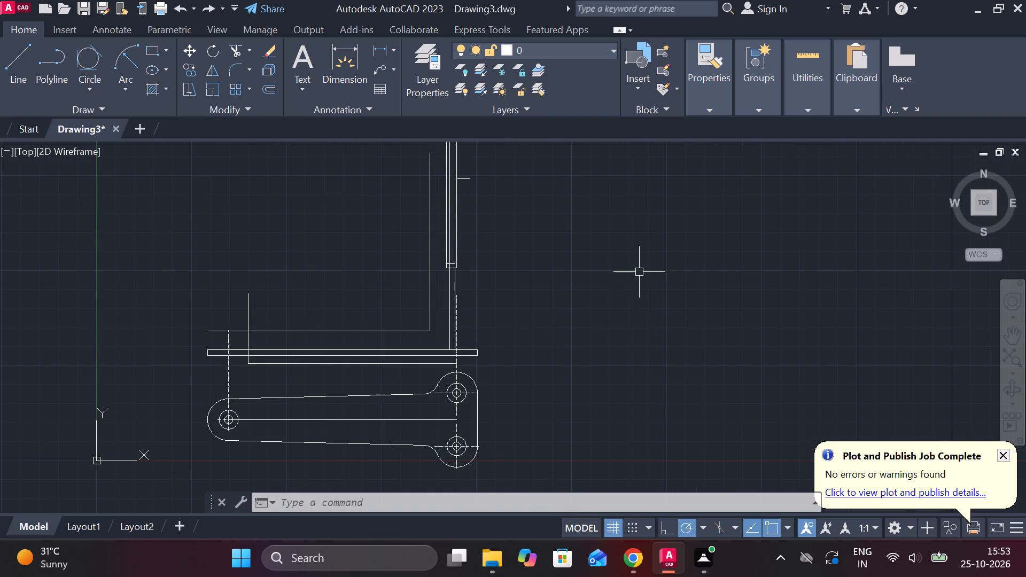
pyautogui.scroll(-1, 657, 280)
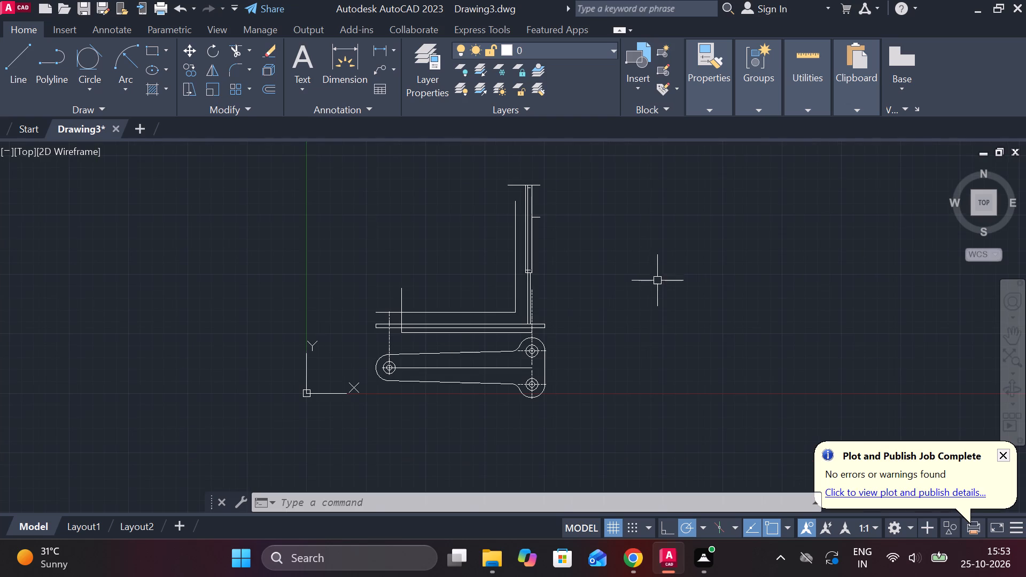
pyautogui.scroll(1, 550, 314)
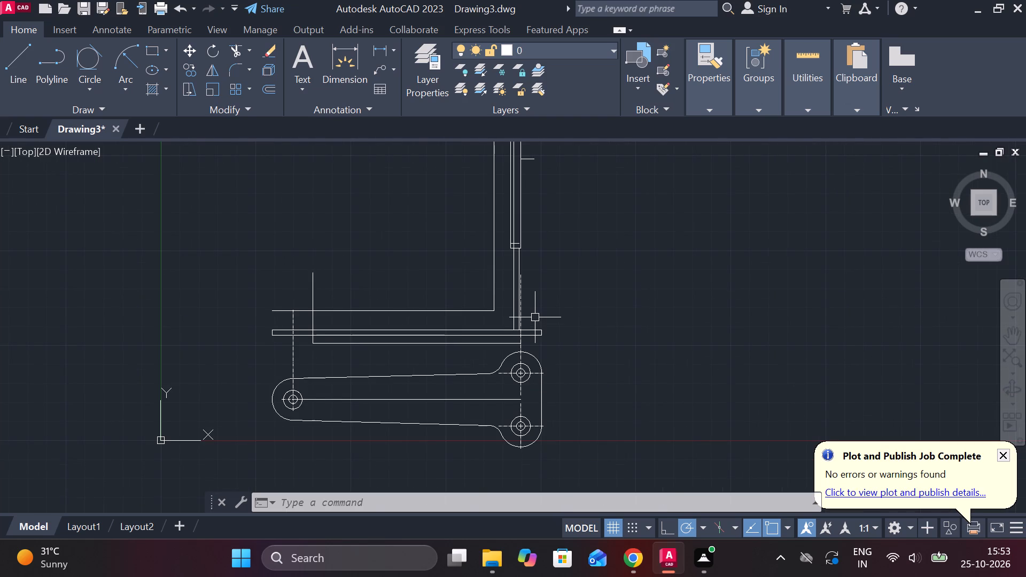
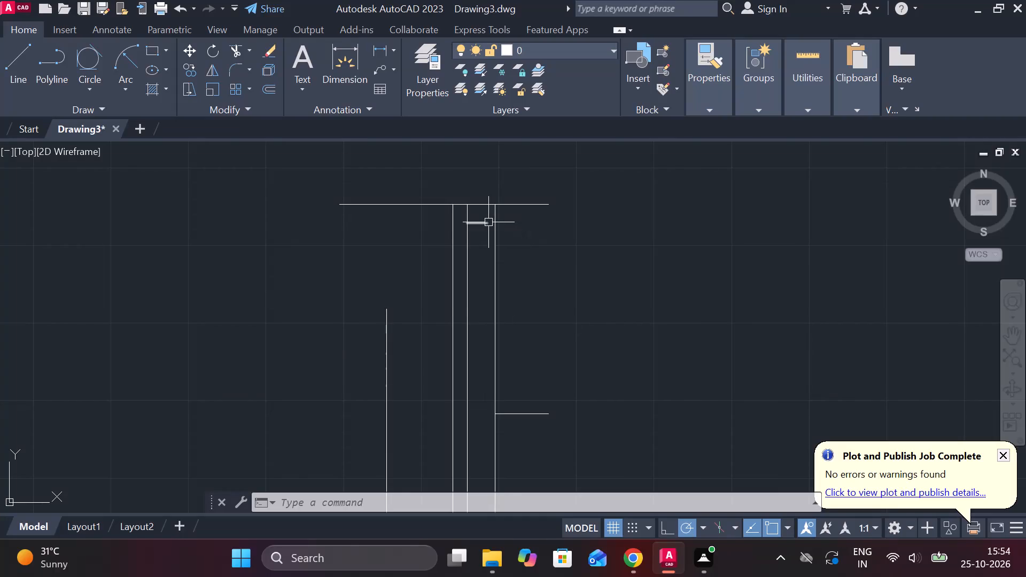
# Stretch the left end of the short horizontal line just below the upright's top edge about 56 units leftward.
pyautogui.click(487, 222)
pyautogui.click(466, 221)
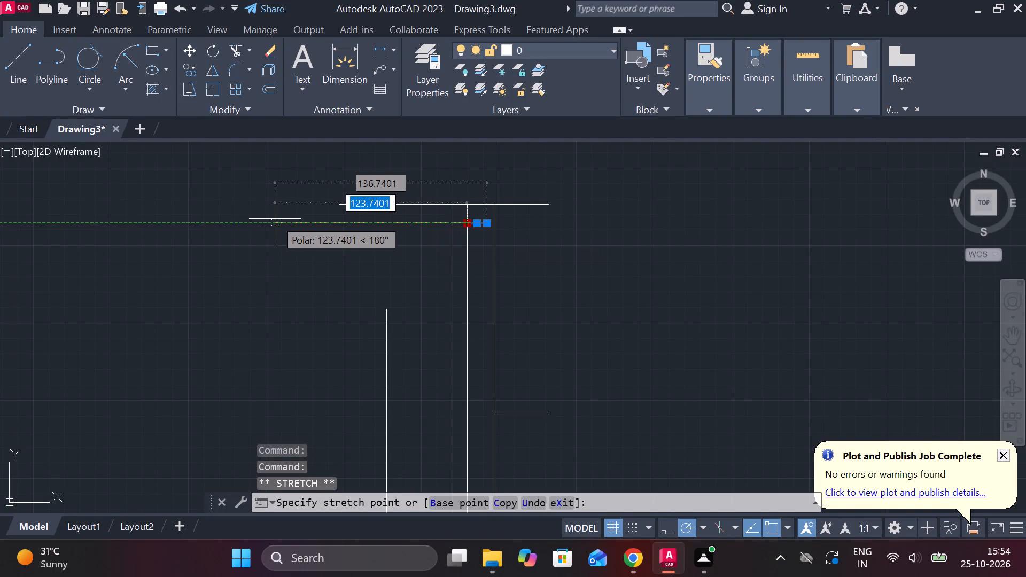
pyautogui.click(380, 225)
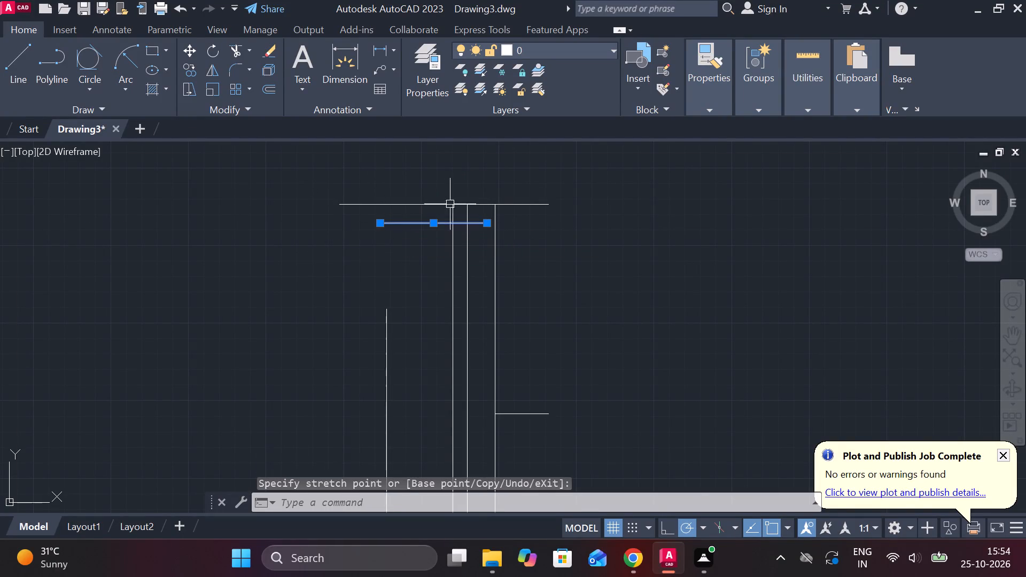
pyautogui.press('Escape')
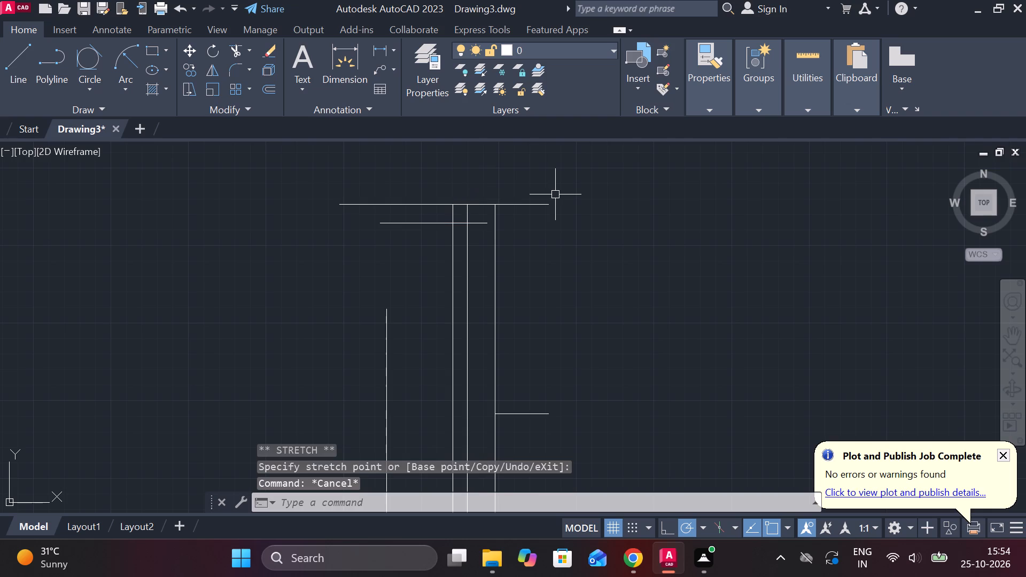
# Trim the part of the upright's top edge that overshoots the upright's right vertical edge.
pyautogui.write('TR')
pyautogui.press('space')
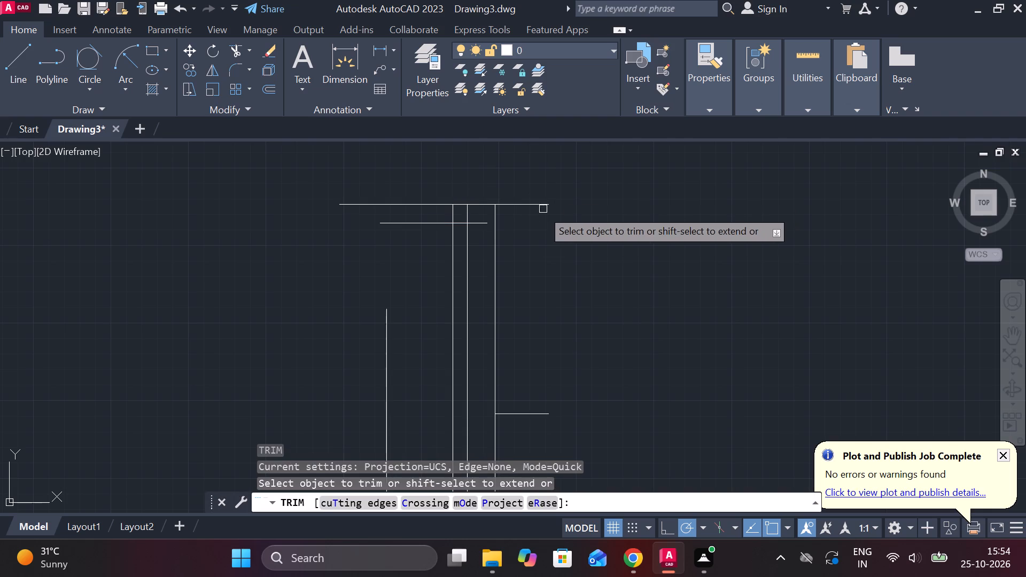
pyautogui.click(518, 206)
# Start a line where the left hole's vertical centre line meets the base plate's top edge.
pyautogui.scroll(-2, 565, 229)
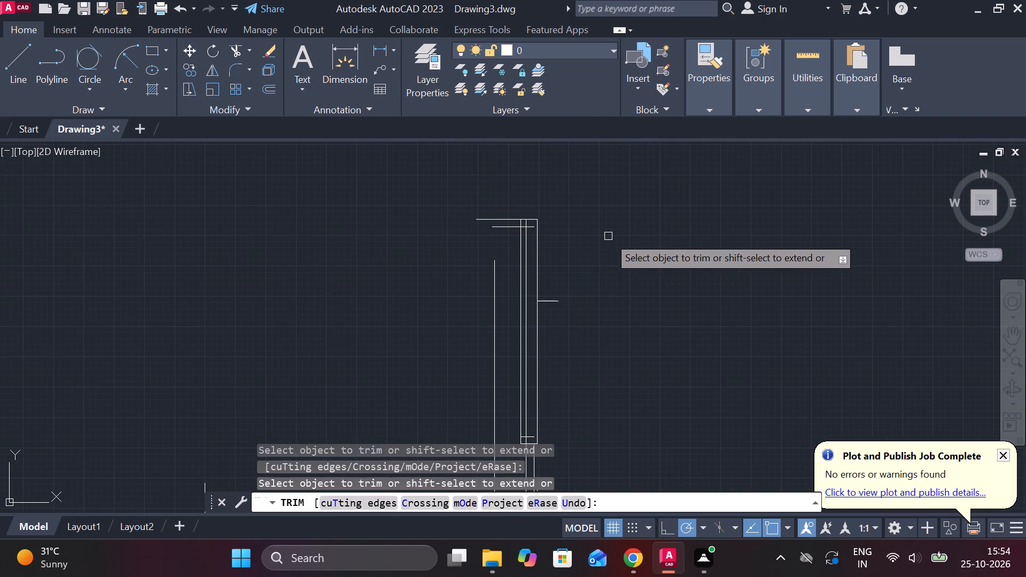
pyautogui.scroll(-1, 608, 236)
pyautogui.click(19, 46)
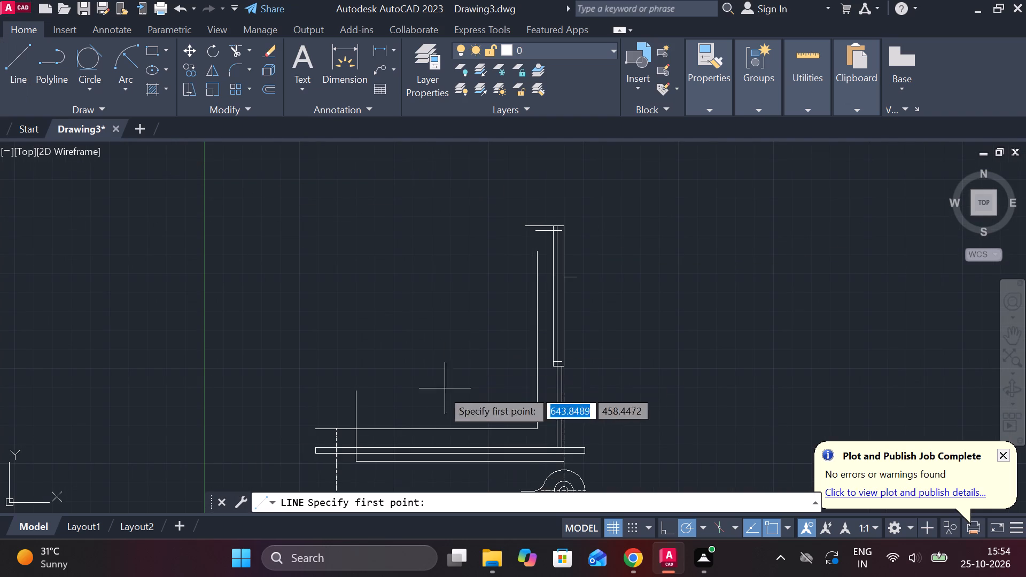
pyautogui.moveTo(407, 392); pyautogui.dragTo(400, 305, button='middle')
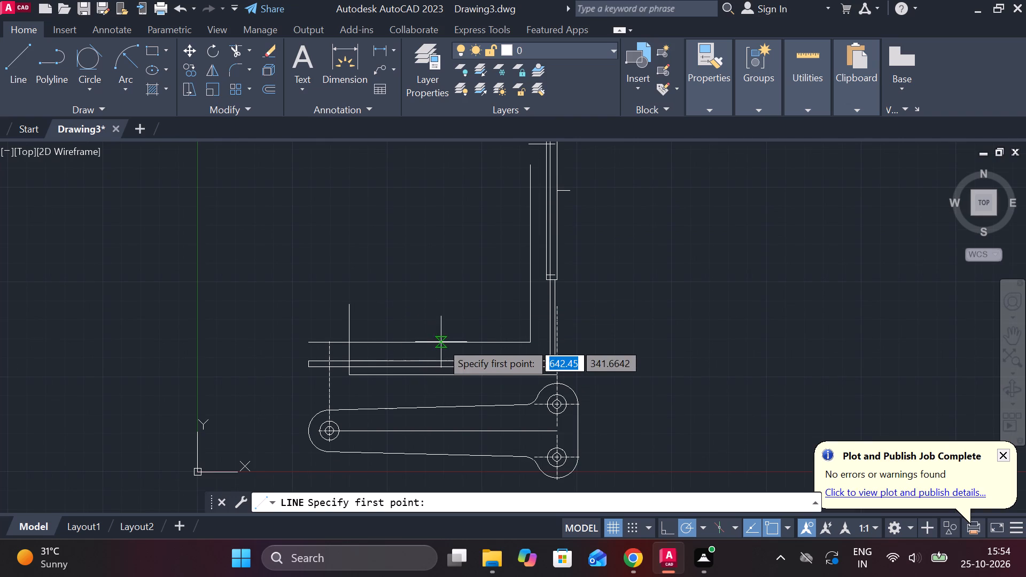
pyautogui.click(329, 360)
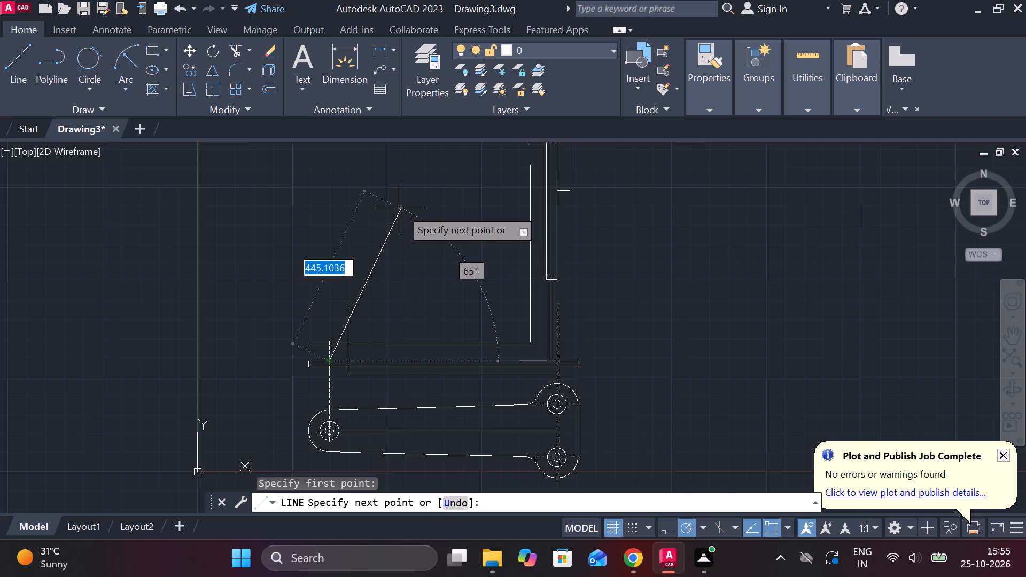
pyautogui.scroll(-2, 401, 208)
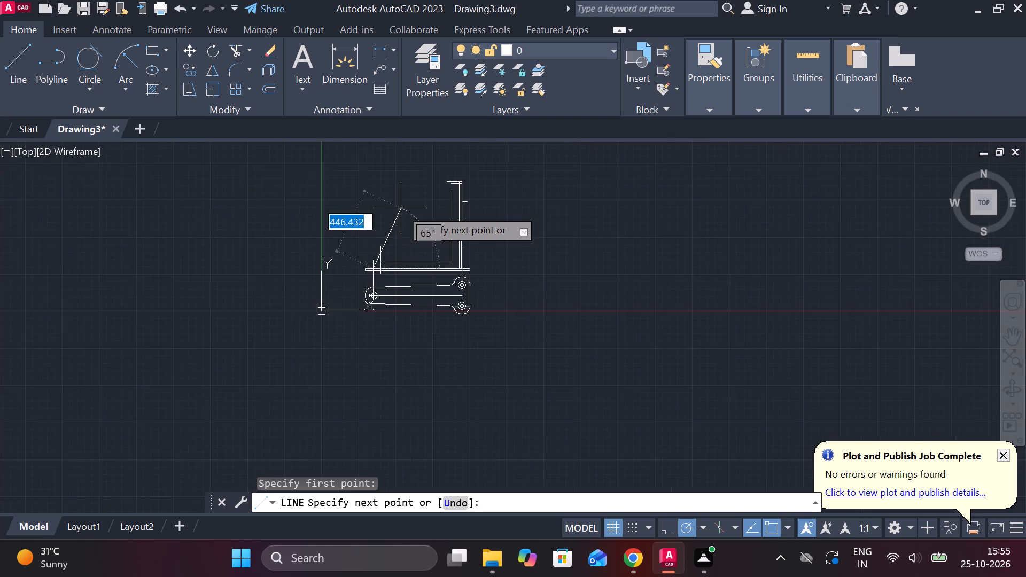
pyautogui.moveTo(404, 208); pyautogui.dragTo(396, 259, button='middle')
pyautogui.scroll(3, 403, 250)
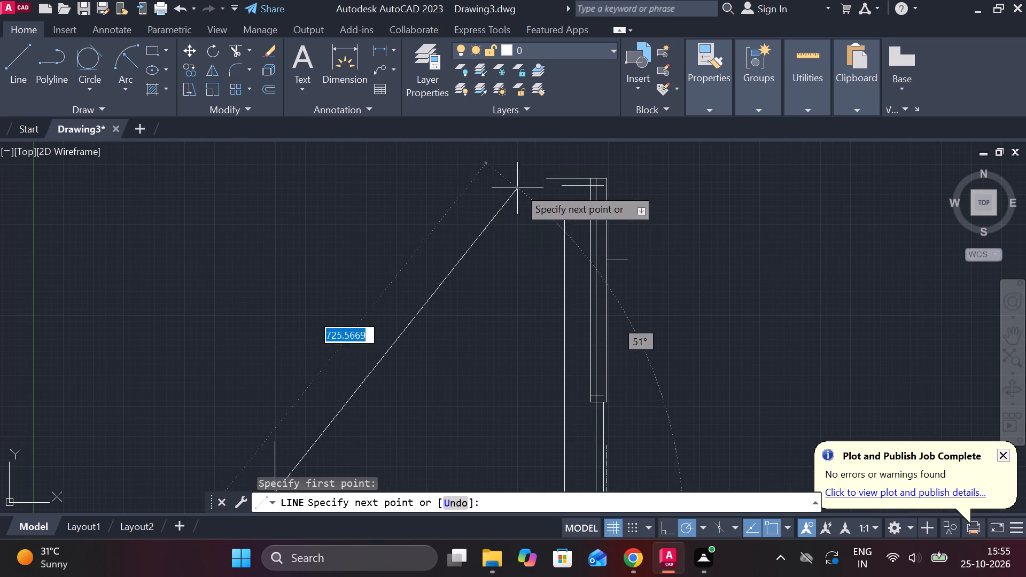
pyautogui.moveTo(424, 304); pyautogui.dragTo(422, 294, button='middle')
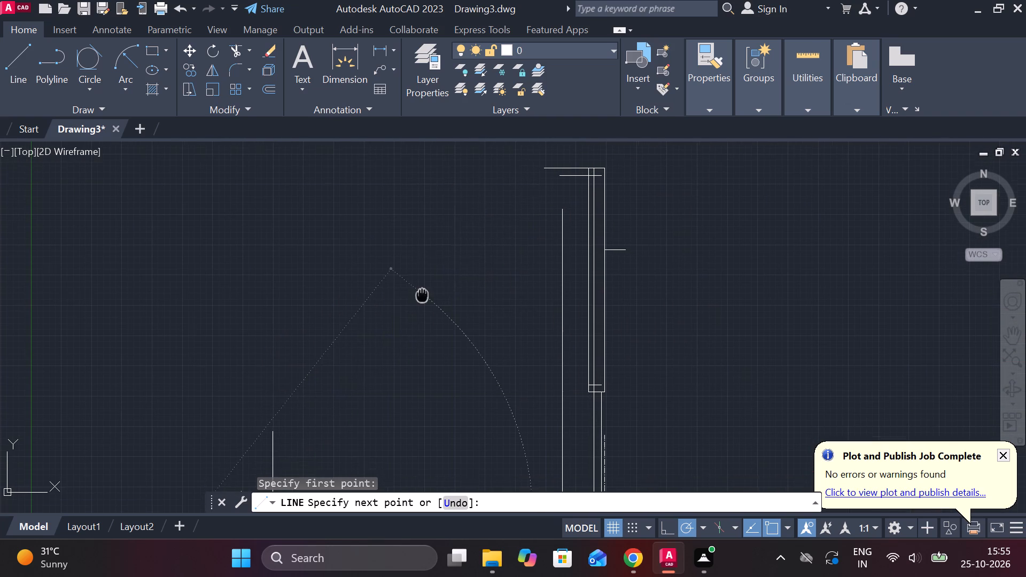
# Set polar tracking to 30-degree increments (30, 60, 90, 120).
pyautogui.click(710, 526)
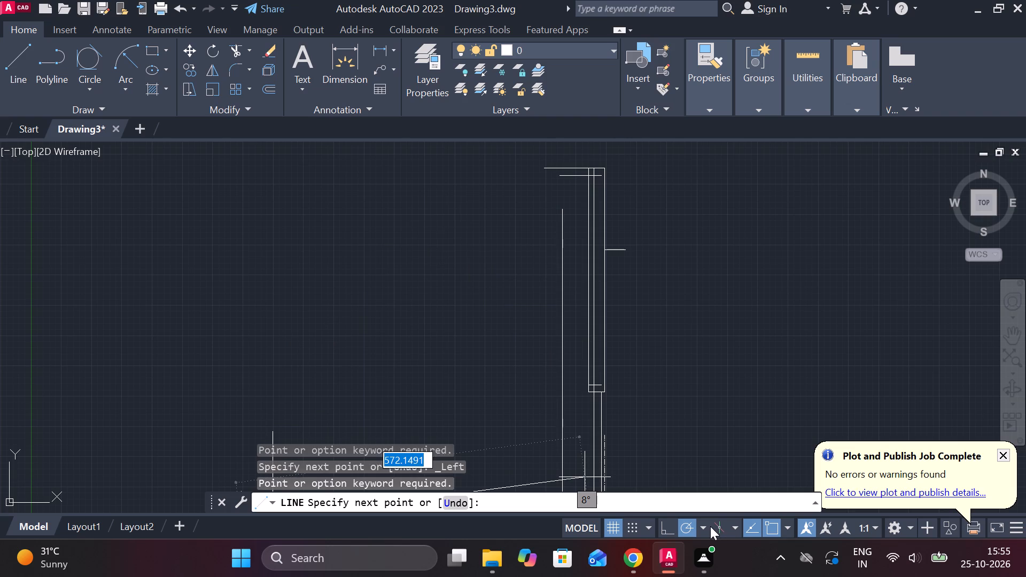
pyautogui.click(708, 524)
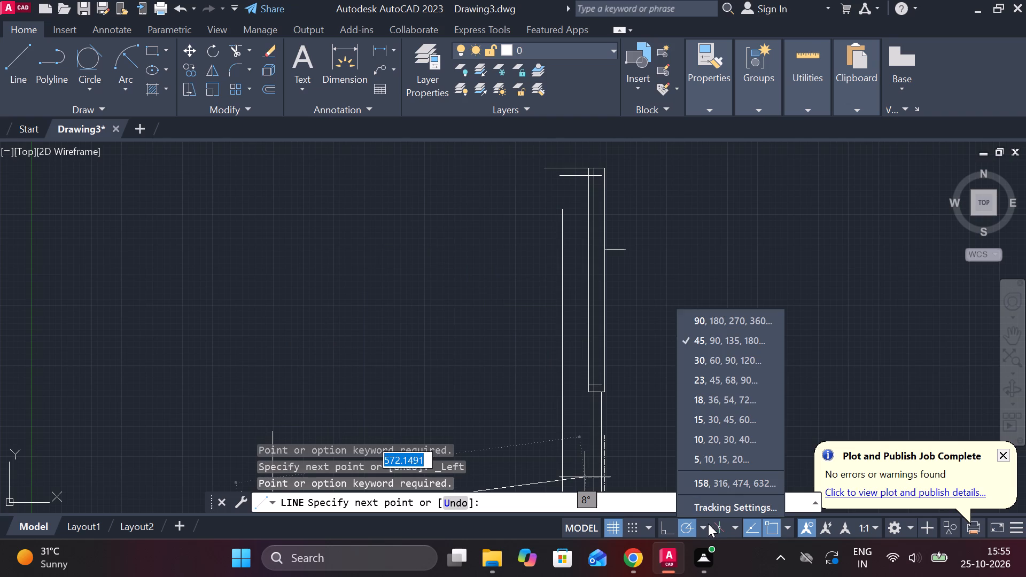
pyautogui.click(719, 329)
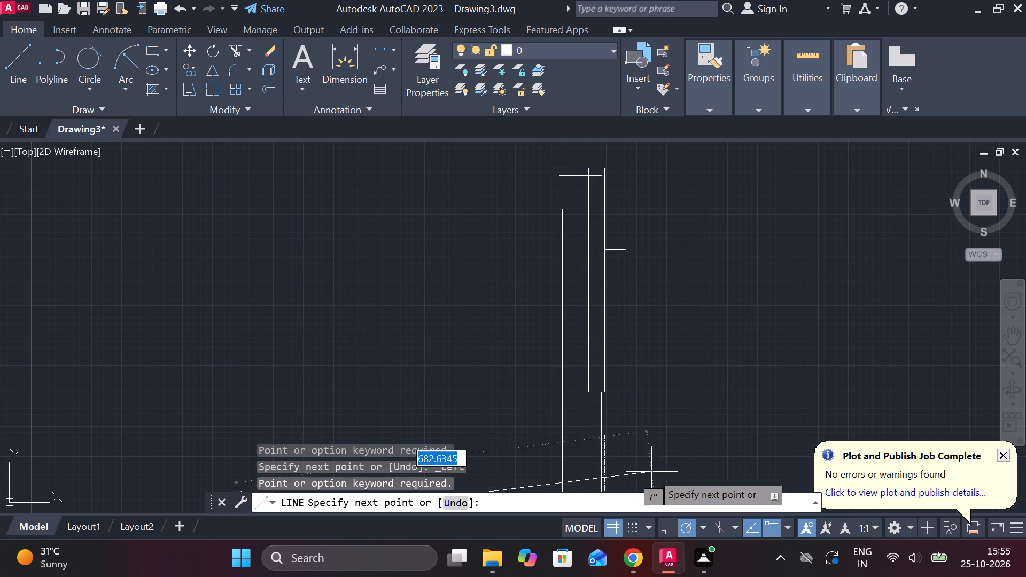
pyautogui.click(696, 530)
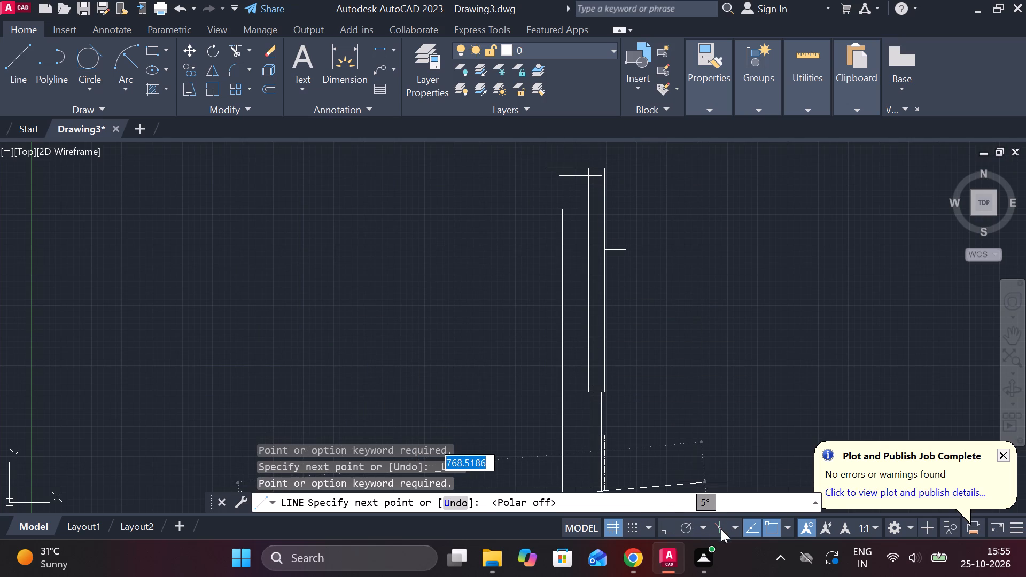
pyautogui.click(701, 528)
pyautogui.click(689, 525)
pyautogui.click(688, 526)
pyautogui.click(706, 527)
pyautogui.click(729, 358)
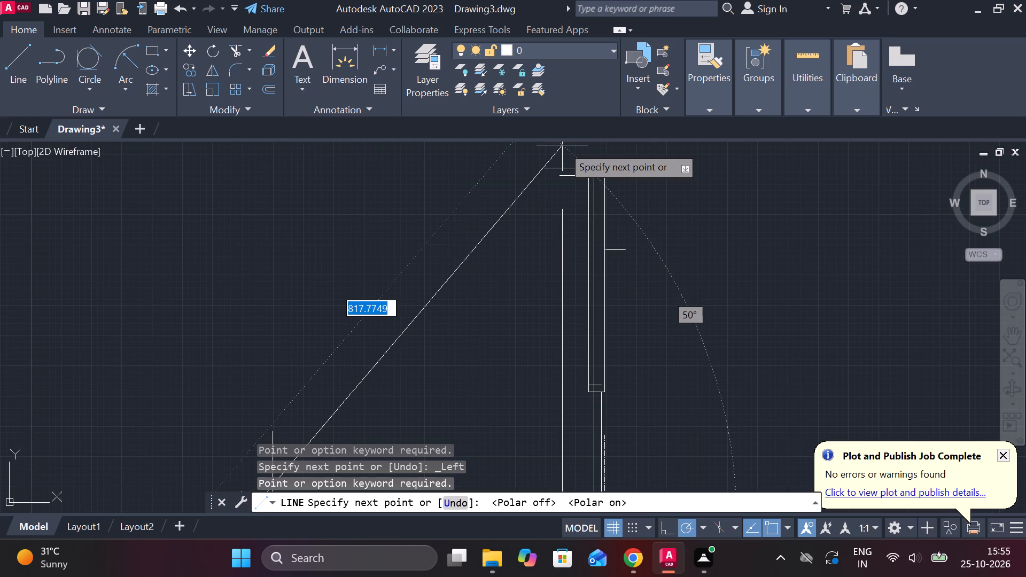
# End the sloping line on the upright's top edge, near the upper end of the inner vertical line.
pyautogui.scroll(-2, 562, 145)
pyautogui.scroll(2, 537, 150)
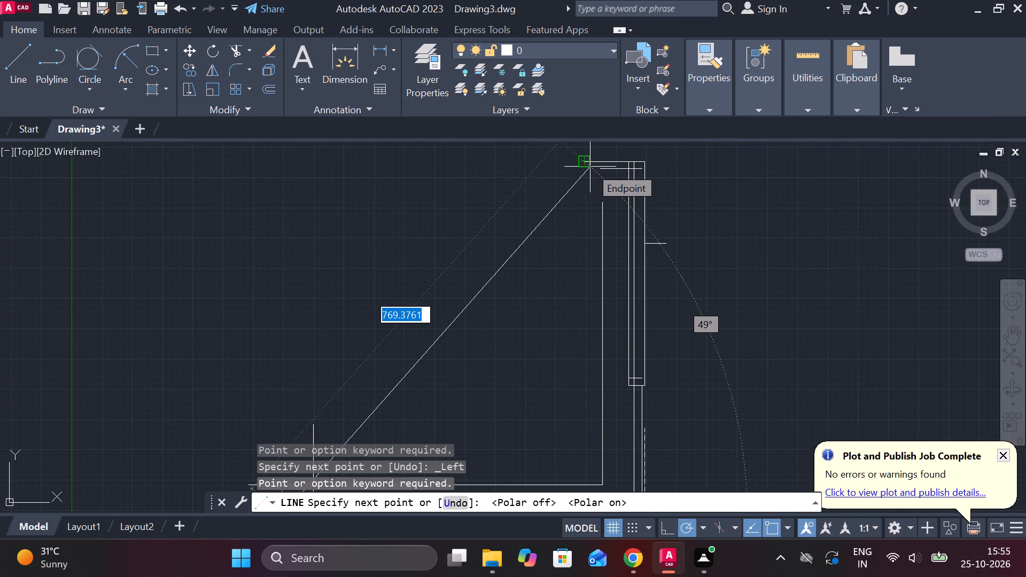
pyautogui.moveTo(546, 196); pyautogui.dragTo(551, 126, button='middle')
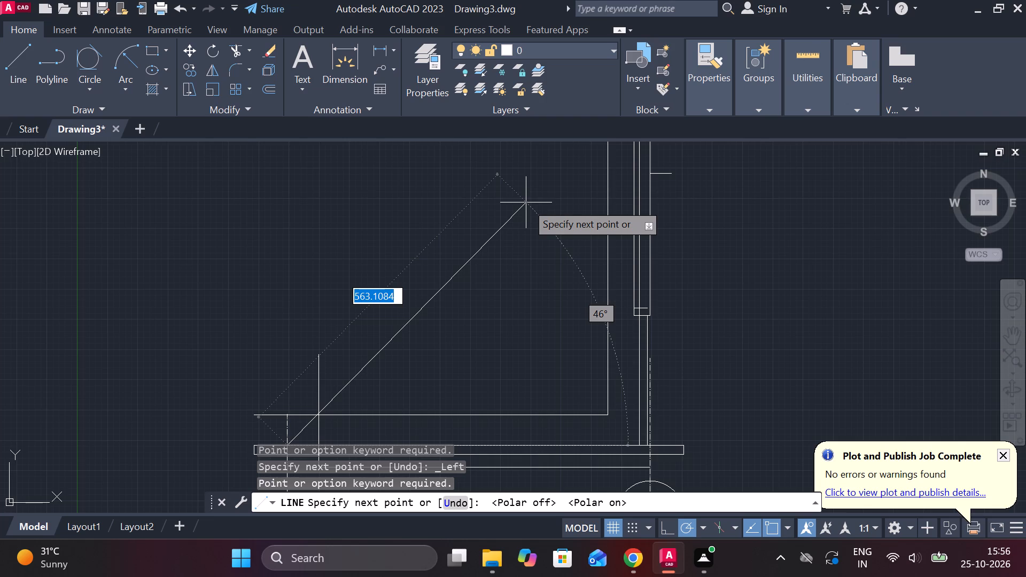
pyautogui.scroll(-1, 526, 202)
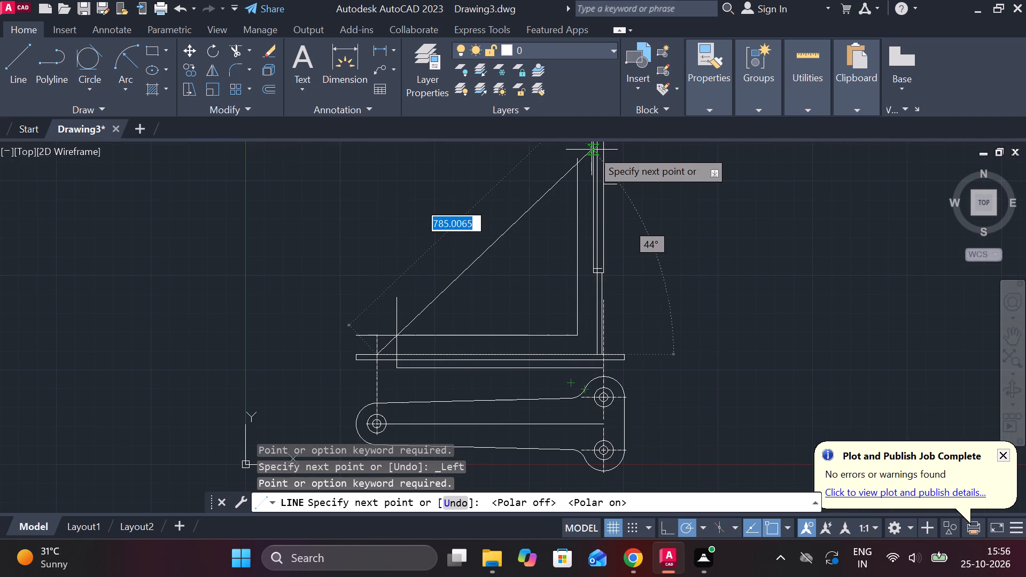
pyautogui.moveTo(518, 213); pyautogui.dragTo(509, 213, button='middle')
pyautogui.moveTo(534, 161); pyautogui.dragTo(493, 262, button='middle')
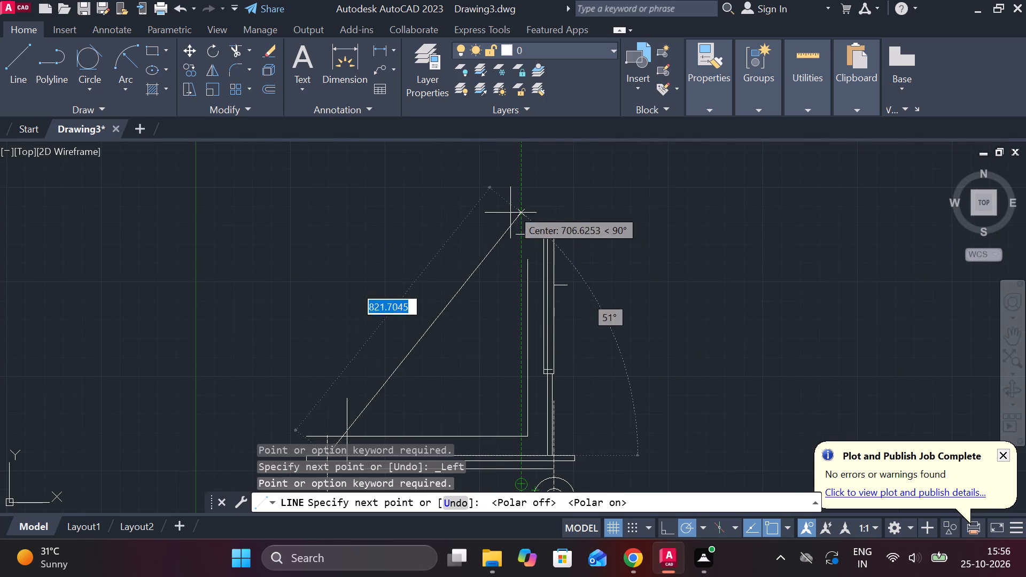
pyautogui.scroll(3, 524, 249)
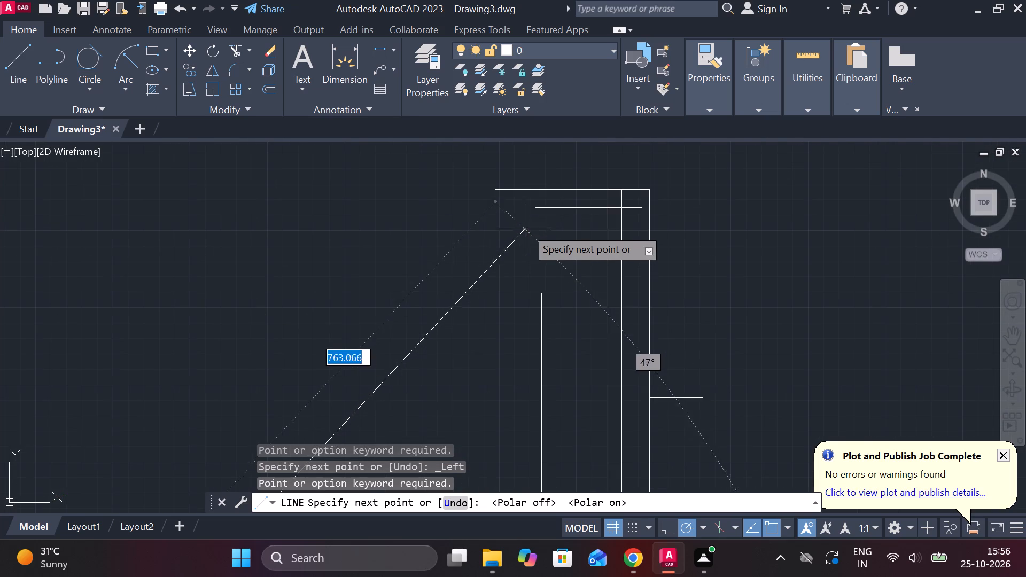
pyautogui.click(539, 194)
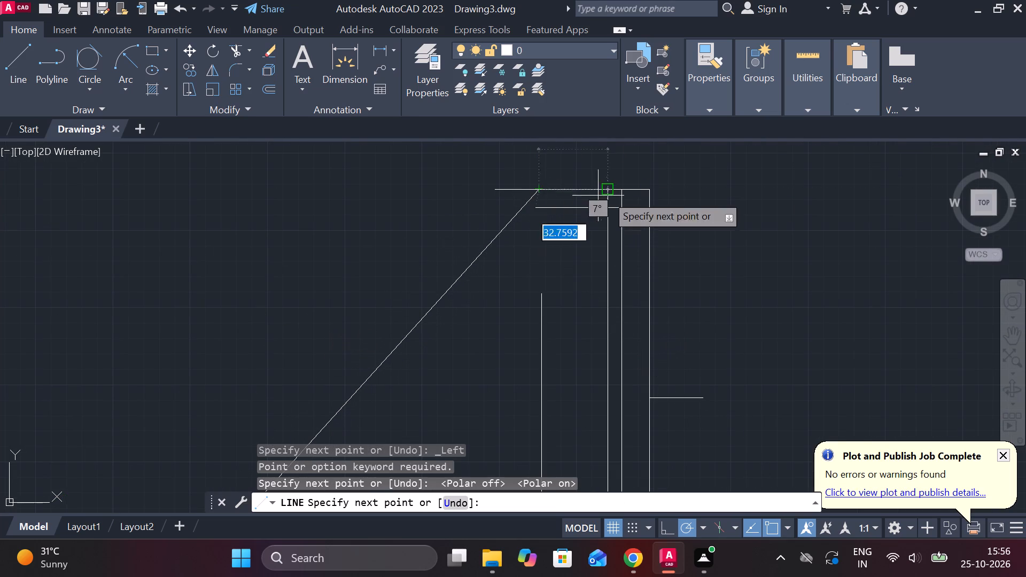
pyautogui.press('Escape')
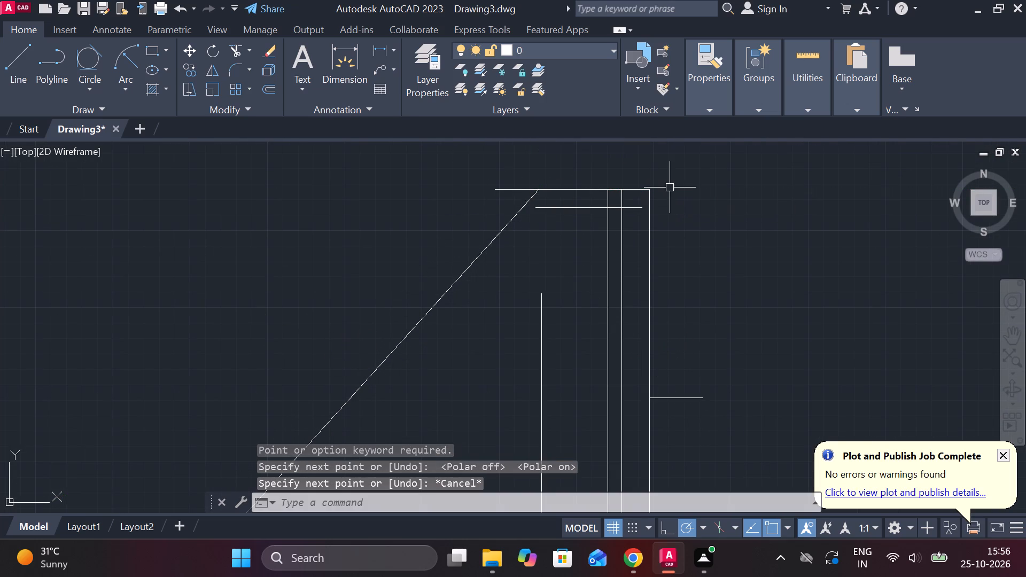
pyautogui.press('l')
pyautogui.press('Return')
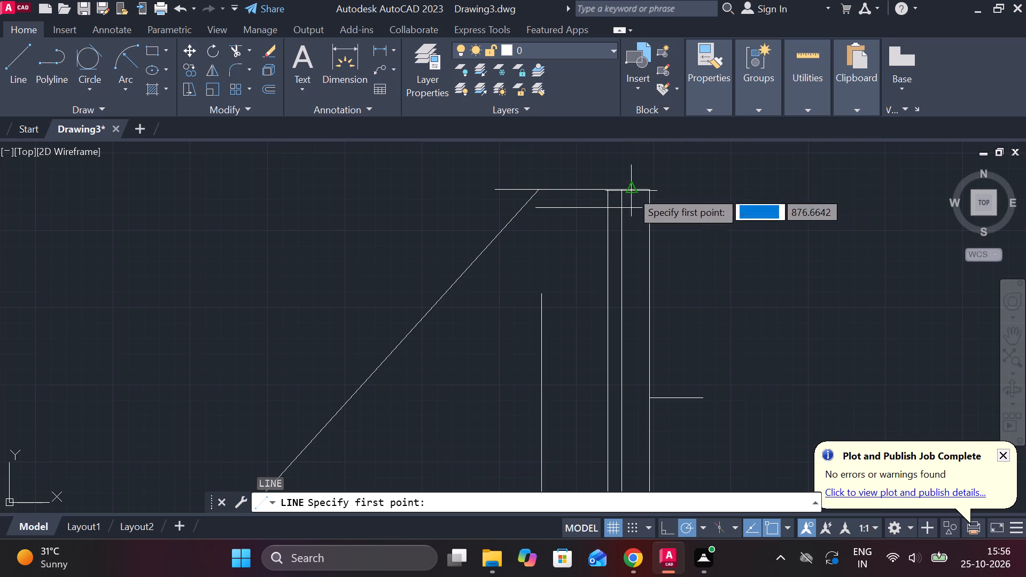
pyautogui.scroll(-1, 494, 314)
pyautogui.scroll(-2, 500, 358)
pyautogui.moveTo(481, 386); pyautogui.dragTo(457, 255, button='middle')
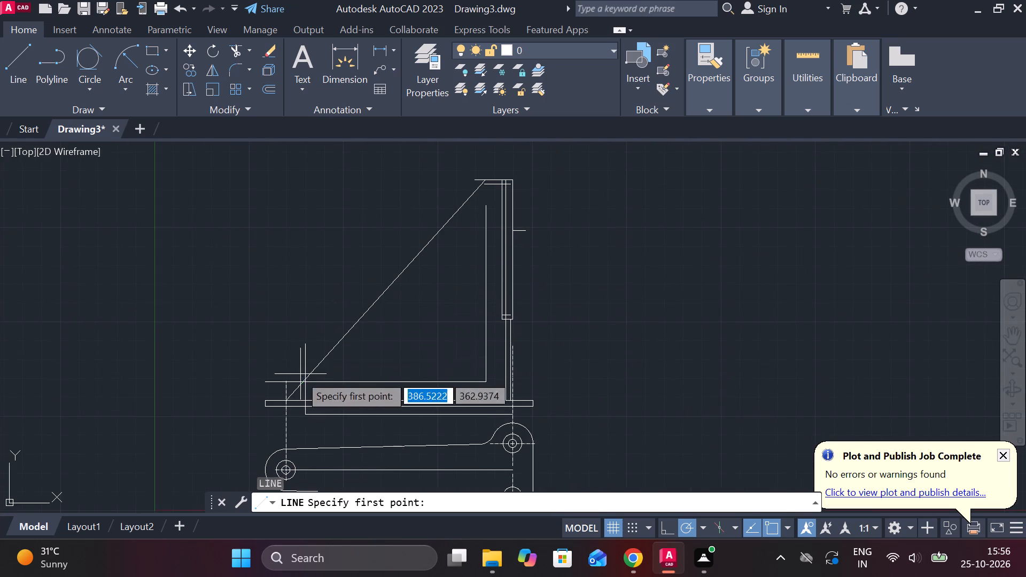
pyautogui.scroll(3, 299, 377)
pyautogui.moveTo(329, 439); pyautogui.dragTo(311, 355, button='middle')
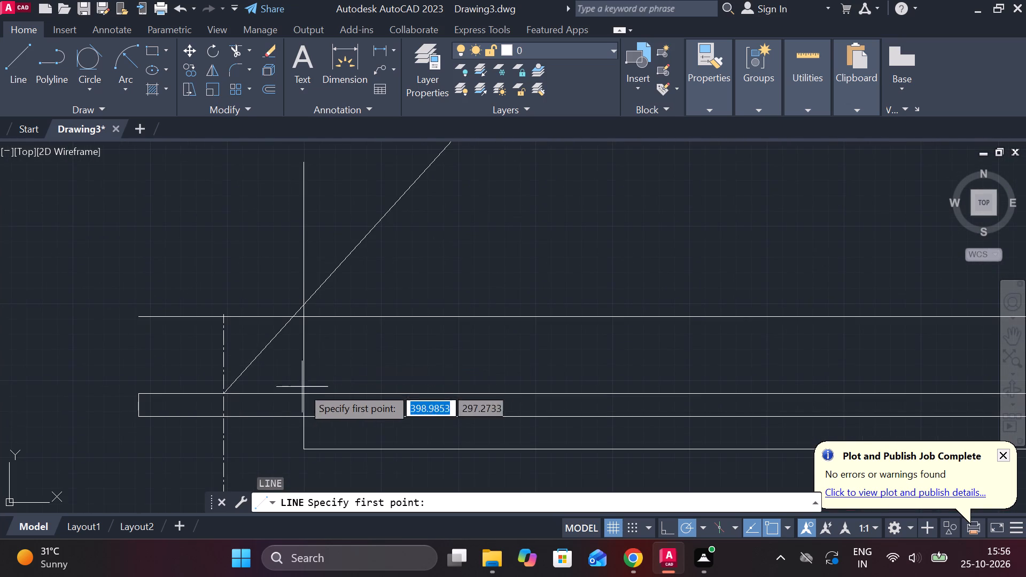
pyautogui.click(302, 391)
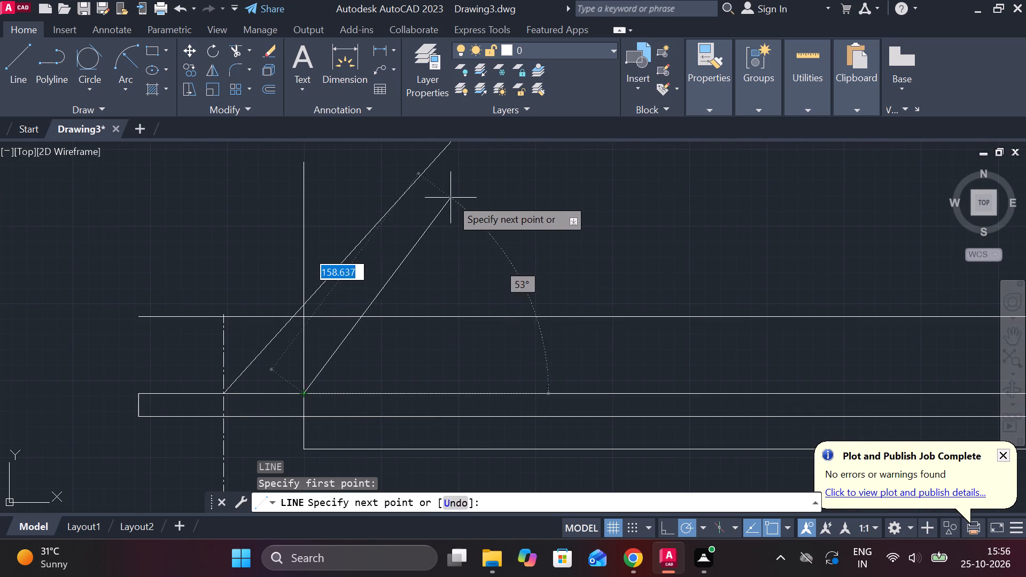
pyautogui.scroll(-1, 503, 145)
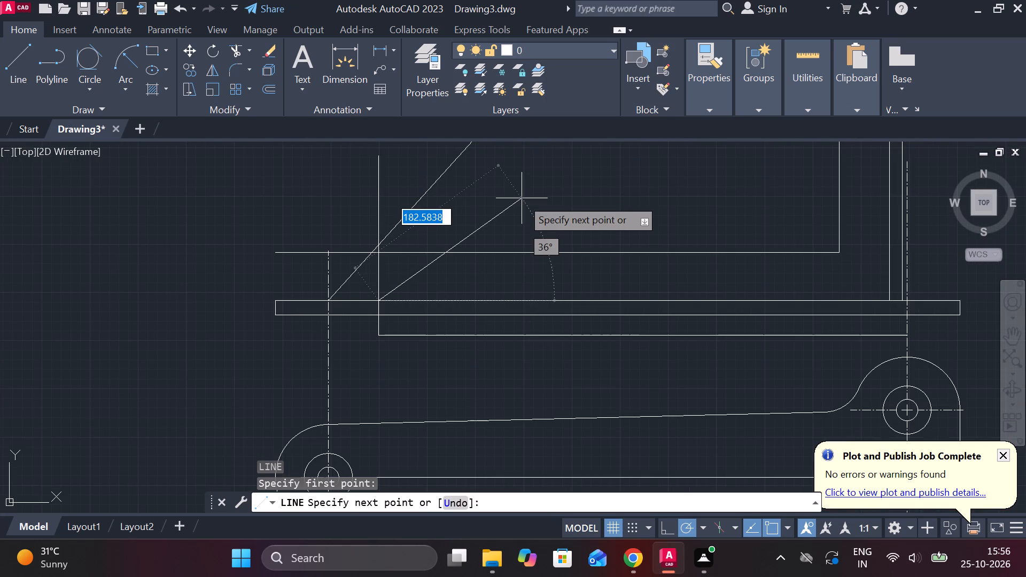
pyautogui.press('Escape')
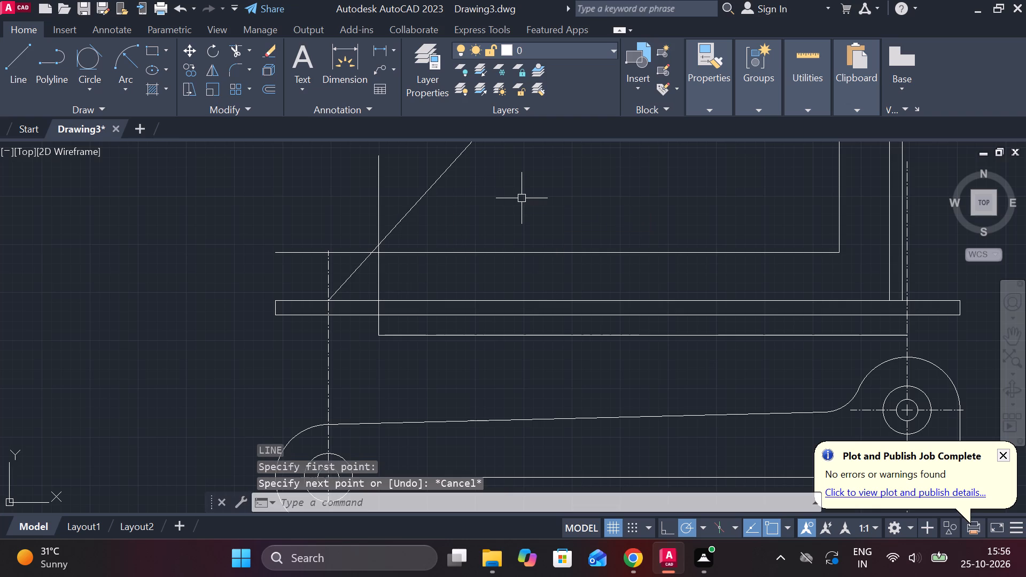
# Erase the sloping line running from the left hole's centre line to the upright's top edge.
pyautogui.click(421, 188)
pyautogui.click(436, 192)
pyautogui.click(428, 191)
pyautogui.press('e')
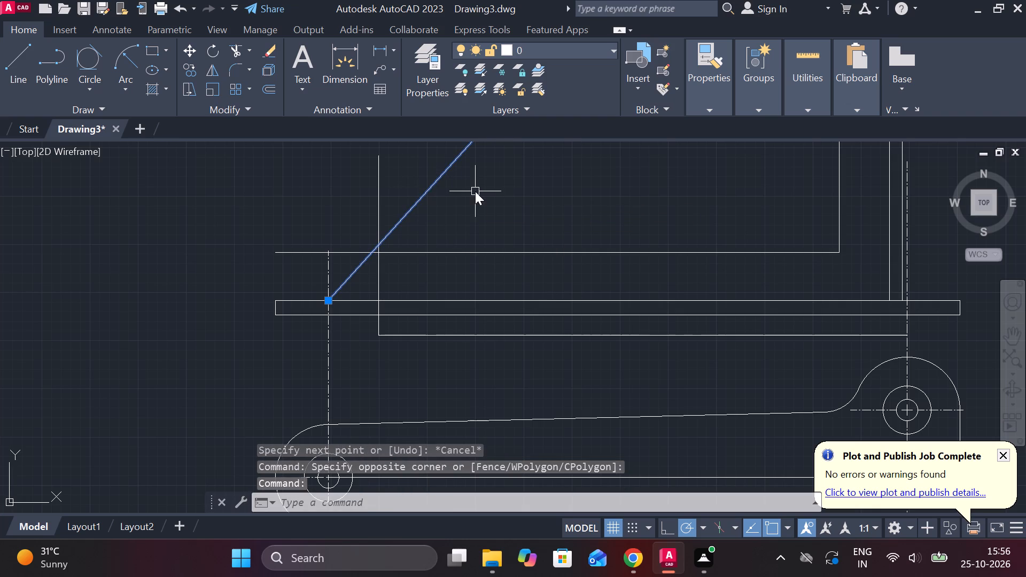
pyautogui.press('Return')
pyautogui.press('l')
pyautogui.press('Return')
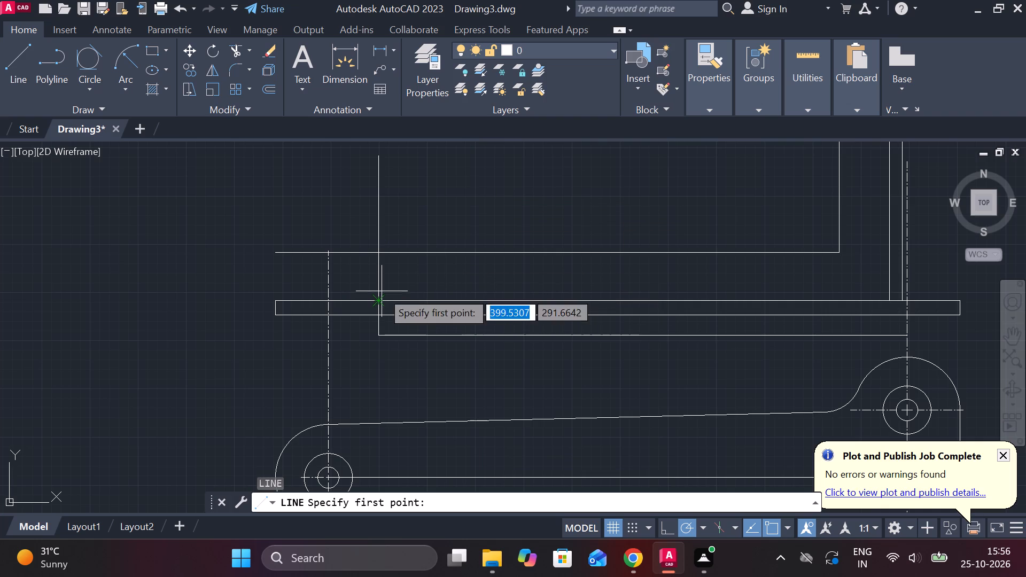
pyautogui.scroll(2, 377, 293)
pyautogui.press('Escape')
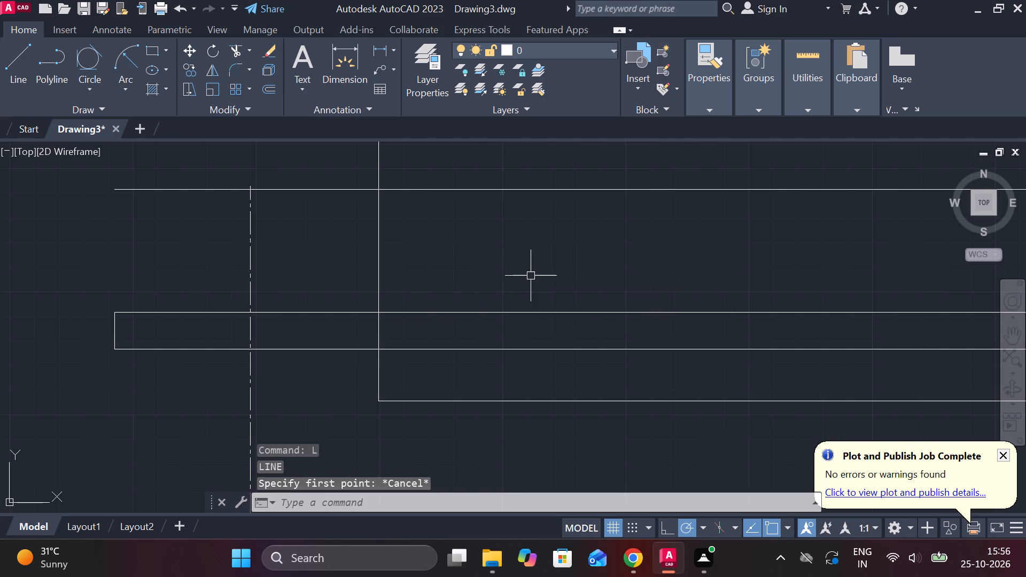
# Draw a line 10 up from the base plate's top-left corner, continuing horizontally to the vertical line beside the left hole.
pyautogui.press('l')
pyautogui.press('Return')
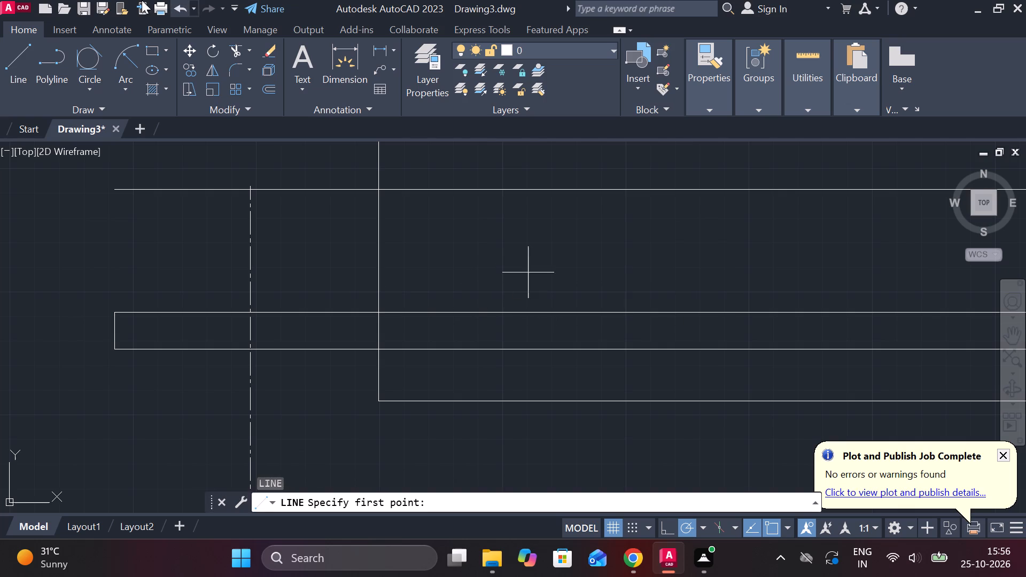
pyautogui.click(124, 310)
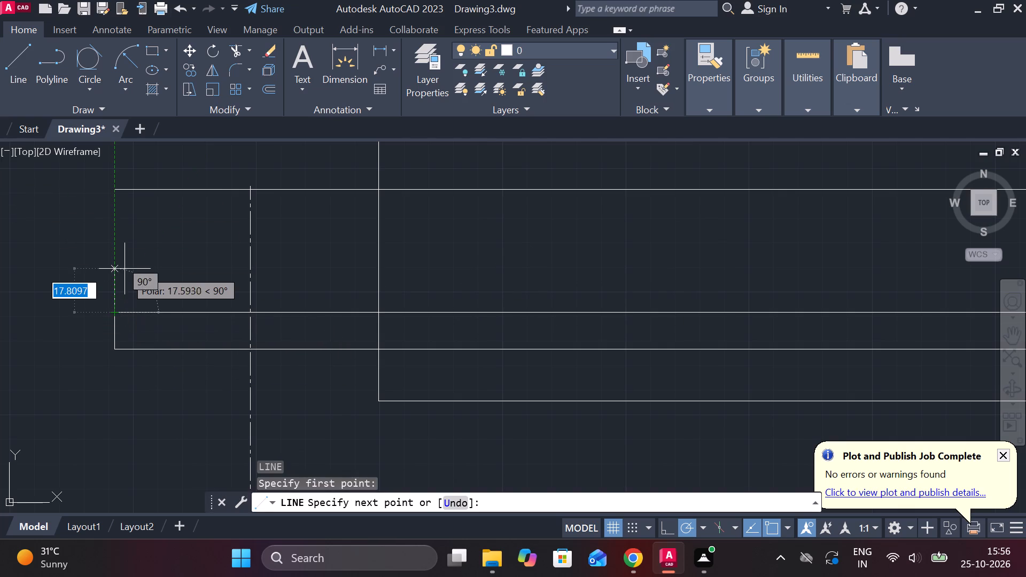
pyautogui.press('1')
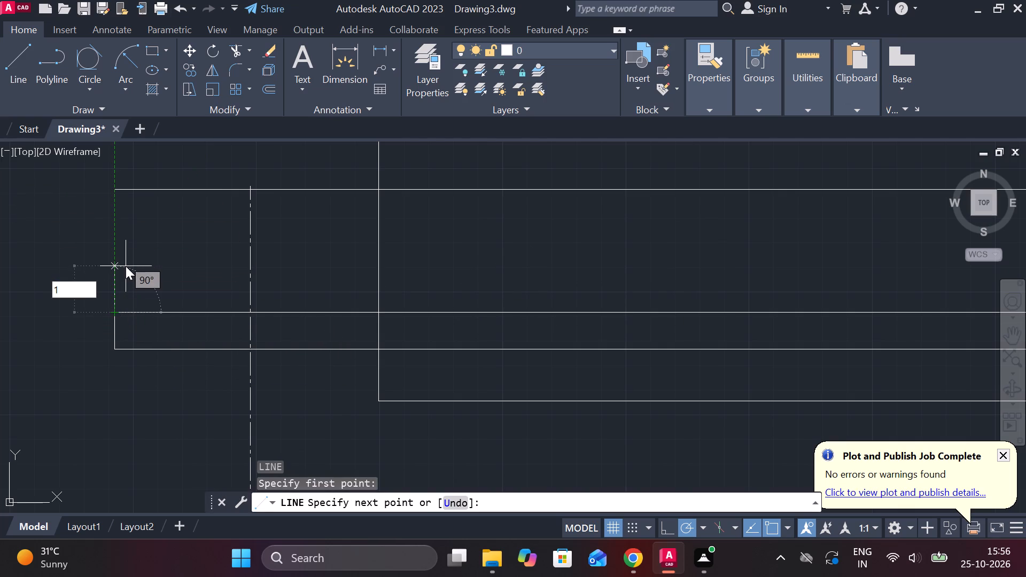
pyautogui.press('0')
pyautogui.press('Return')
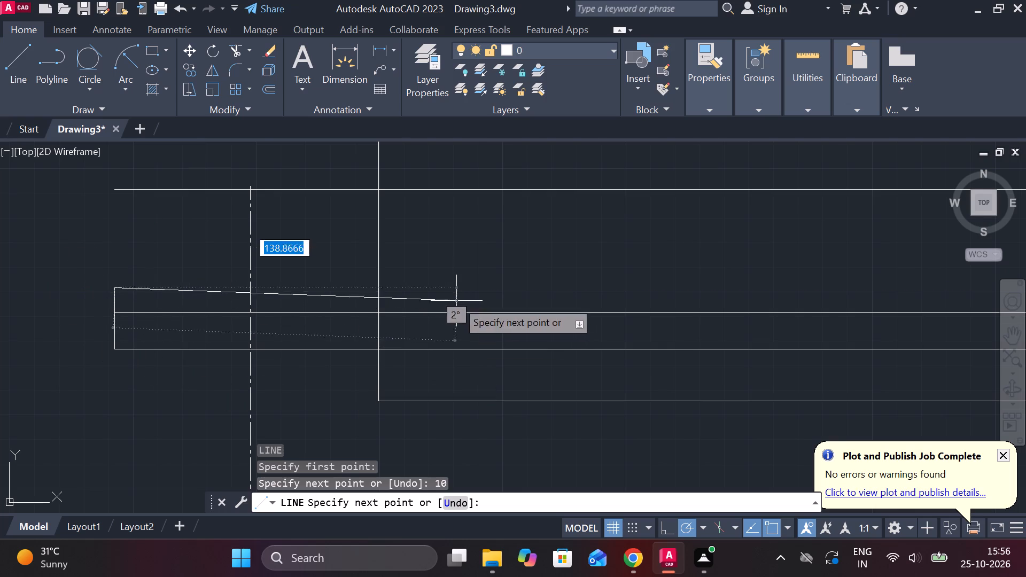
pyautogui.click(374, 290)
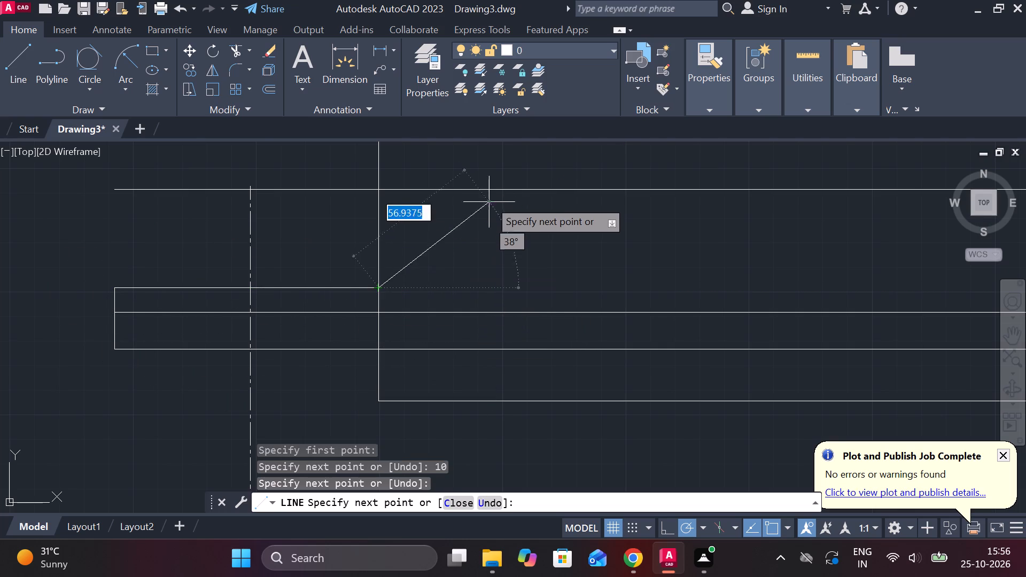
# Continue with a sloping line up to the level of the inner horizontal line, just below the left end of the upright's top edge.
pyautogui.scroll(-1, 463, 195)
pyautogui.moveTo(463, 195); pyautogui.dragTo(369, 348, button='middle')
pyautogui.scroll(-2, 426, 206)
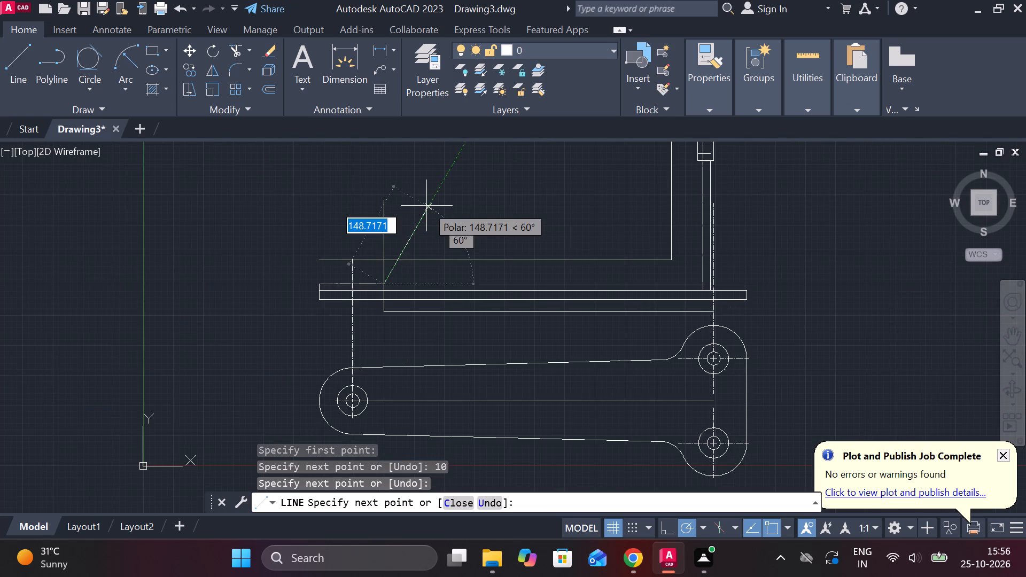
pyautogui.moveTo(426, 206); pyautogui.dragTo(270, 447, button='middle')
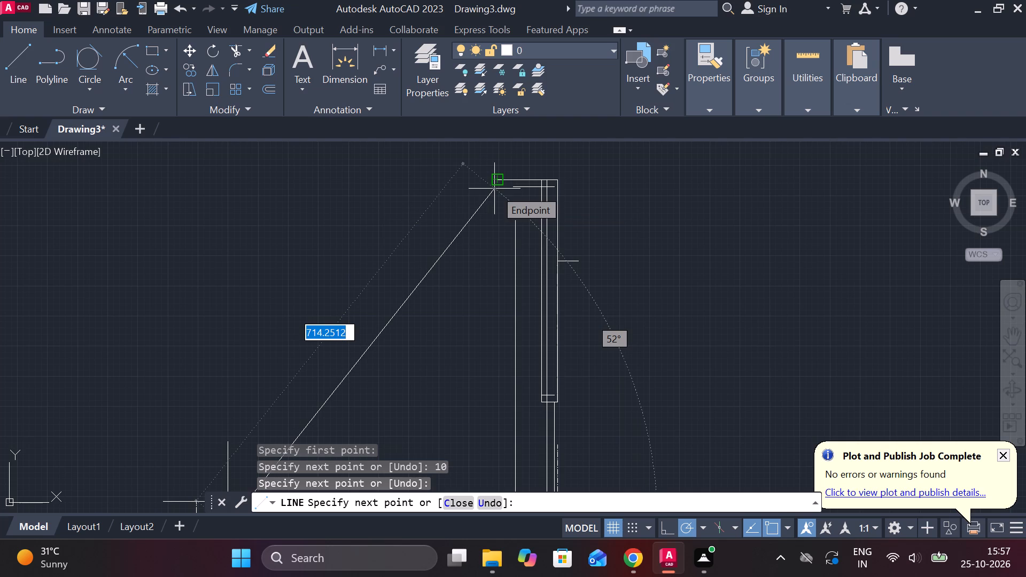
pyautogui.scroll(1, 492, 184)
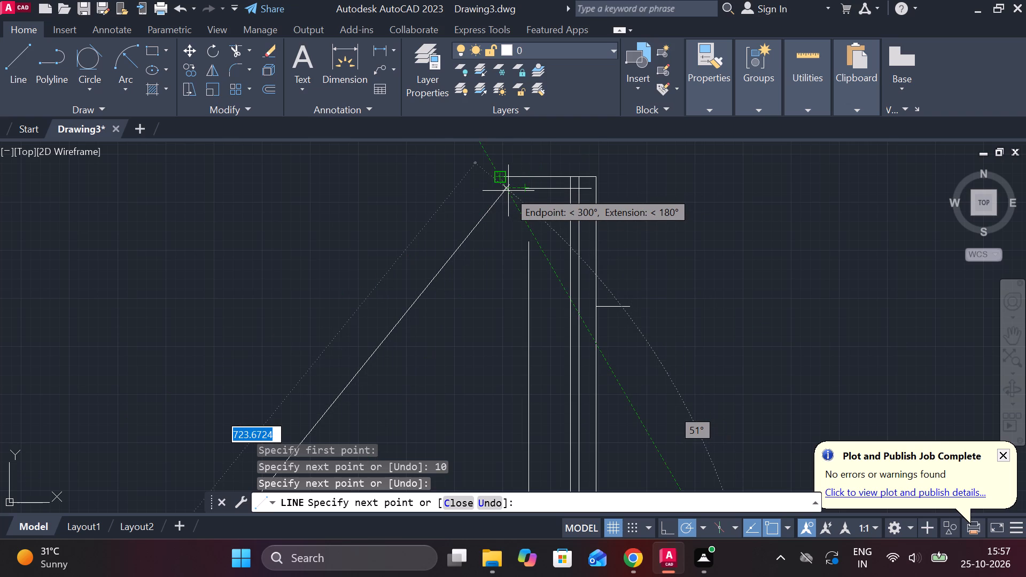
pyautogui.click(508, 191)
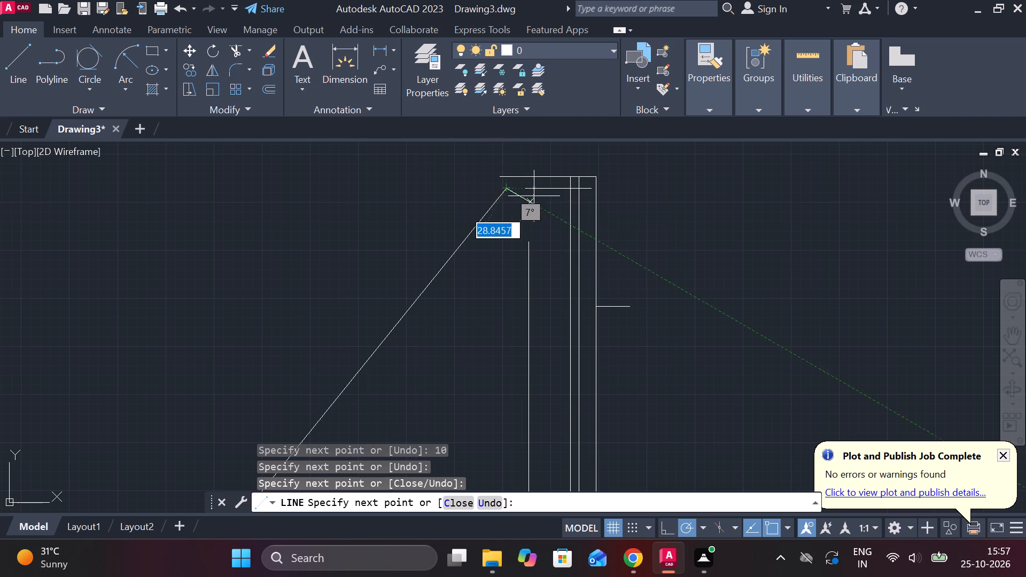
pyautogui.press('Escape')
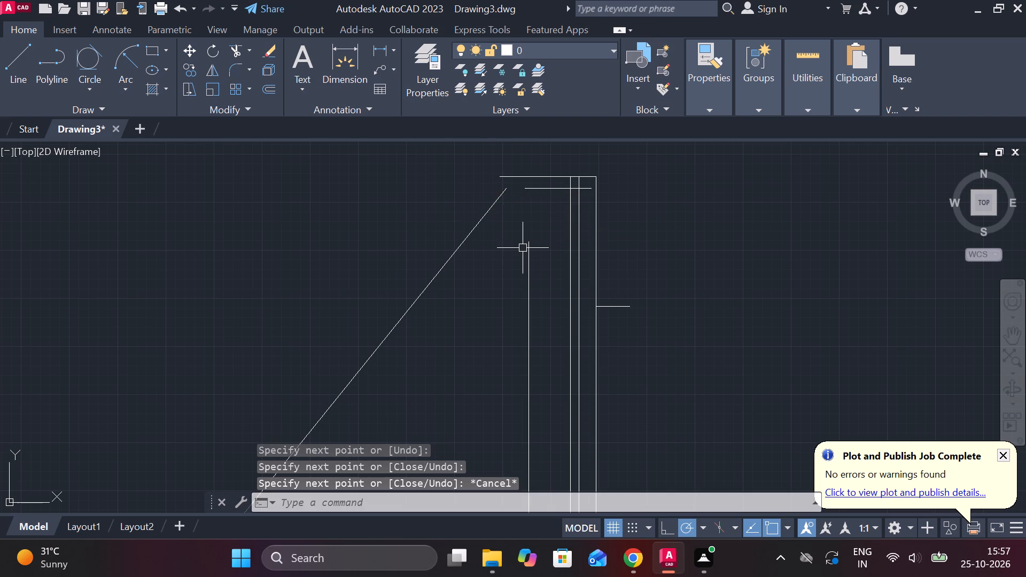
# Offset the sloping line 10 to its outer side.
pyautogui.press('o')
pyautogui.press('Return')
pyautogui.press('Return')
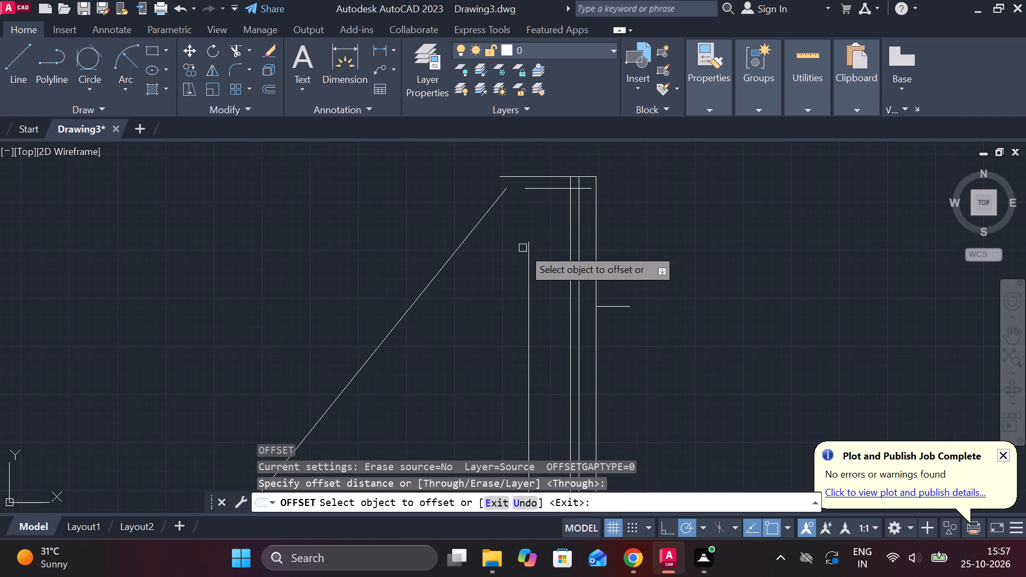
pyautogui.click(380, 344)
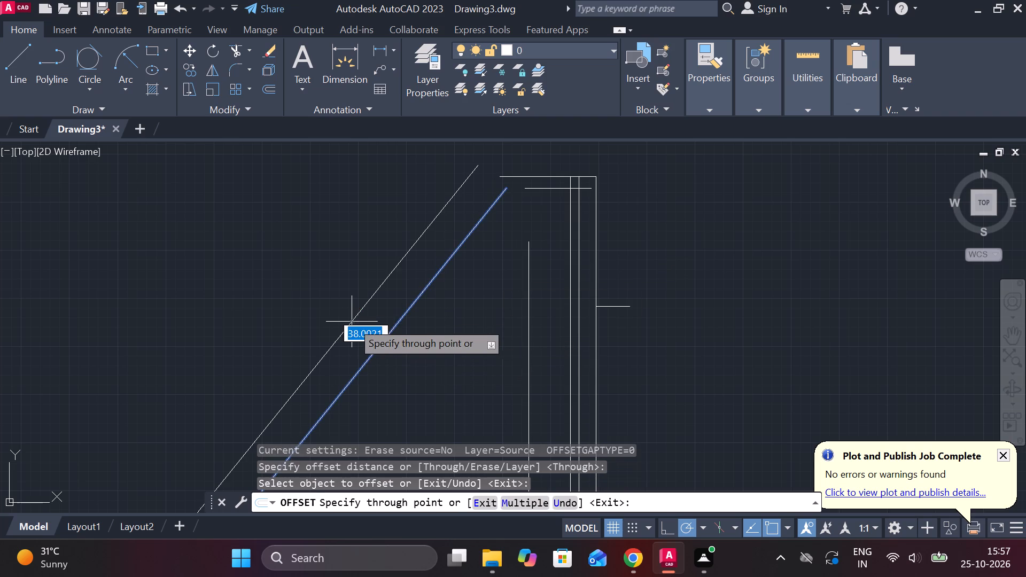
pyautogui.write('10')
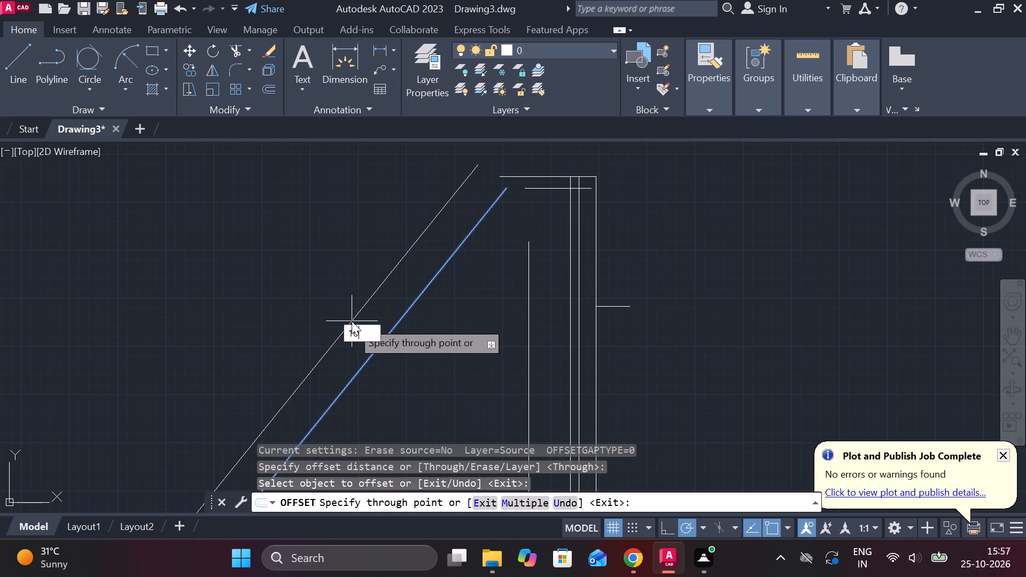
pyautogui.press('Return')
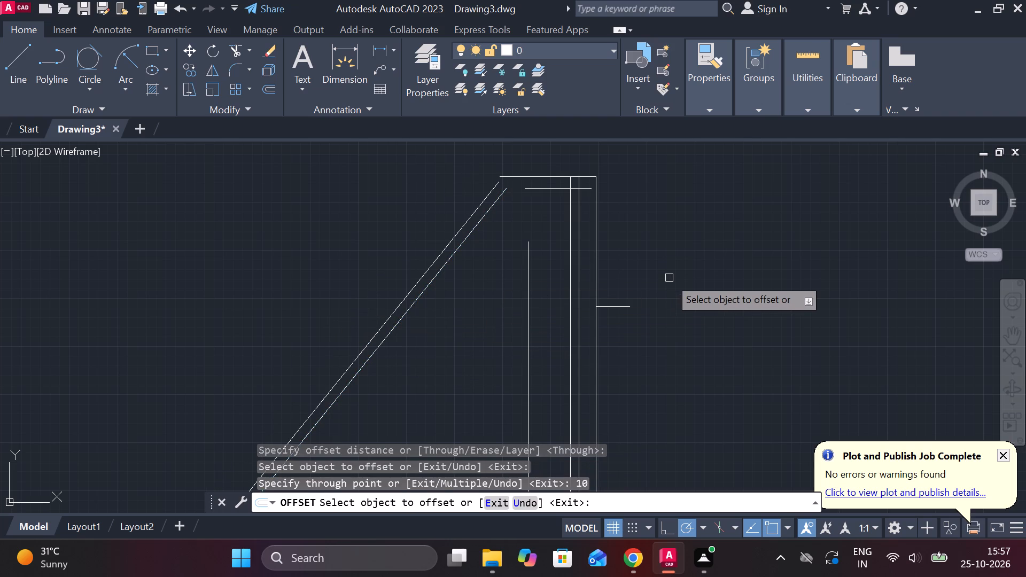
pyautogui.press('Escape')
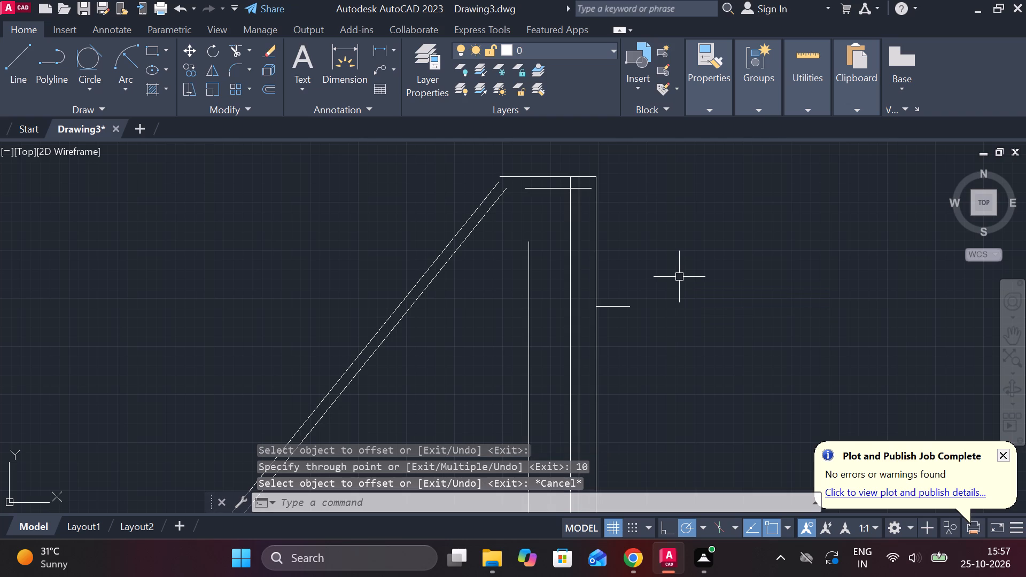
# Extend both sloping lines to the upright's top edge and the inner horizontal line to the inner sloping line.
pyautogui.write('EX')
pyautogui.press('space')
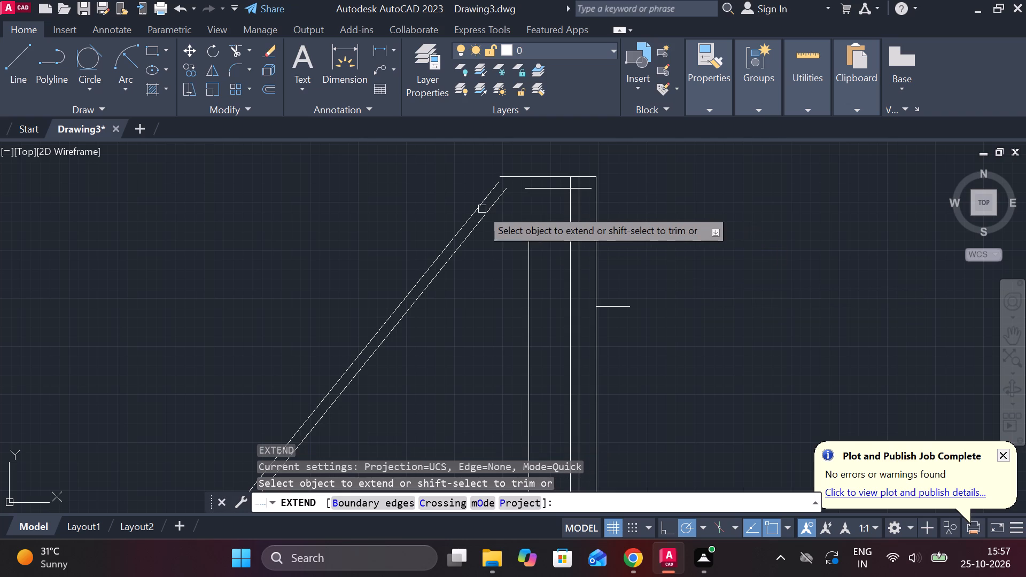
pyautogui.click(478, 209)
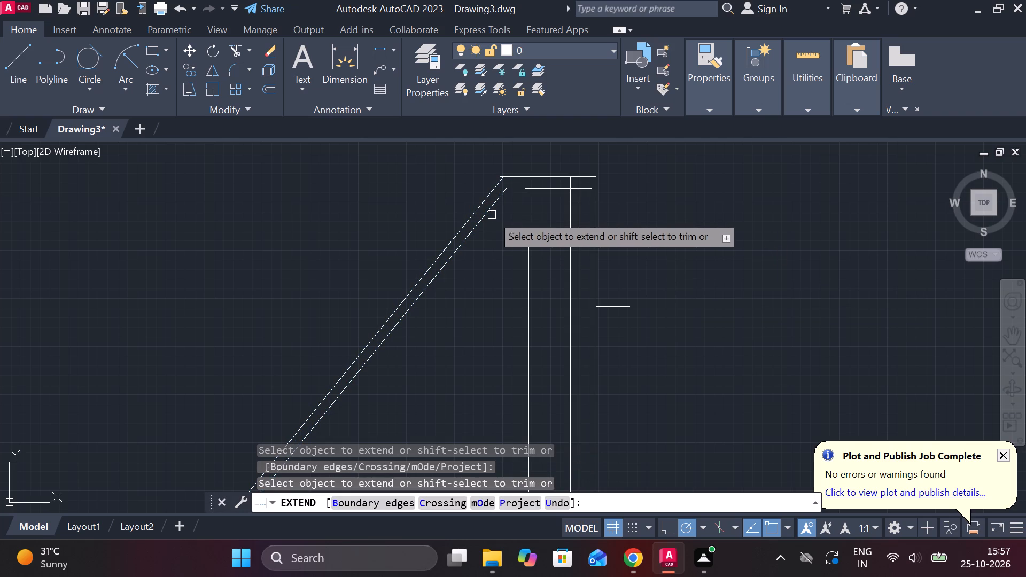
pyautogui.click(488, 213)
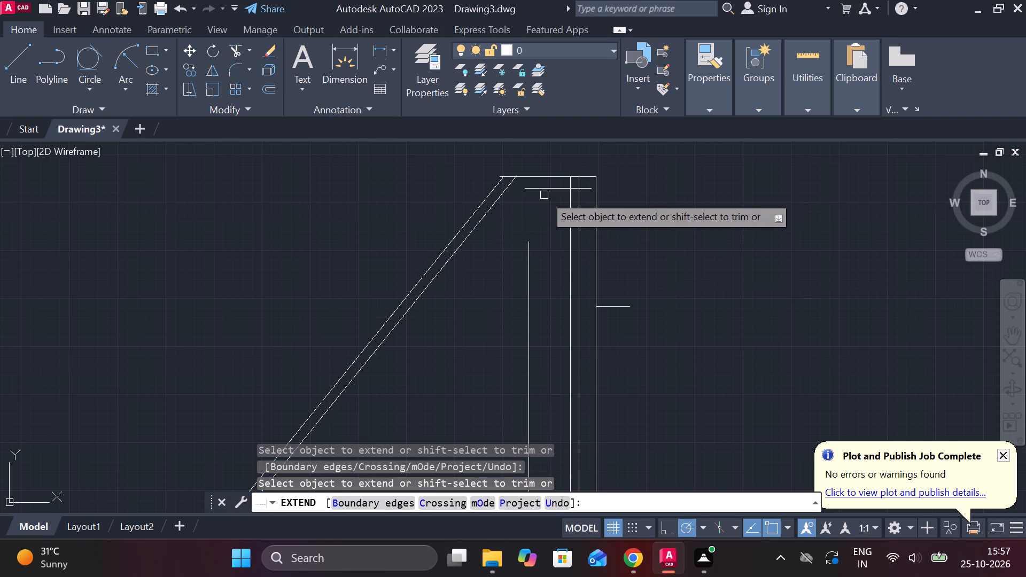
pyautogui.click(533, 188)
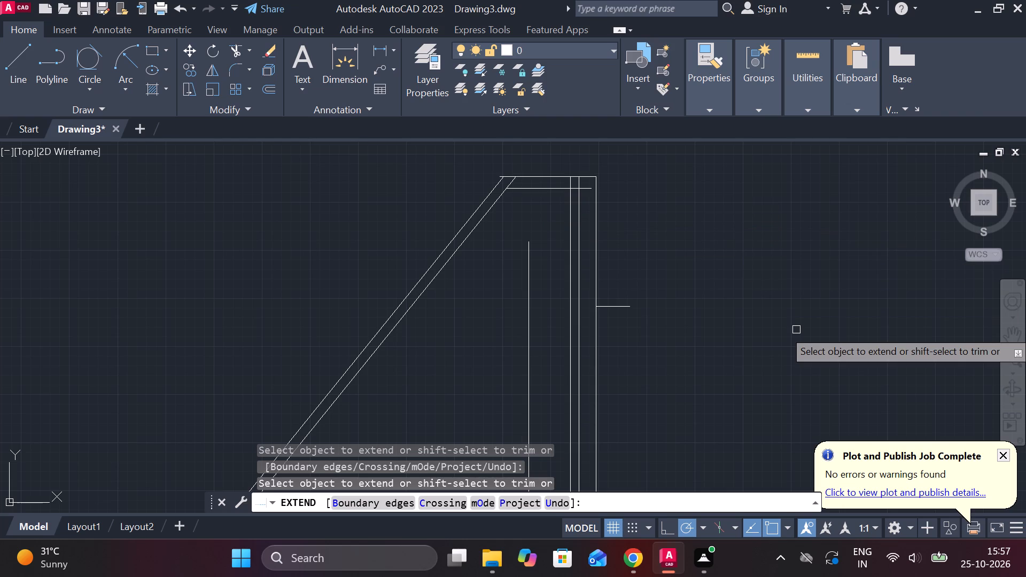
pyautogui.press('Escape')
pyautogui.press('r')
pyautogui.press('Escape')
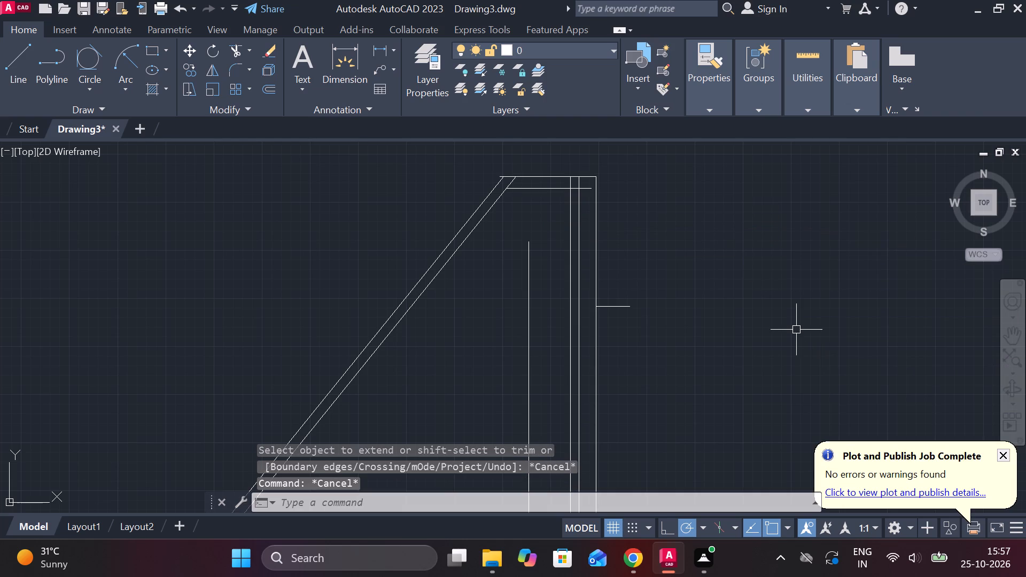
# Trim the overlapping line ends at the rib's top corner and where the inner horizontal line crosses the upright's inner vertical lines.
pyautogui.write('TR')
pyautogui.press('space')
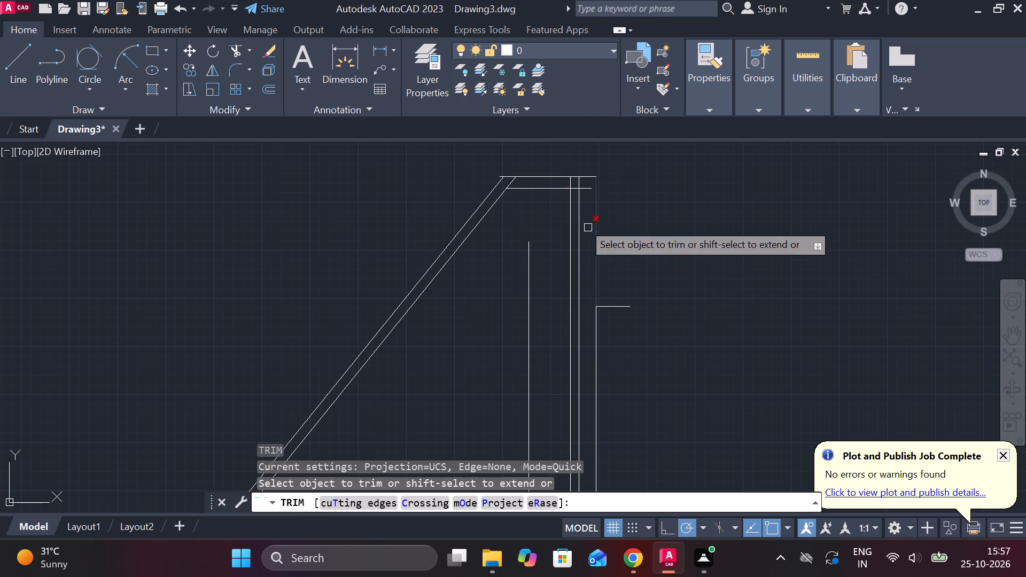
pyautogui.click(508, 182)
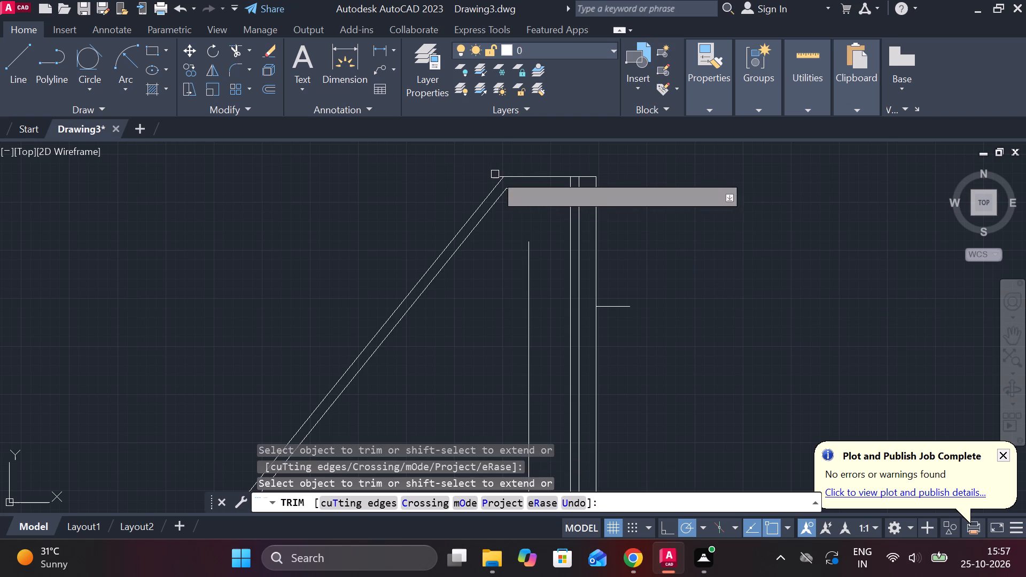
pyautogui.scroll(4, 495, 174)
pyautogui.click(518, 190)
pyautogui.scroll(-3, 518, 190)
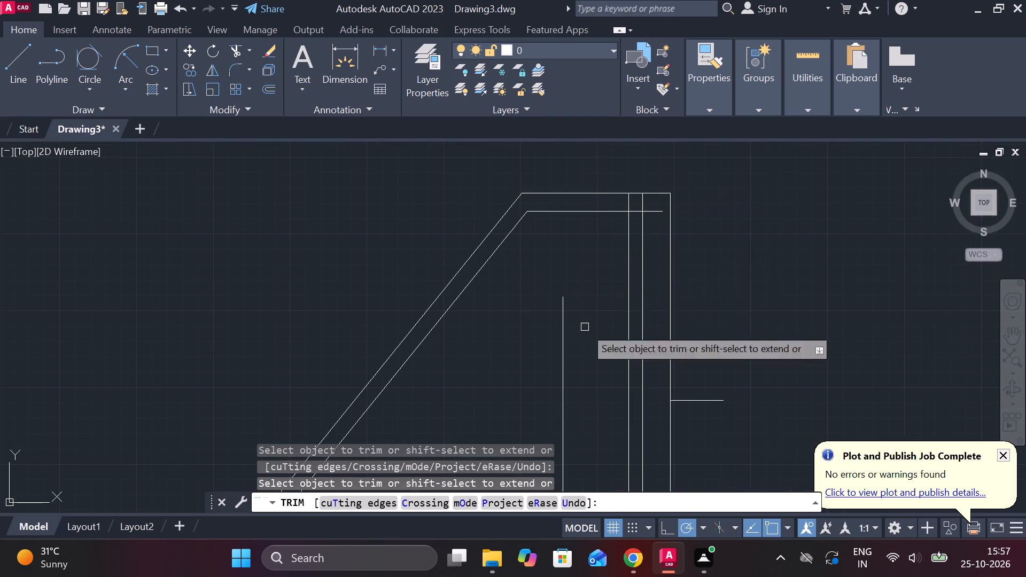
pyautogui.click(661, 212)
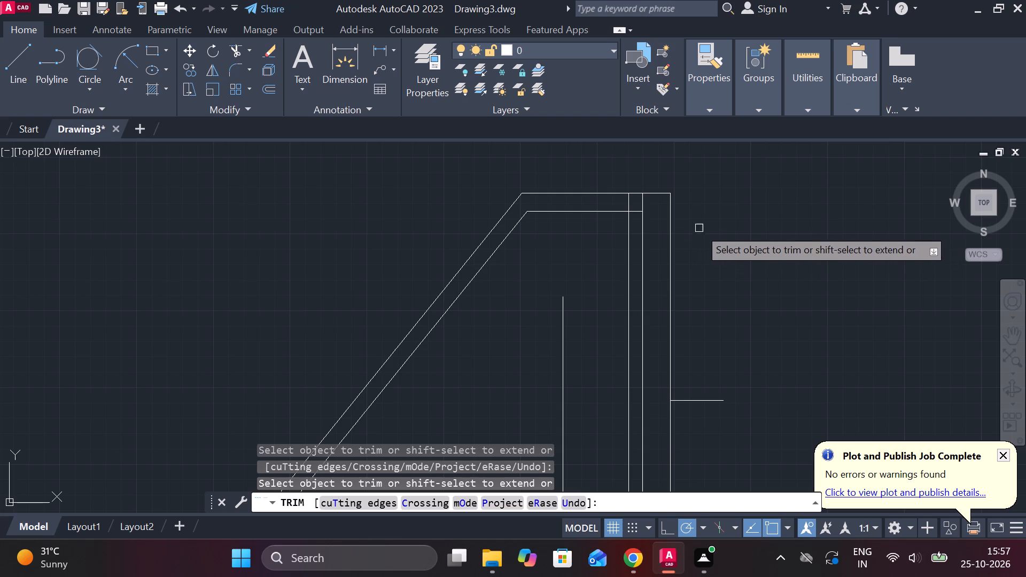
pyautogui.click(628, 202)
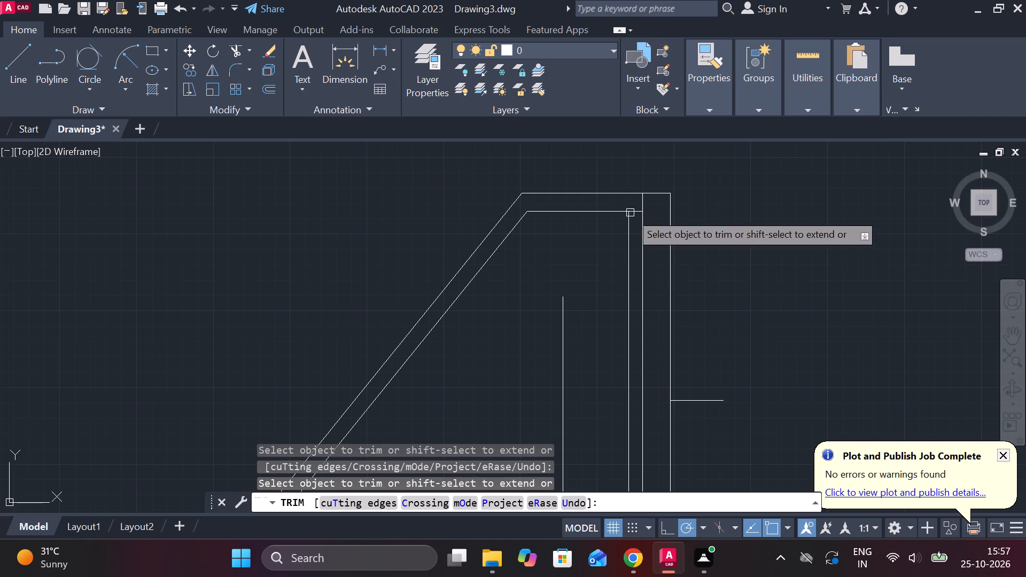
pyautogui.click(634, 215)
pyautogui.scroll(-3, 738, 241)
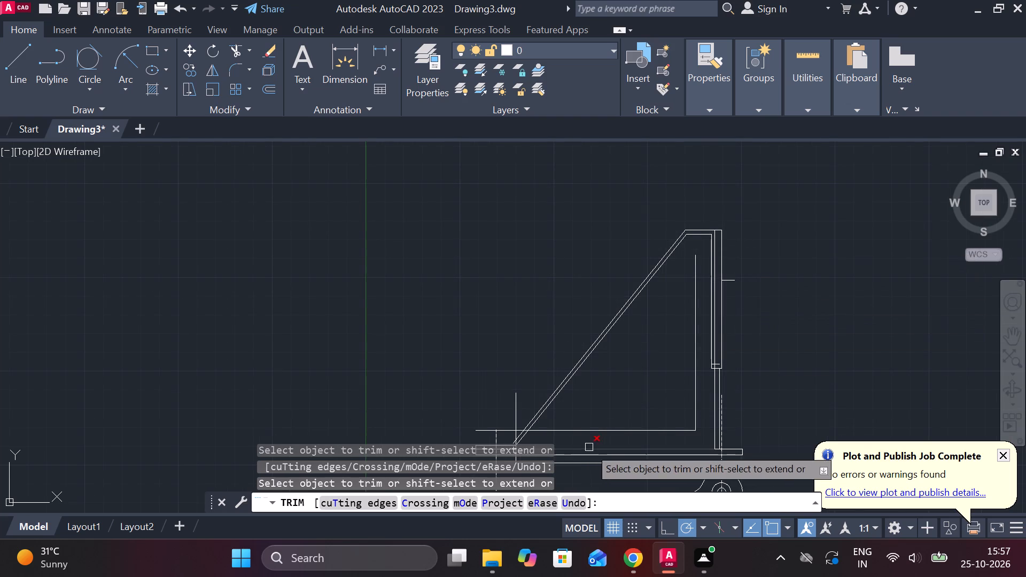
pyautogui.moveTo(582, 423); pyautogui.dragTo(566, 336, button='middle')
pyautogui.scroll(3, 504, 356)
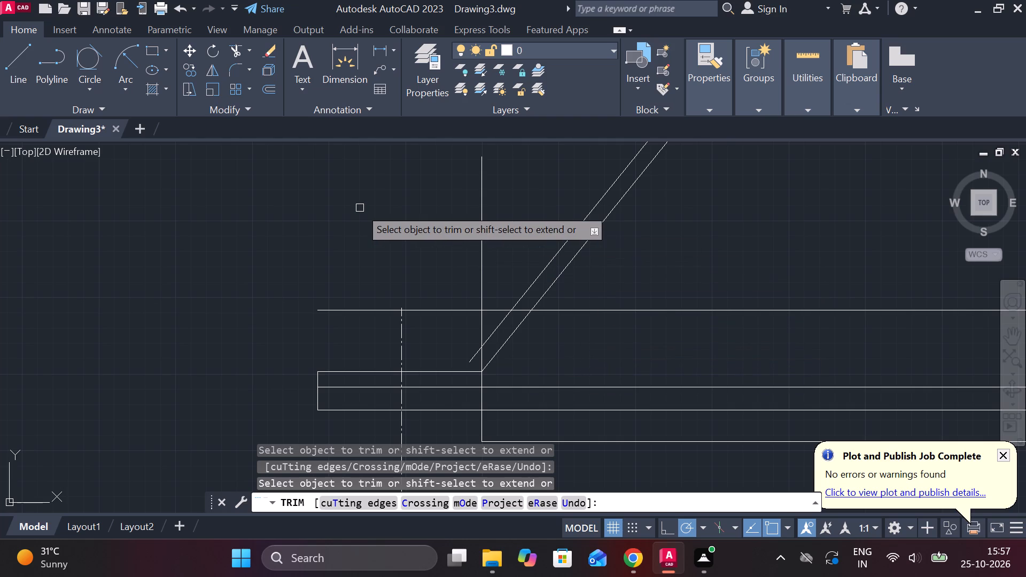
pyautogui.press('Escape')
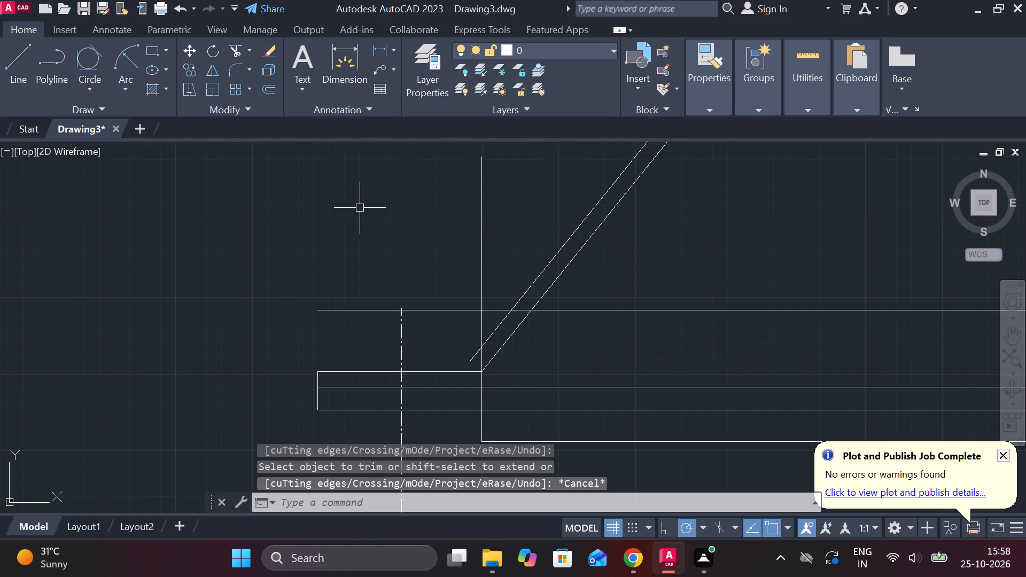
# Extend the outer sloping line's lower end to the short horizontal line above the base plate.
pyautogui.write('EX')
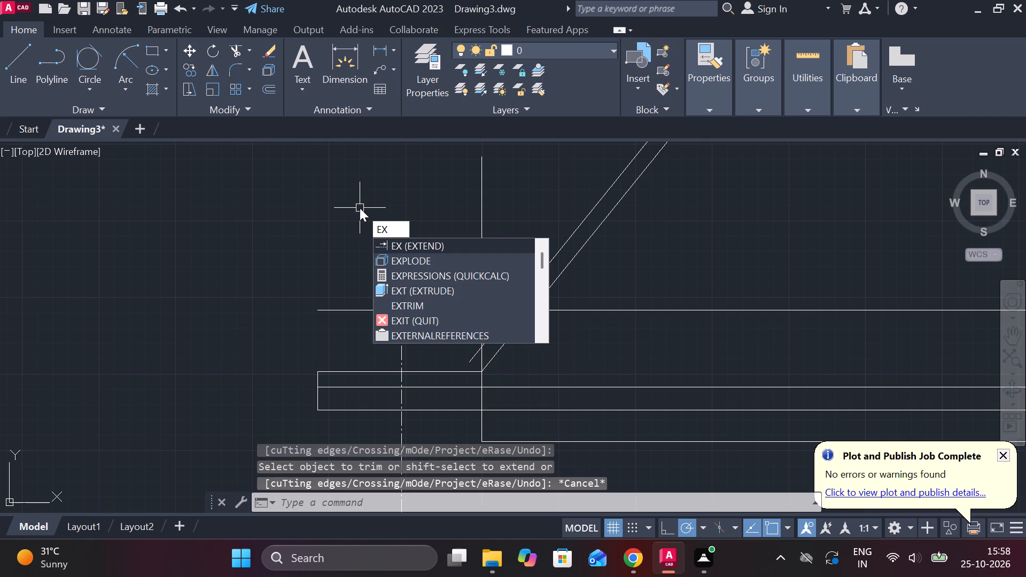
pyautogui.click(406, 250)
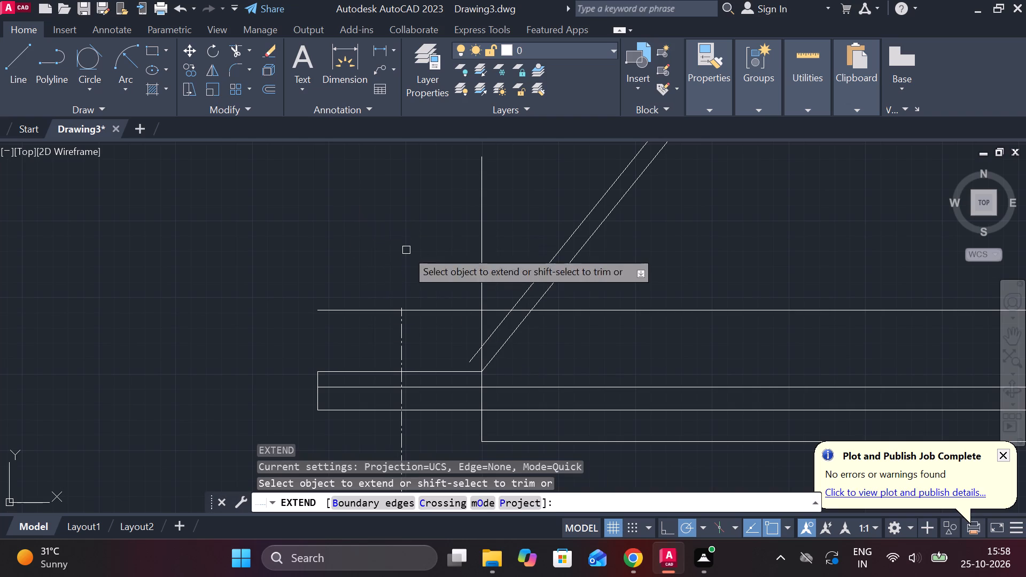
pyautogui.click(475, 355)
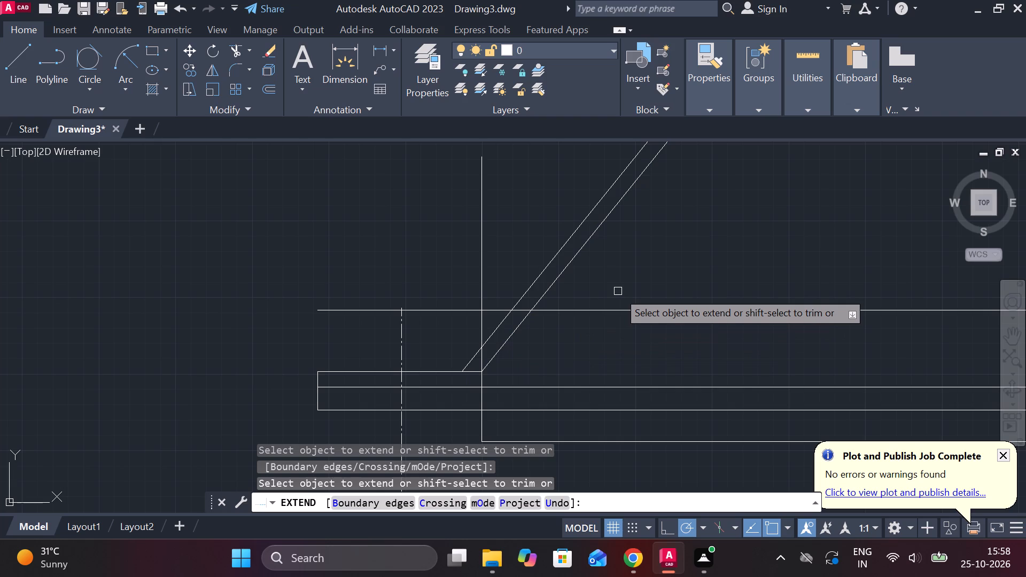
pyautogui.scroll(-2, 581, 271)
pyautogui.moveTo(596, 270); pyautogui.dragTo(224, 294, button='middle')
pyautogui.scroll(-1, 367, 239)
pyautogui.moveTo(367, 240); pyautogui.dragTo(371, 261, button='middle')
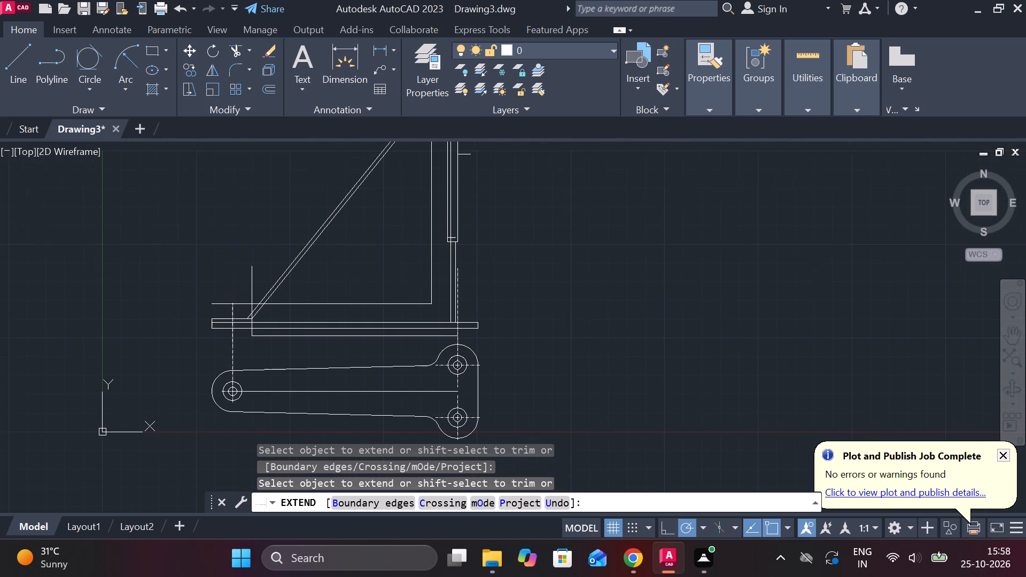
pyautogui.moveTo(371, 261); pyautogui.dragTo(375, 261, button='middle')
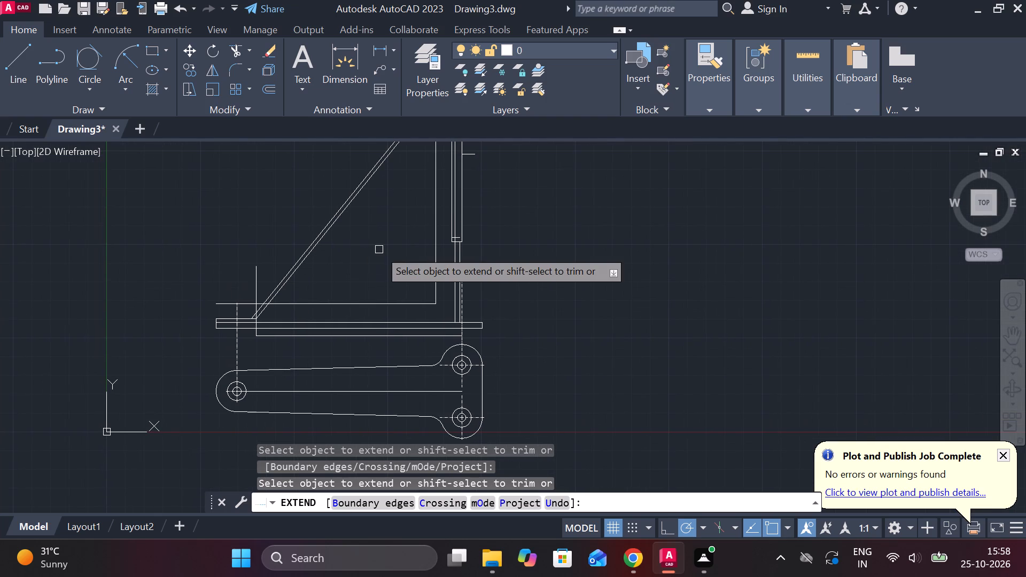
pyautogui.press('Escape')
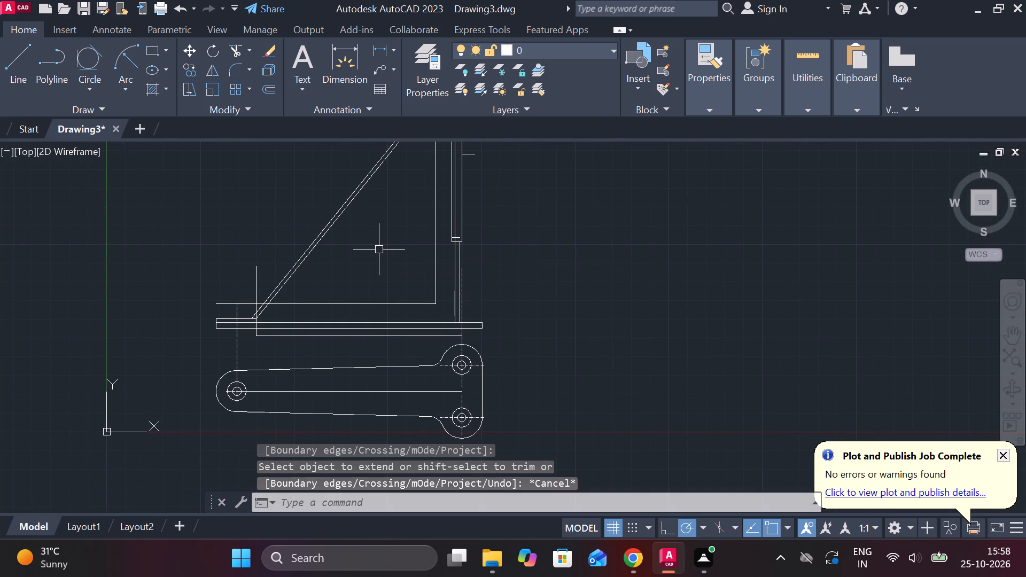
# Offset the rib's outer sloping line 65 inward in the front view.
pyautogui.scroll(2, 371, 216)
pyautogui.click(293, 193)
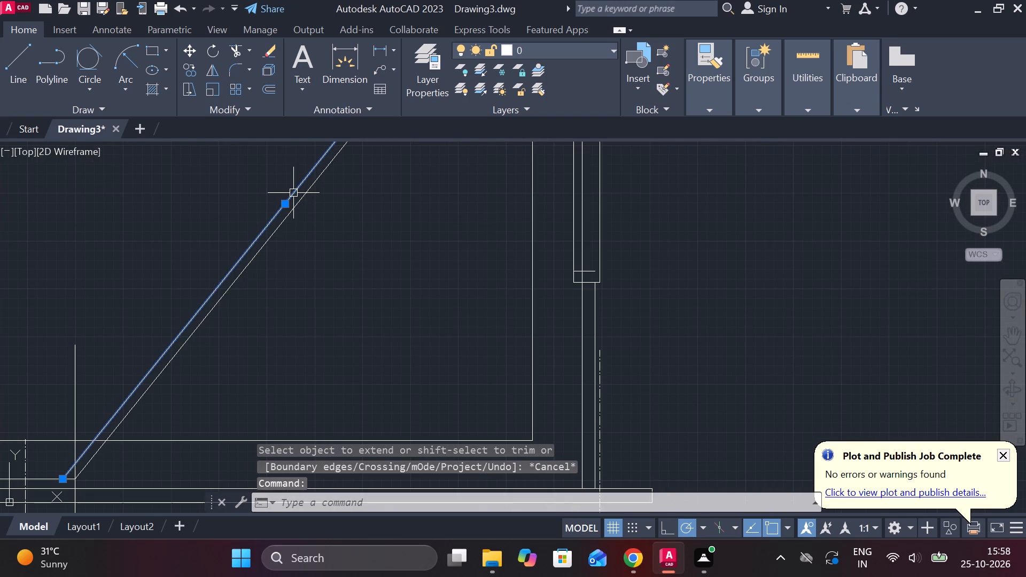
pyautogui.press('o')
pyautogui.press('Return')
pyautogui.press('Return')
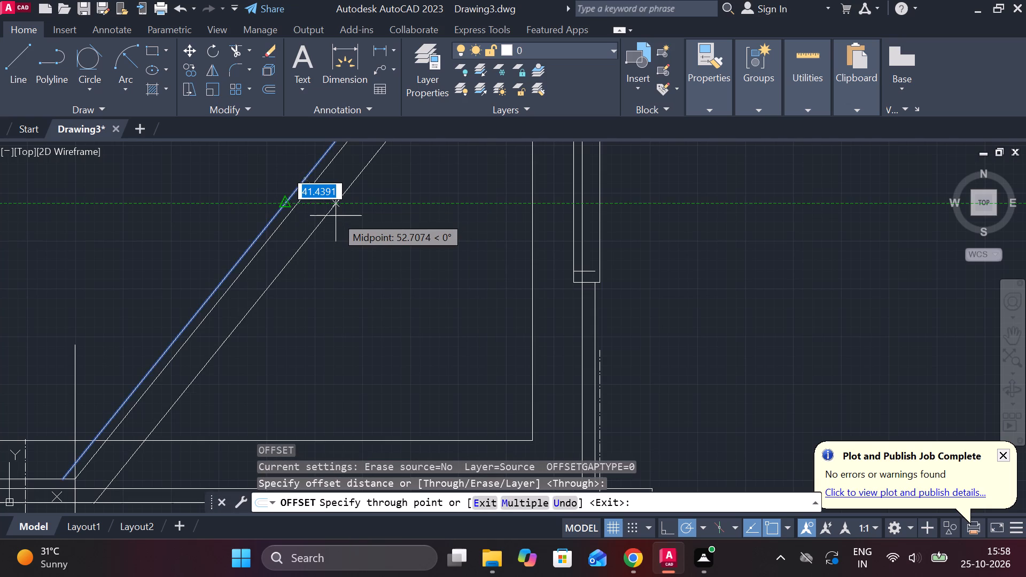
pyautogui.write('65')
pyautogui.press('Return')
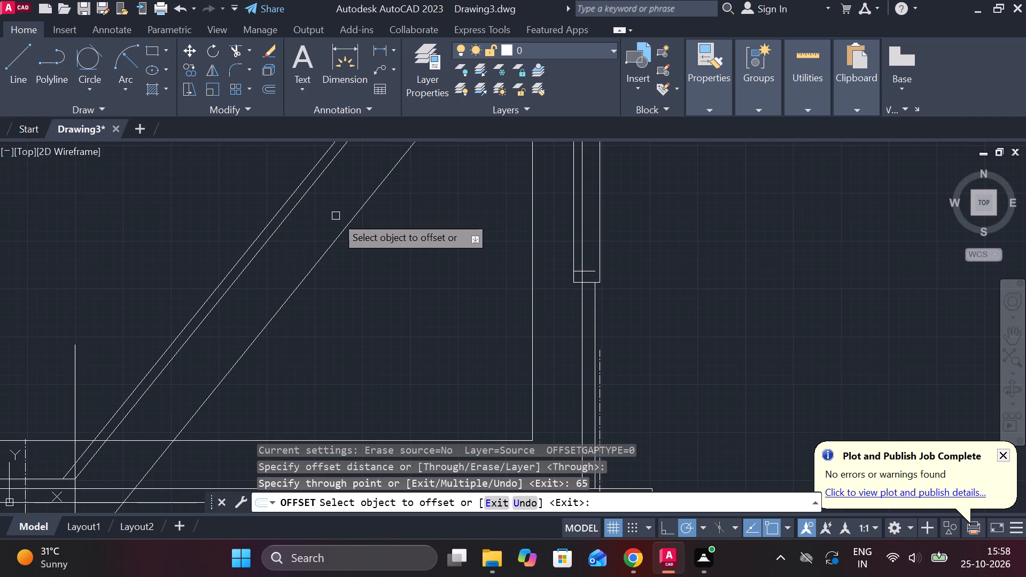
pyautogui.scroll(-1, 399, 259)
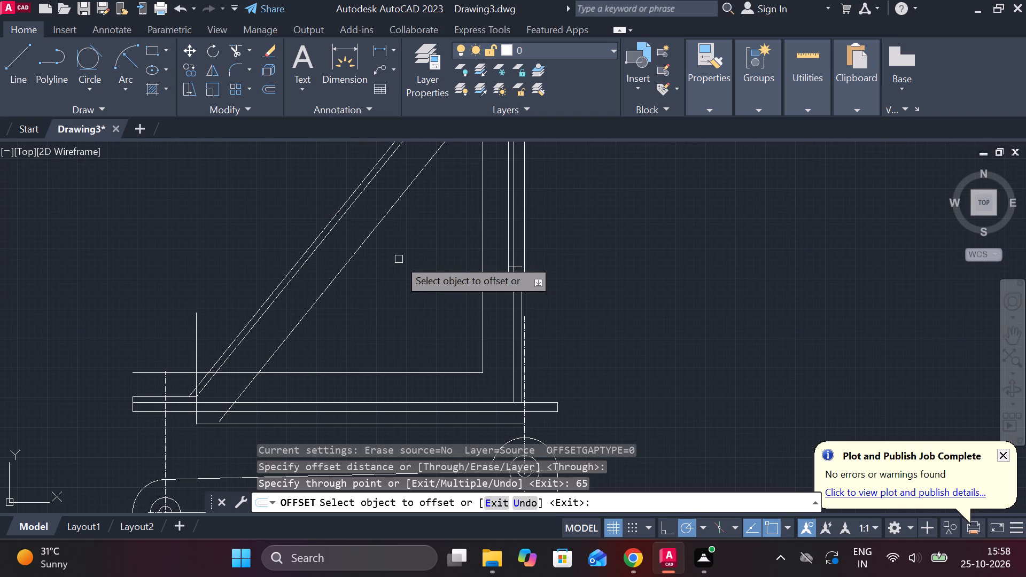
pyautogui.press('Escape')
# Trim the new sloping line just below the inner horizontal line, and that horizontal line where it extends past the sloping lines.
pyautogui.write('TR')
pyautogui.press('space')
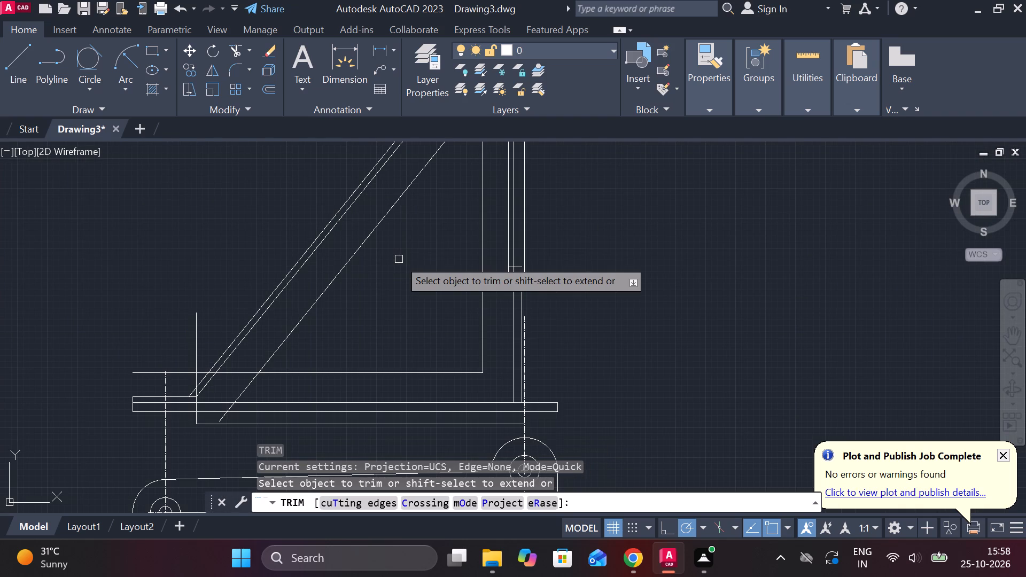
pyautogui.click(241, 394)
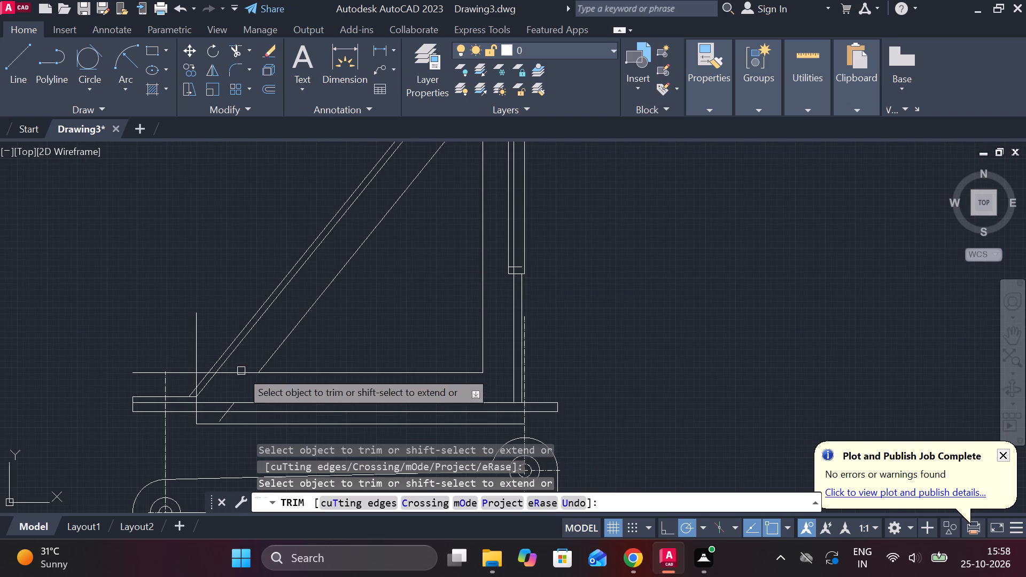
pyautogui.click(241, 367)
pyautogui.click(241, 374)
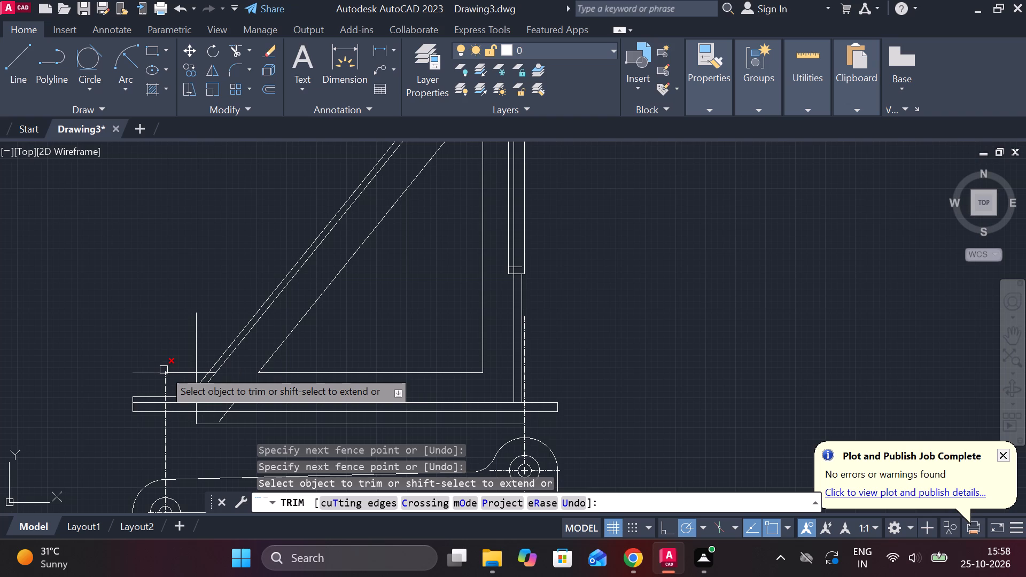
pyautogui.click(158, 370)
pyautogui.click(172, 371)
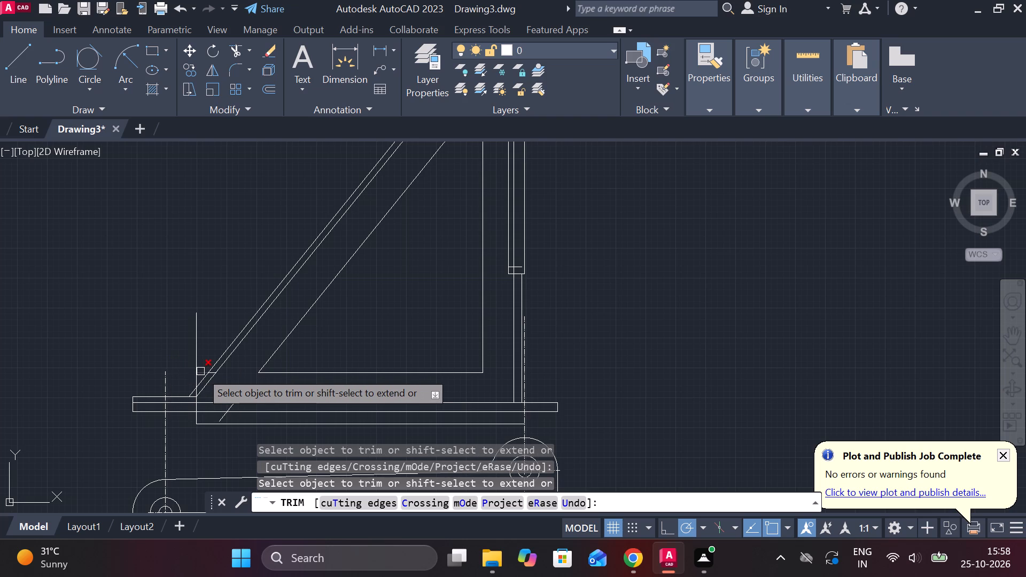
# Trim the leftover horizontal pieces and the vertical line's excess above the short base line at the foot of the double sloping lines.
pyautogui.scroll(2, 201, 371)
pyautogui.click(202, 377)
pyautogui.click(186, 362)
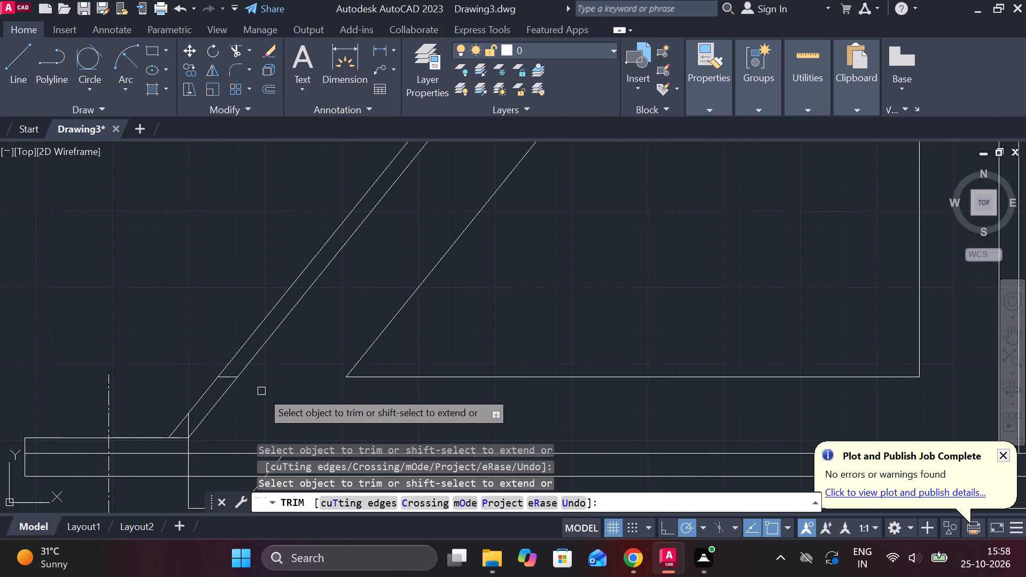
pyautogui.click(231, 378)
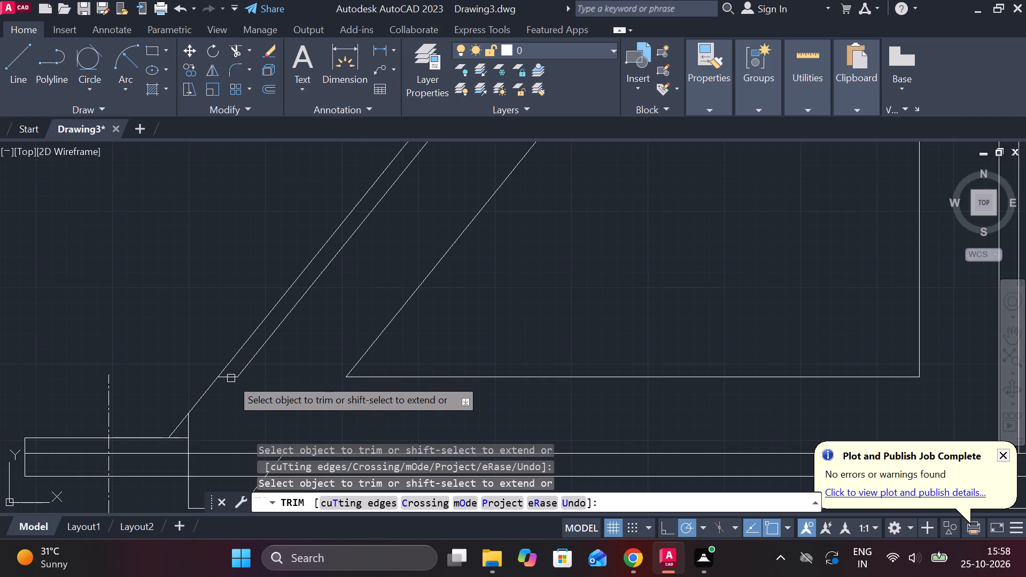
pyautogui.hotkey('ctrl', 'z')
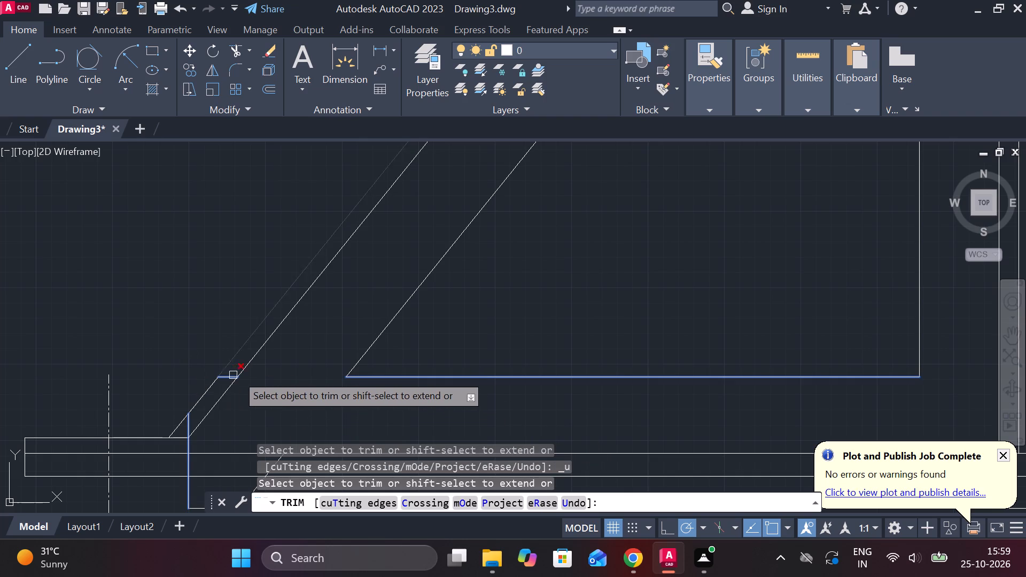
pyautogui.scroll(2, 221, 376)
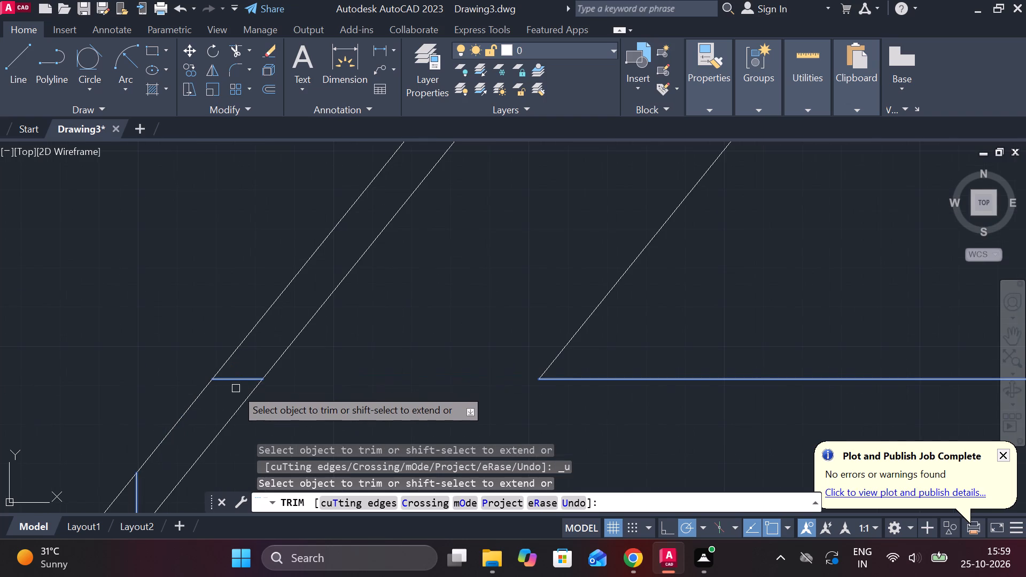
pyautogui.click(236, 376)
pyautogui.scroll(-3, 207, 403)
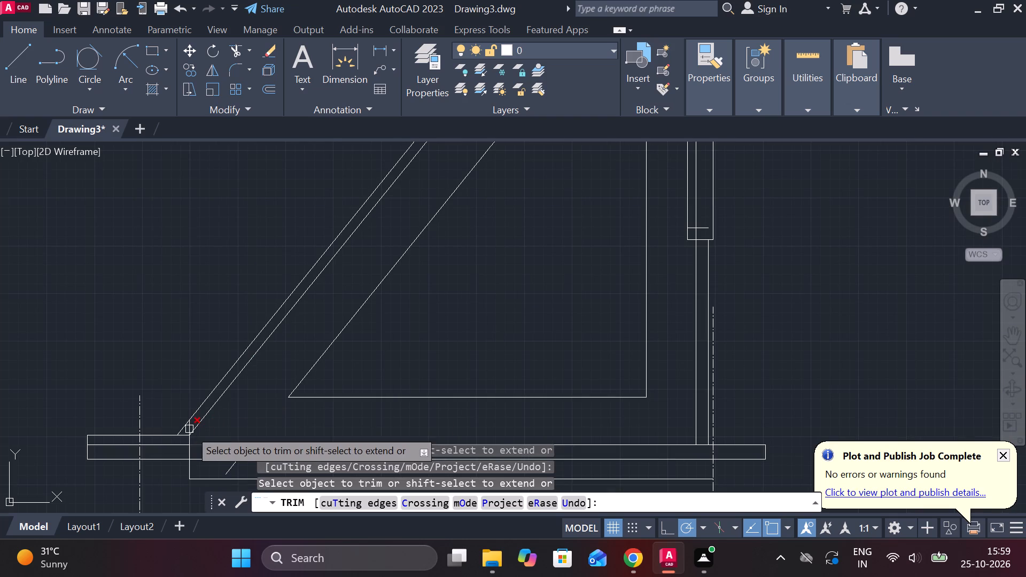
pyautogui.scroll(4, 186, 428)
pyautogui.click(210, 437)
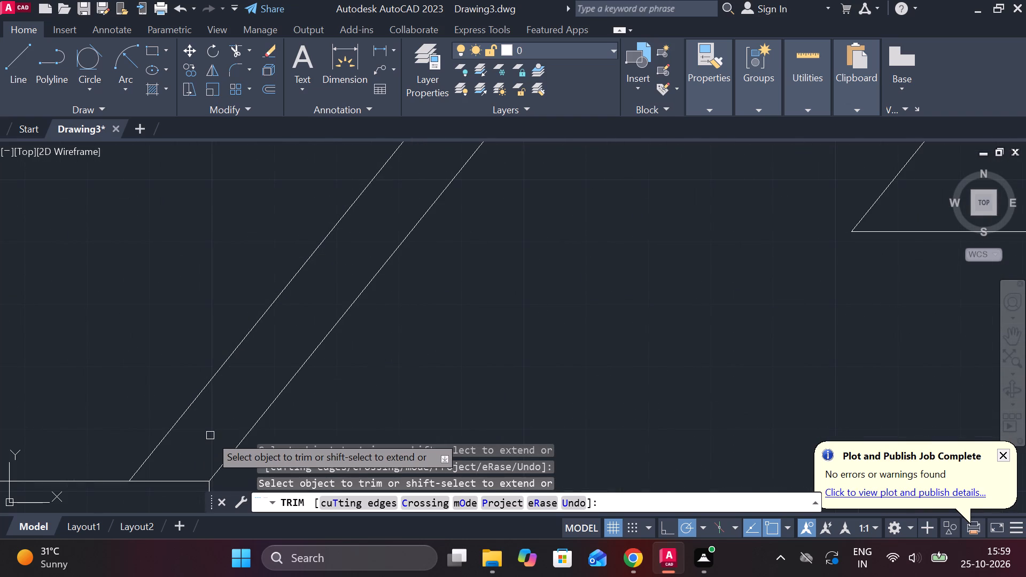
# Remove the leftover pieces of the offset sloping line within and below the base plate.
pyautogui.scroll(-3, 336, 415)
pyautogui.scroll(-1, 447, 376)
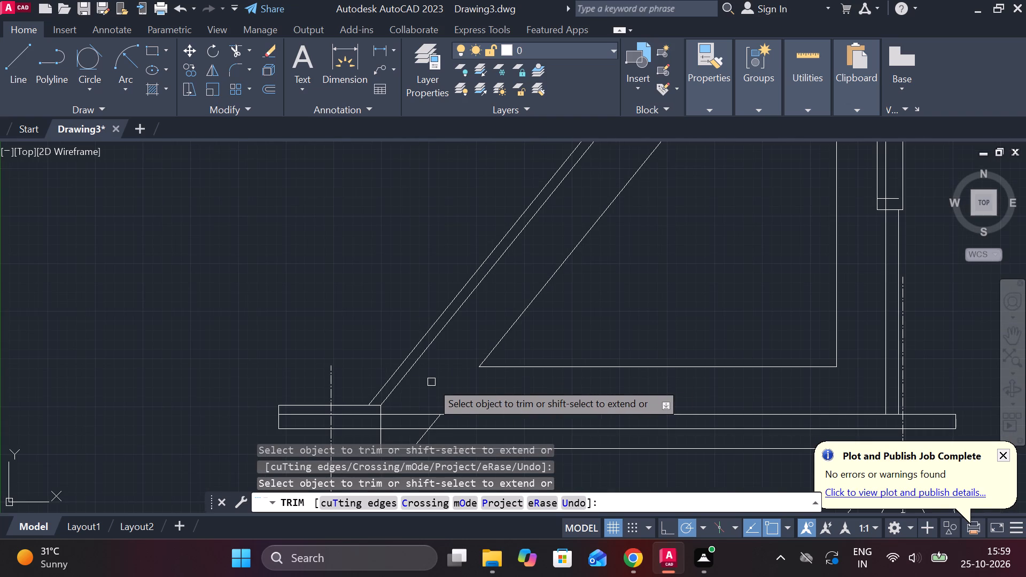
pyautogui.scroll(-1, 431, 382)
pyautogui.moveTo(790, 326); pyautogui.dragTo(743, 321, button='middle')
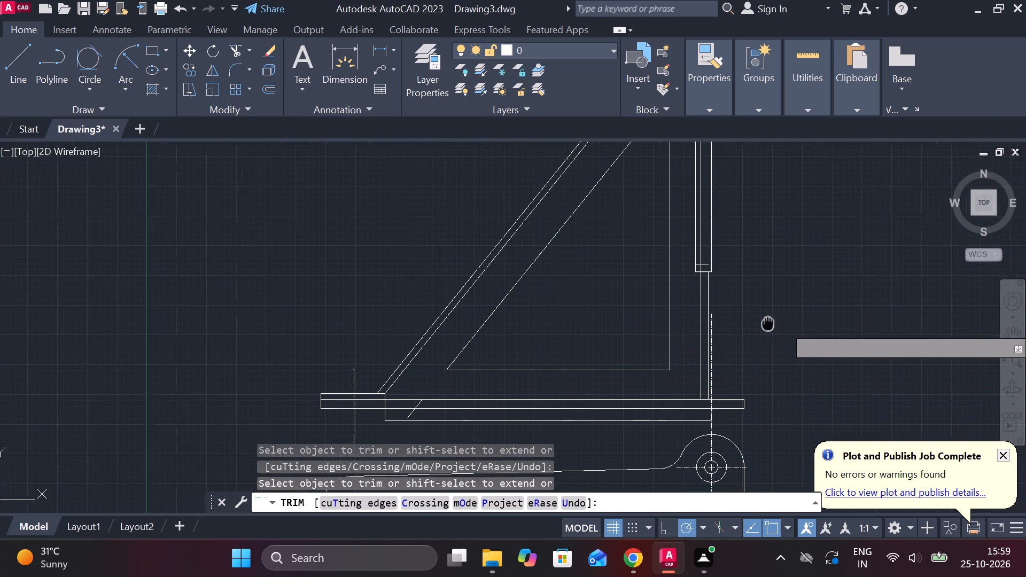
pyautogui.moveTo(743, 321); pyautogui.dragTo(739, 311, button='middle')
pyautogui.scroll(2, 424, 402)
pyautogui.click(297, 403)
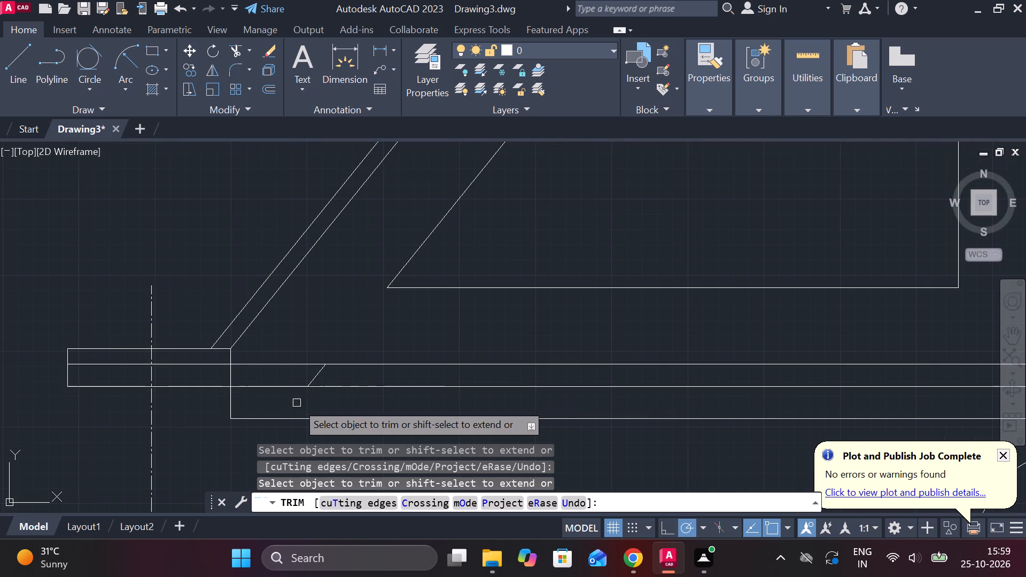
pyautogui.click(321, 374)
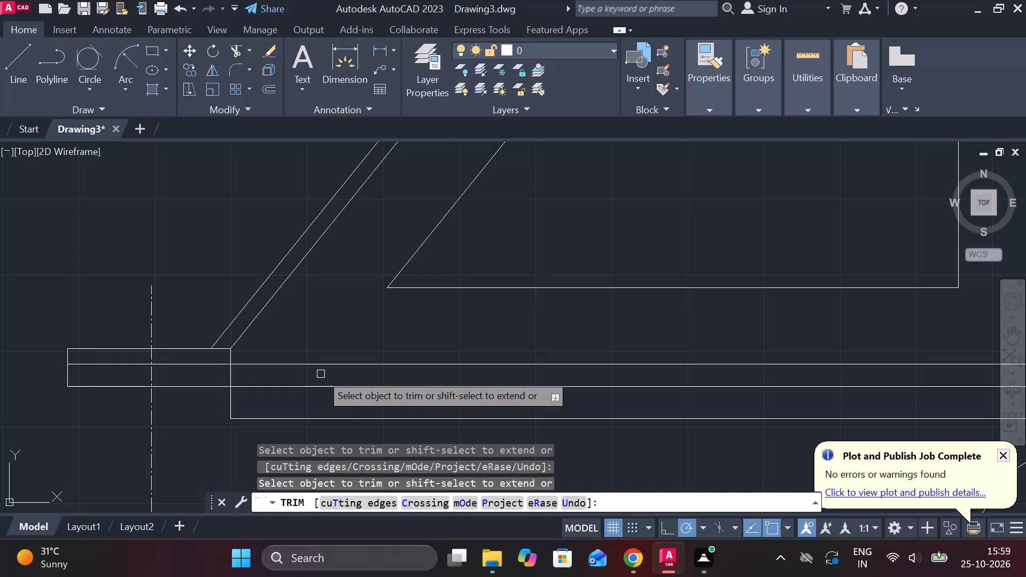
# Trim the inner vertical line's end that projects above the inner sloping line at the triangular opening's top corner.
pyautogui.scroll(-1, 328, 373)
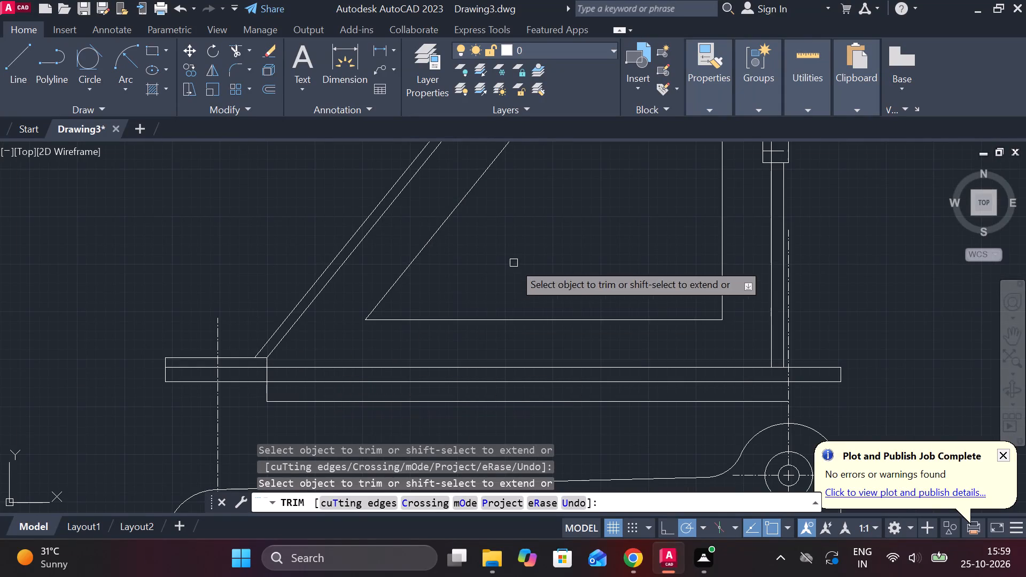
pyautogui.moveTo(514, 263); pyautogui.dragTo(408, 303, button='middle')
pyautogui.scroll(-1, 420, 273)
pyautogui.moveTo(436, 269); pyautogui.dragTo(373, 342, button='middle')
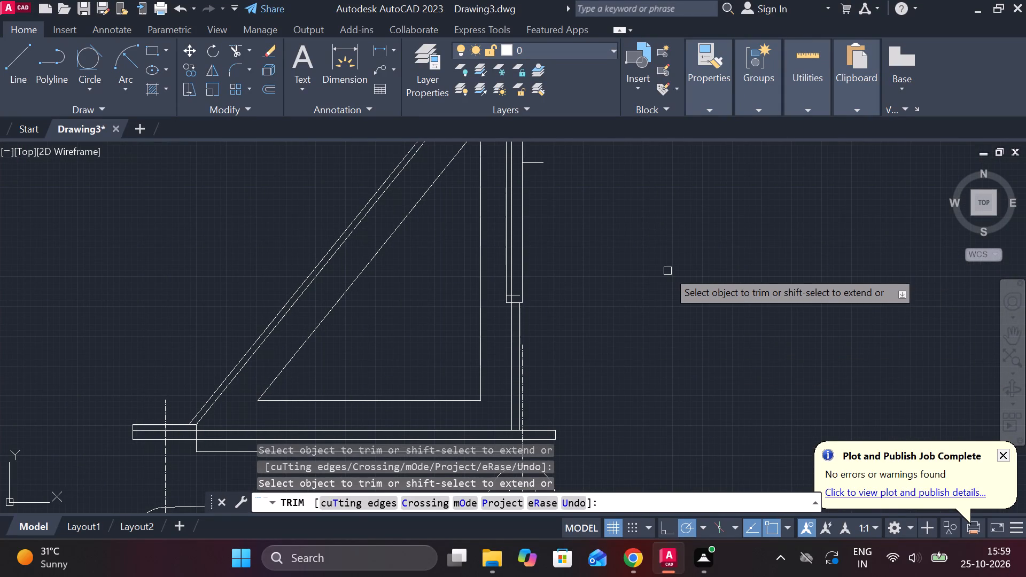
pyautogui.moveTo(659, 249); pyautogui.dragTo(587, 376, button='middle')
pyautogui.click(416, 239)
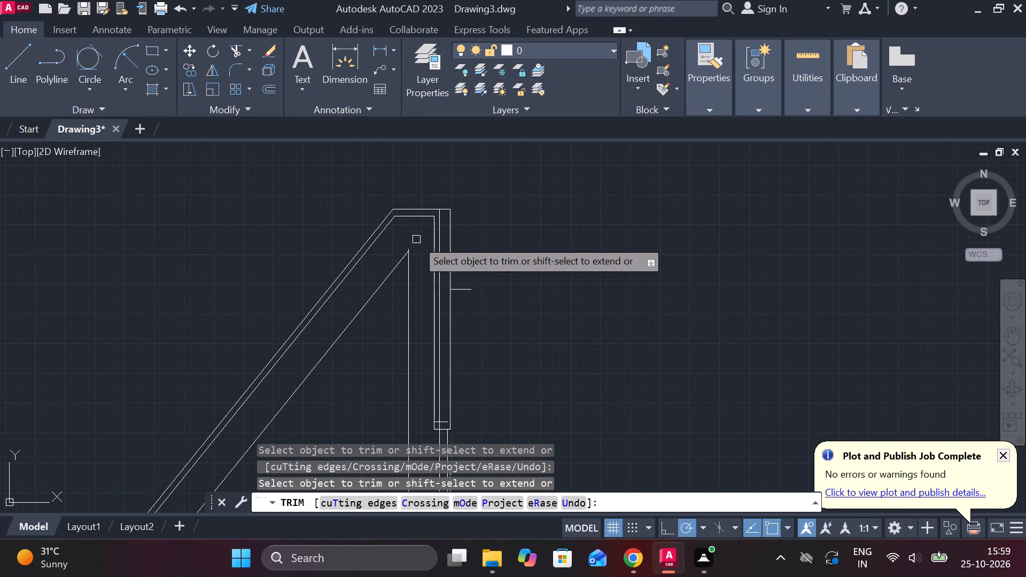
pyautogui.scroll(4, 416, 239)
pyautogui.click(357, 303)
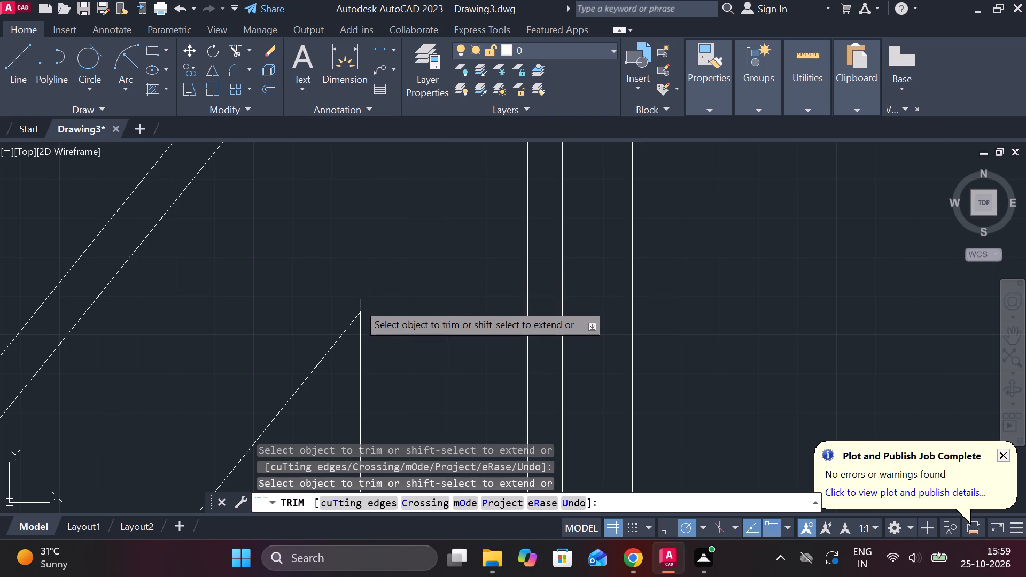
pyautogui.scroll(-6, 388, 276)
pyautogui.moveTo(503, 300); pyautogui.dragTo(503, 294, button='middle')
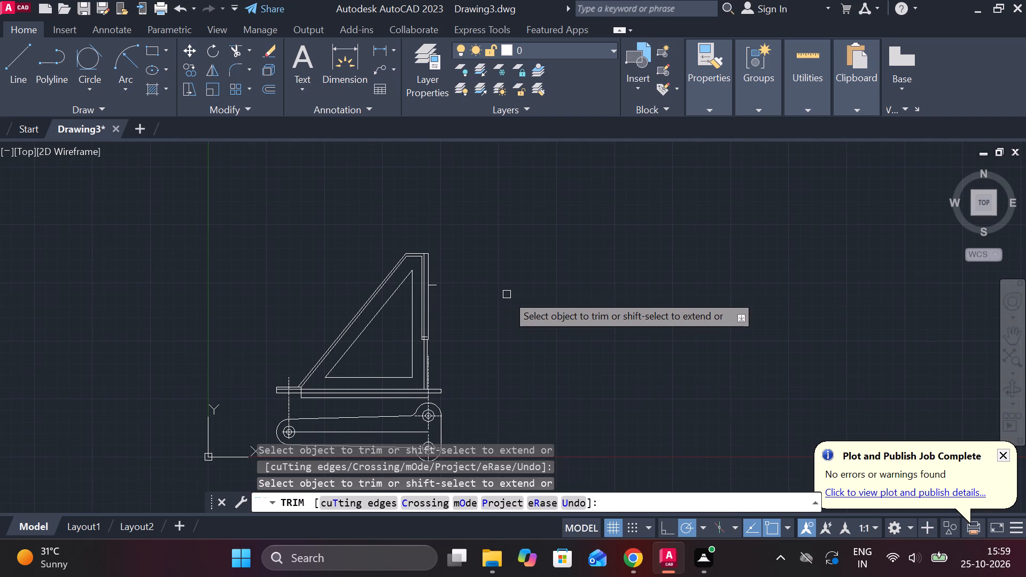
pyautogui.press('Escape')
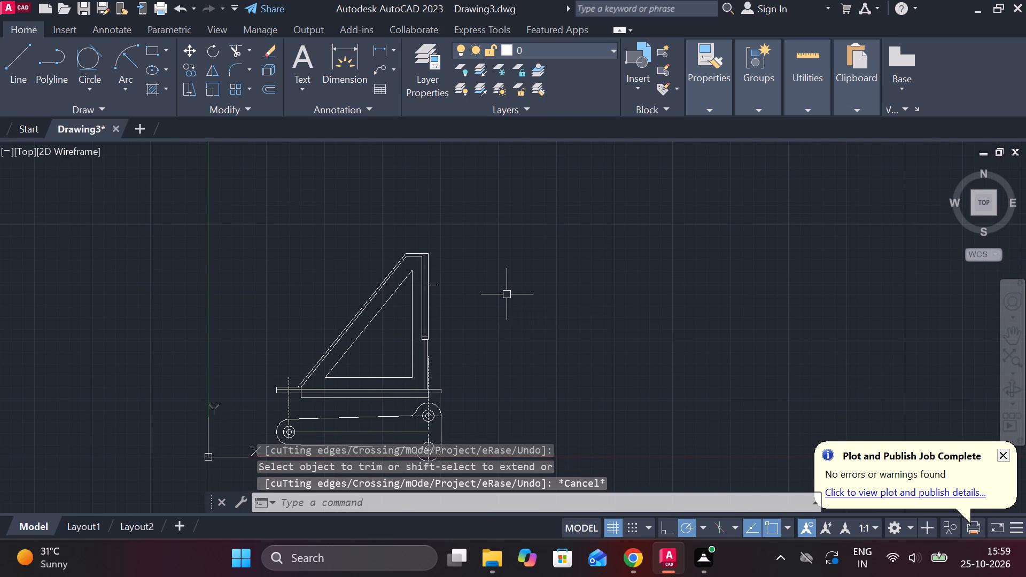
# Fillet the three corners of the rib's inner triangular opening with radius 20.
pyautogui.write('F R')
pyautogui.press('space')
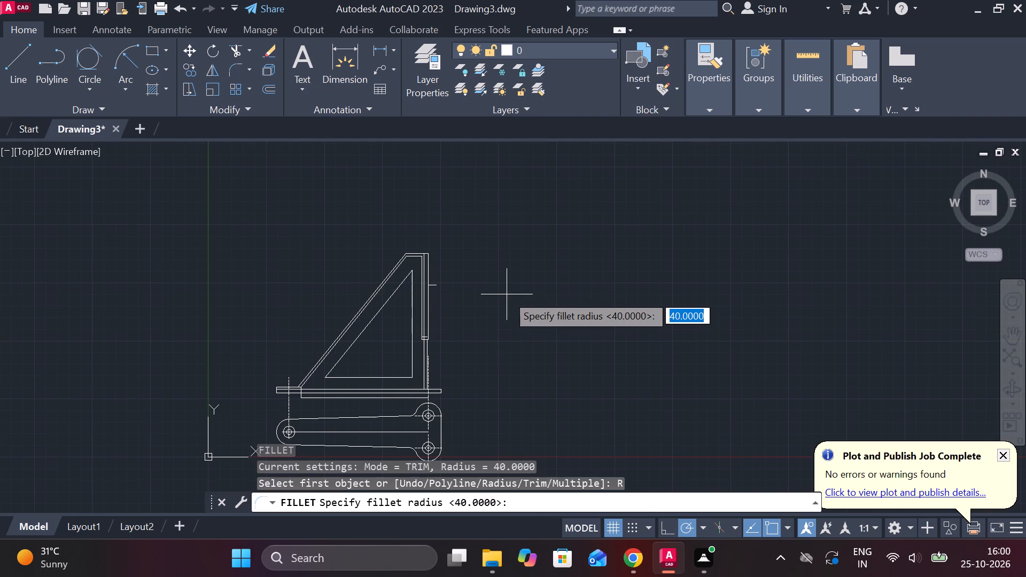
pyautogui.write('20')
pyautogui.press('Return')
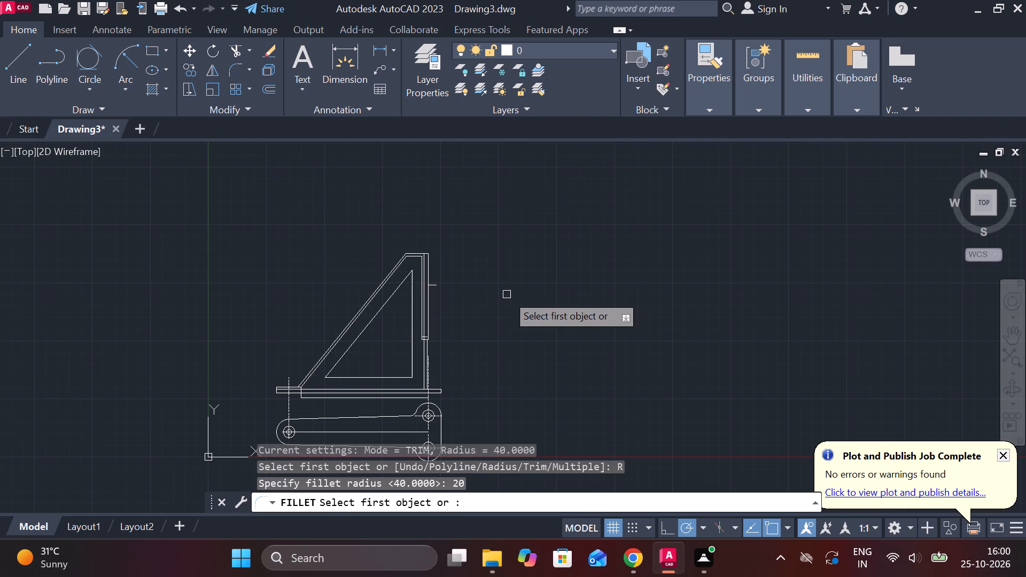
pyautogui.scroll(1, 465, 305)
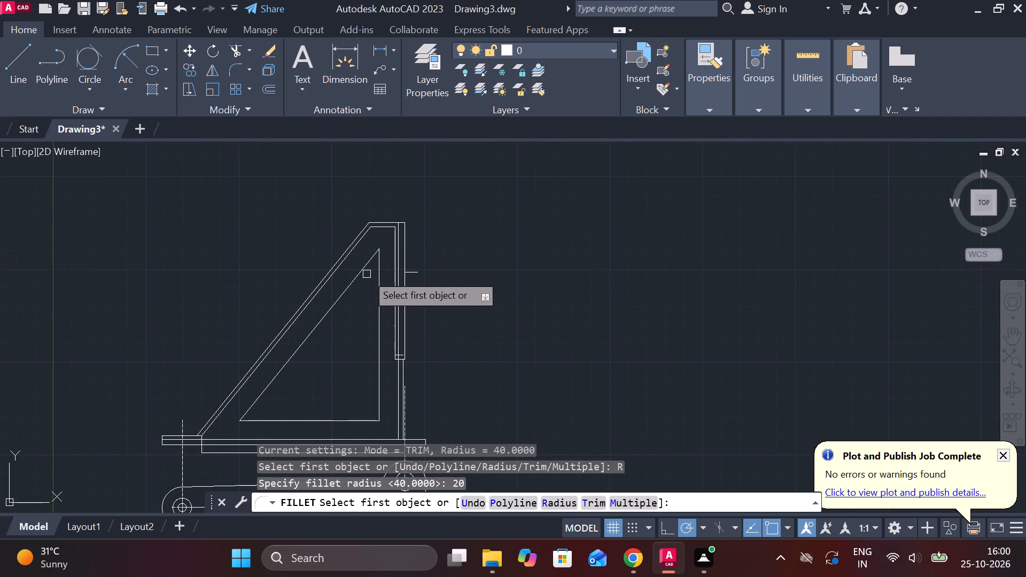
pyautogui.click(366, 273)
pyautogui.click(378, 284)
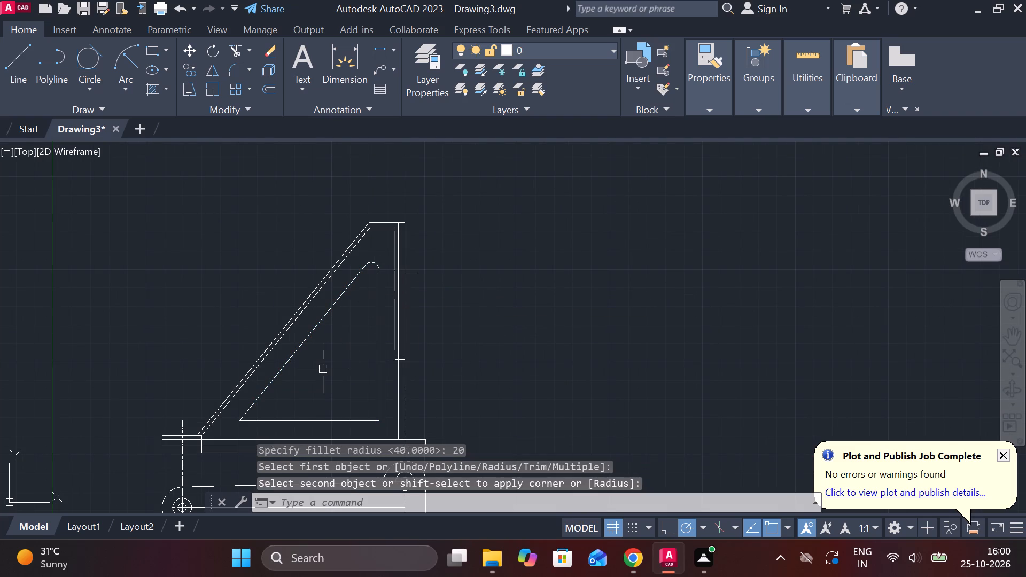
pyautogui.press('space')
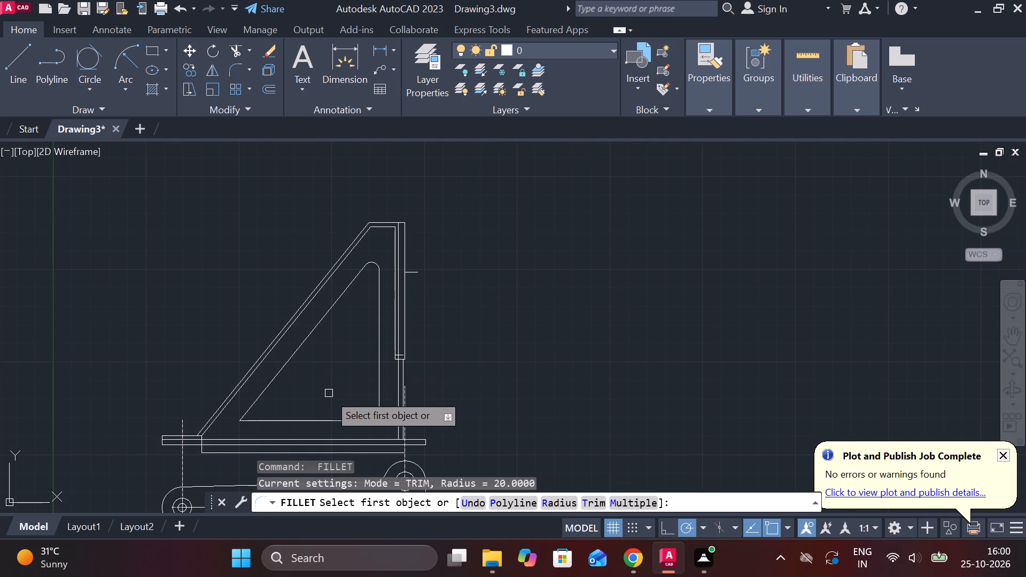
pyautogui.click(258, 402)
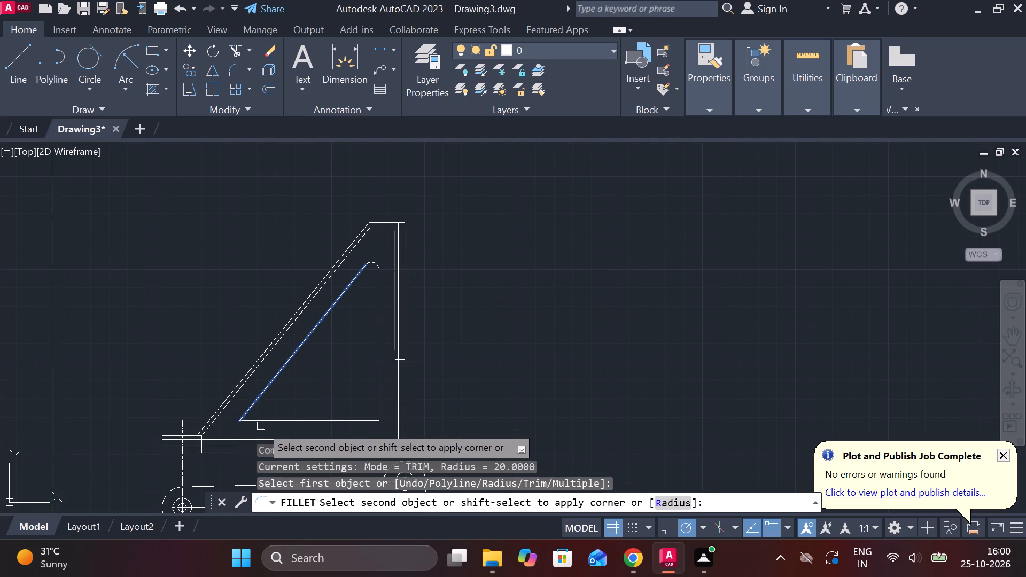
pyautogui.click(266, 422)
pyautogui.press('space')
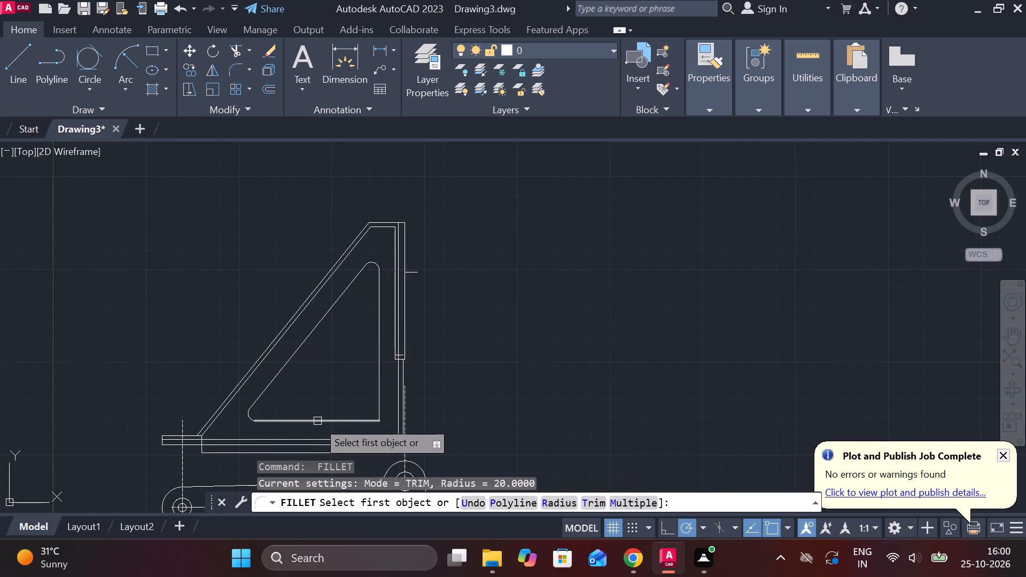
pyautogui.click(319, 421)
pyautogui.click(379, 388)
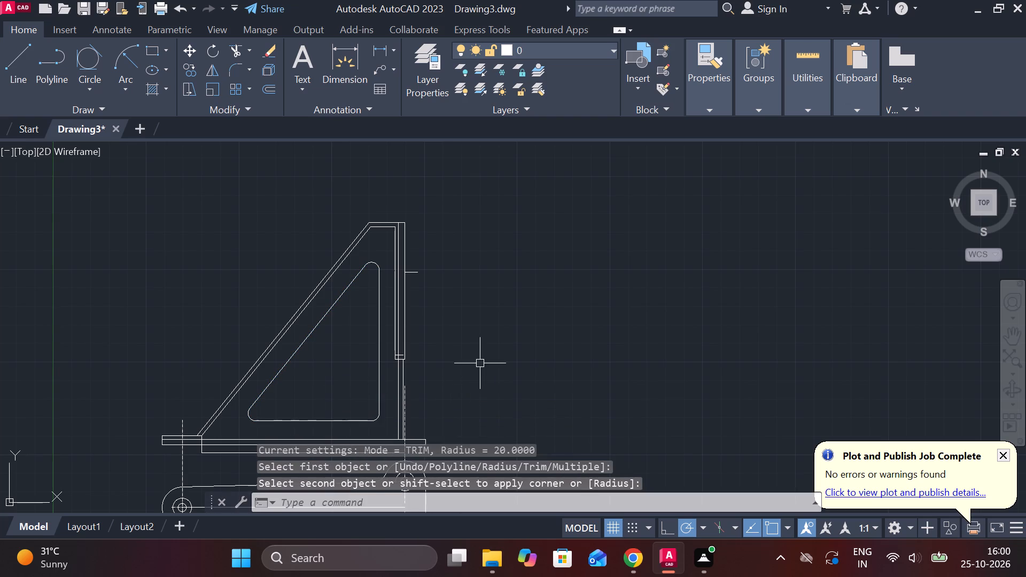
# Fillet the corner between the rib's outer sloping line and the top horizontal edge with radius 75.
pyautogui.scroll(-1, 480, 363)
pyautogui.scroll(2, 481, 364)
pyautogui.moveTo(465, 385); pyautogui.dragTo(451, 274, button='middle')
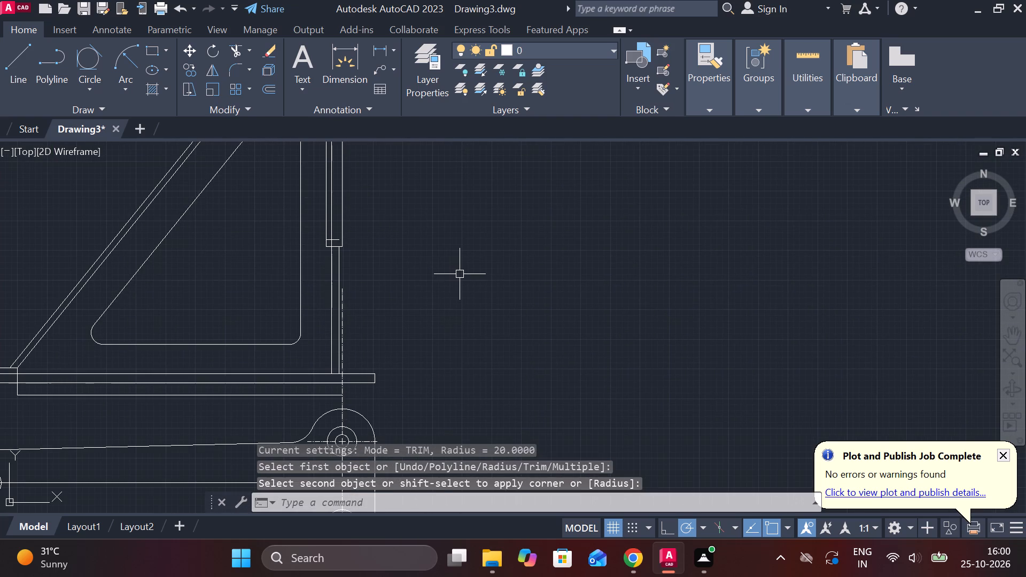
pyautogui.scroll(-1, 520, 322)
pyautogui.moveTo(502, 309); pyautogui.dragTo(507, 342, button='middle')
pyautogui.scroll(2, 453, 190)
pyautogui.moveTo(453, 190); pyautogui.dragTo(472, 241, button='middle')
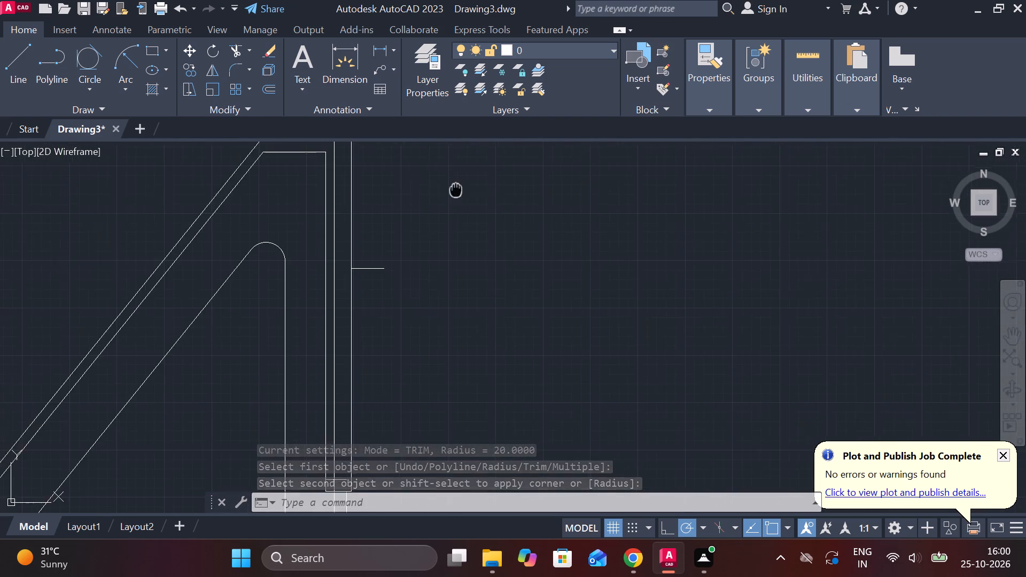
pyautogui.moveTo(472, 241); pyautogui.dragTo(495, 376, button='middle')
pyautogui.press('Escape')
pyautogui.write('F R 75')
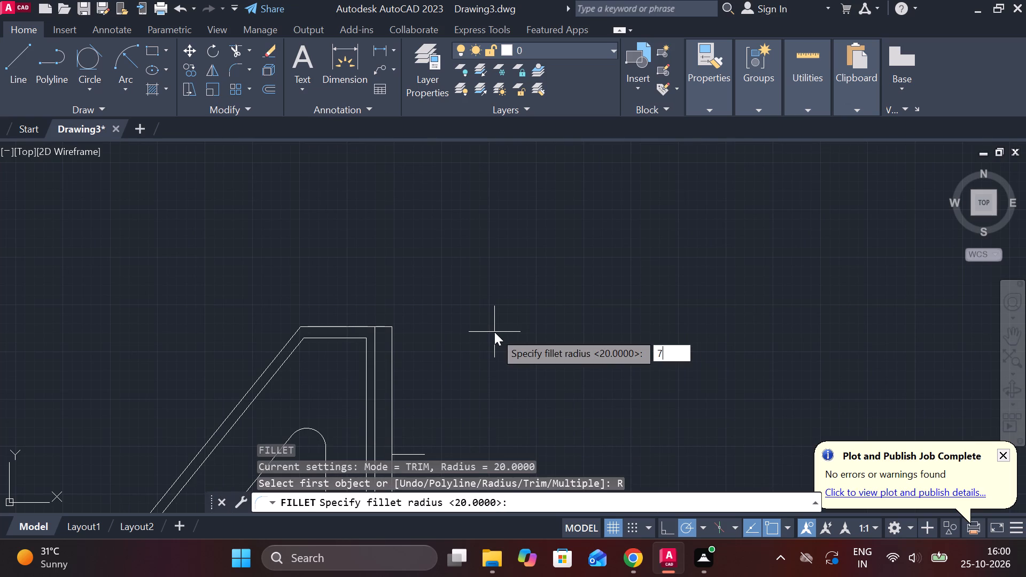
pyautogui.press('Return')
pyautogui.scroll(2, 447, 338)
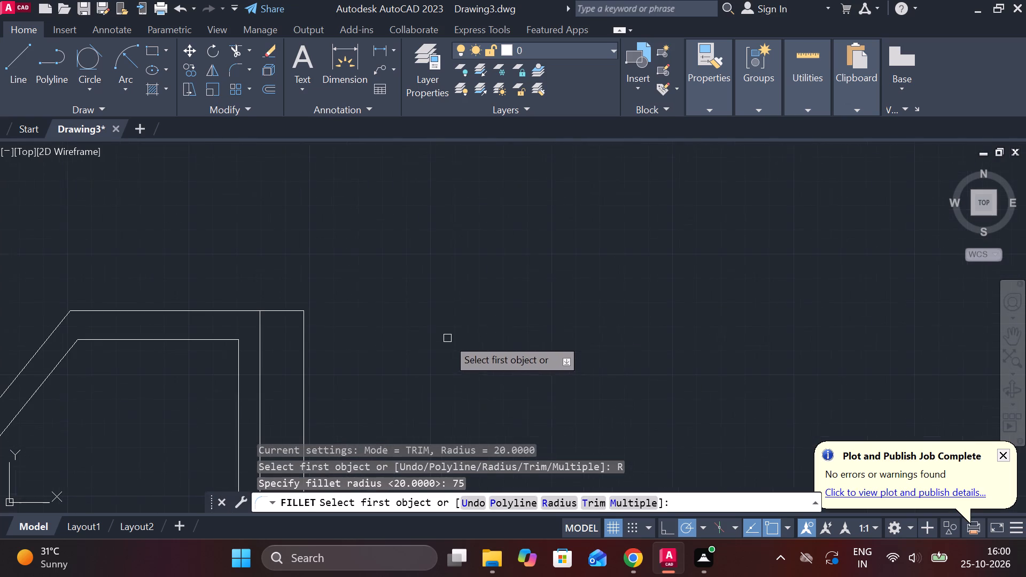
pyautogui.click(161, 312)
pyautogui.click(38, 344)
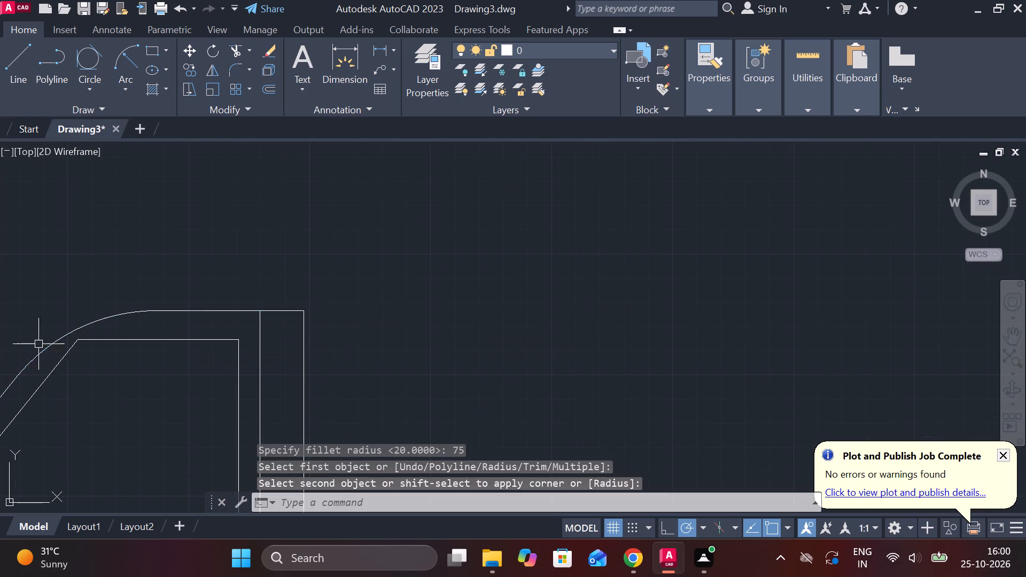
# Fillet the corner between the inner sloping line and the inner top horizontal line with the same radius of 75.
pyautogui.moveTo(82, 370); pyautogui.dragTo(207, 322, button='middle')
pyautogui.scroll(-1, 221, 340)
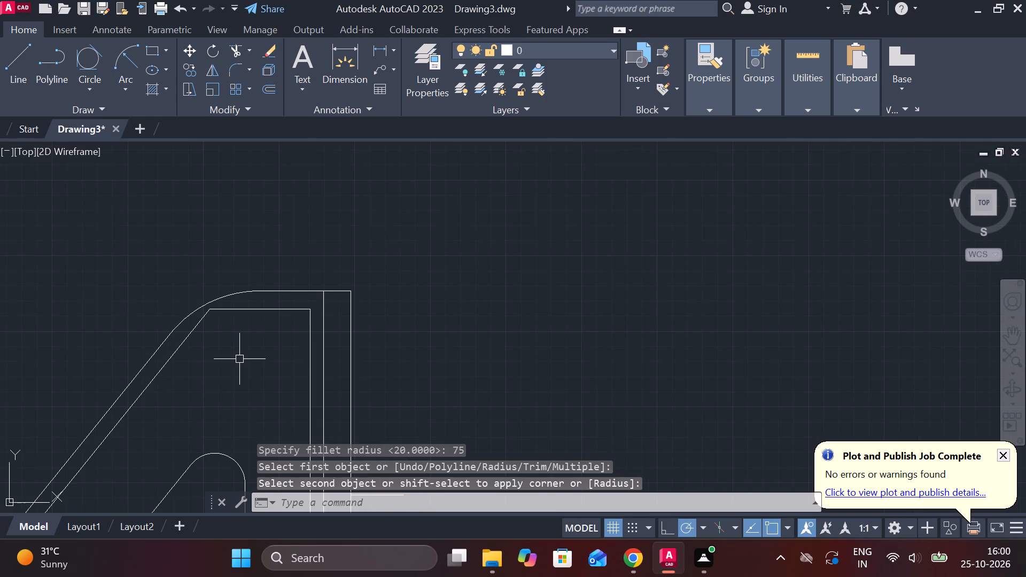
pyautogui.press('space')
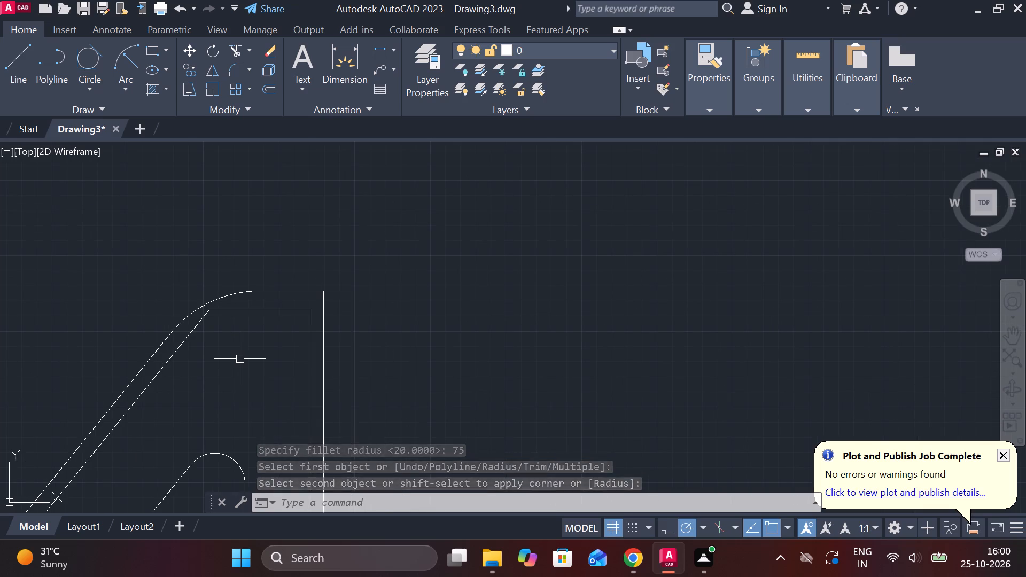
pyautogui.click(244, 309)
pyautogui.click(197, 329)
pyautogui.scroll(-3, 304, 345)
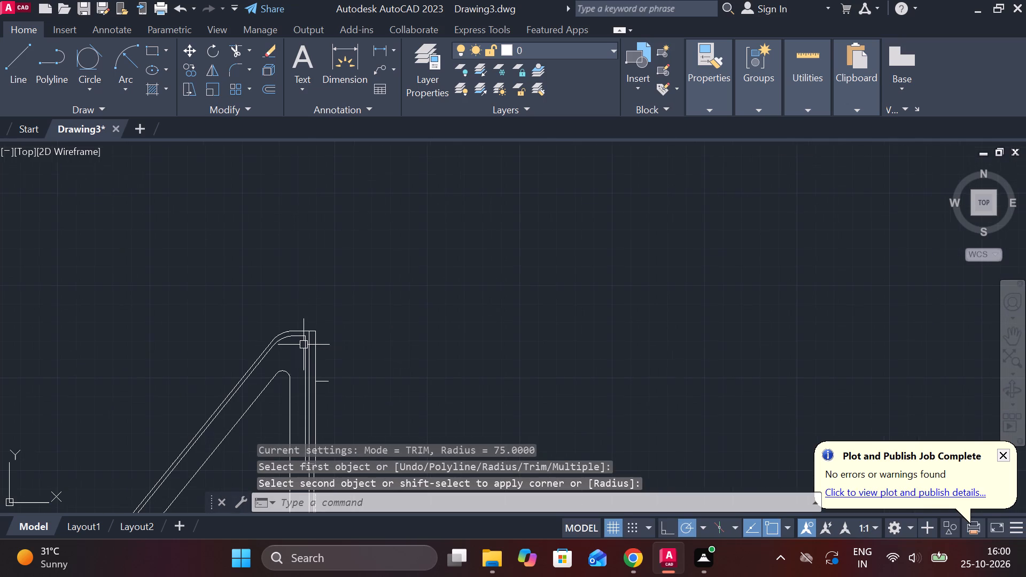
# Examine the front view's rounded top corner and the upright's vertical lines down to its stepped lower end.
pyautogui.moveTo(405, 366); pyautogui.dragTo(410, 305, button='middle')
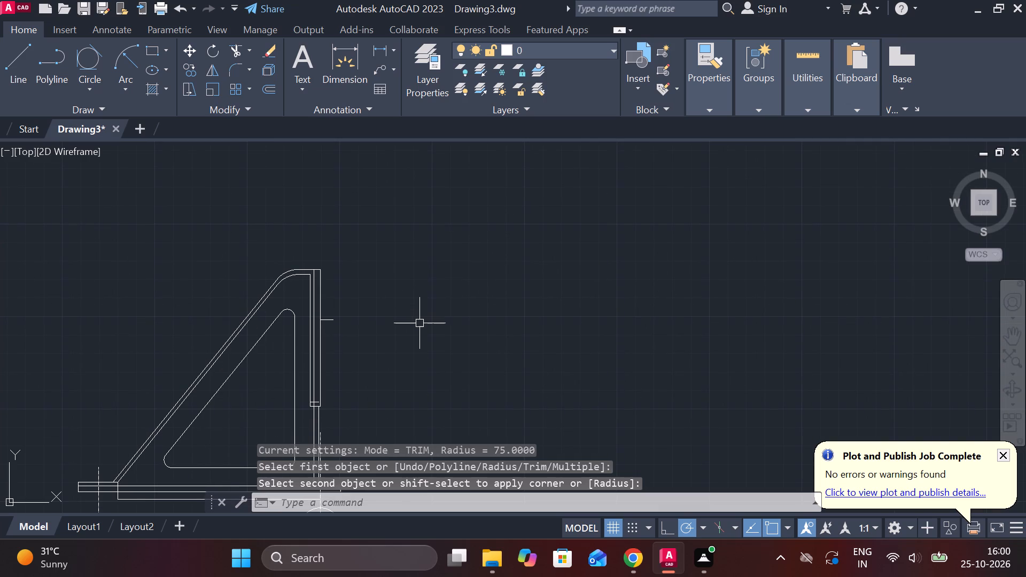
pyautogui.scroll(-2, 422, 325)
pyautogui.scroll(3, 421, 322)
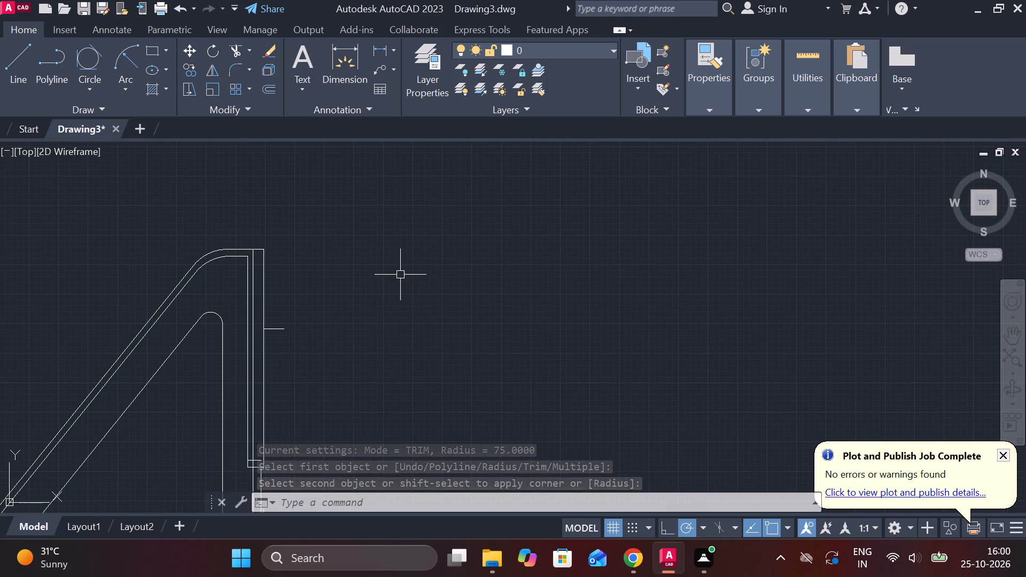
pyautogui.scroll(2, 368, 272)
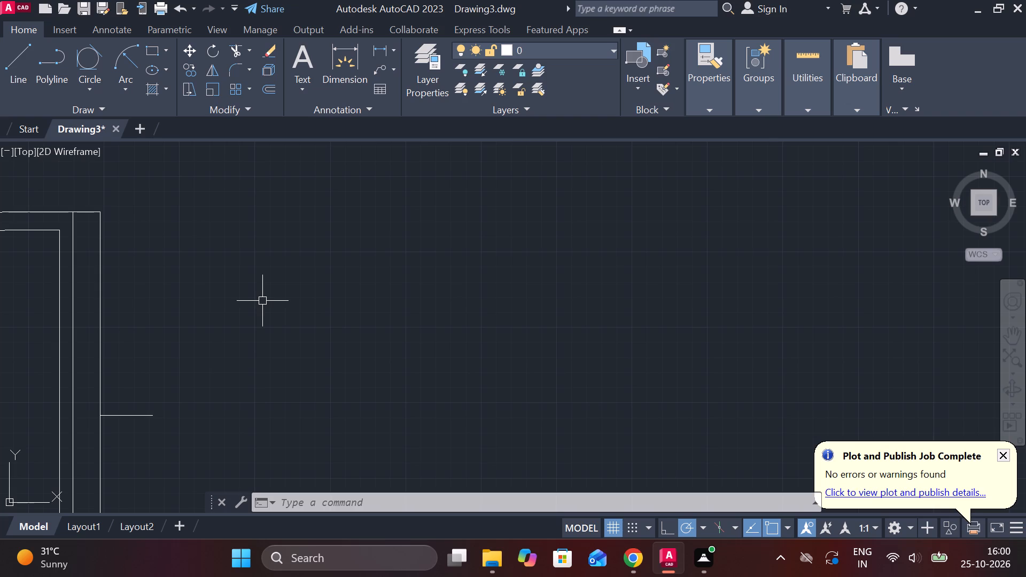
pyautogui.moveTo(238, 302); pyautogui.dragTo(495, 347, button='middle')
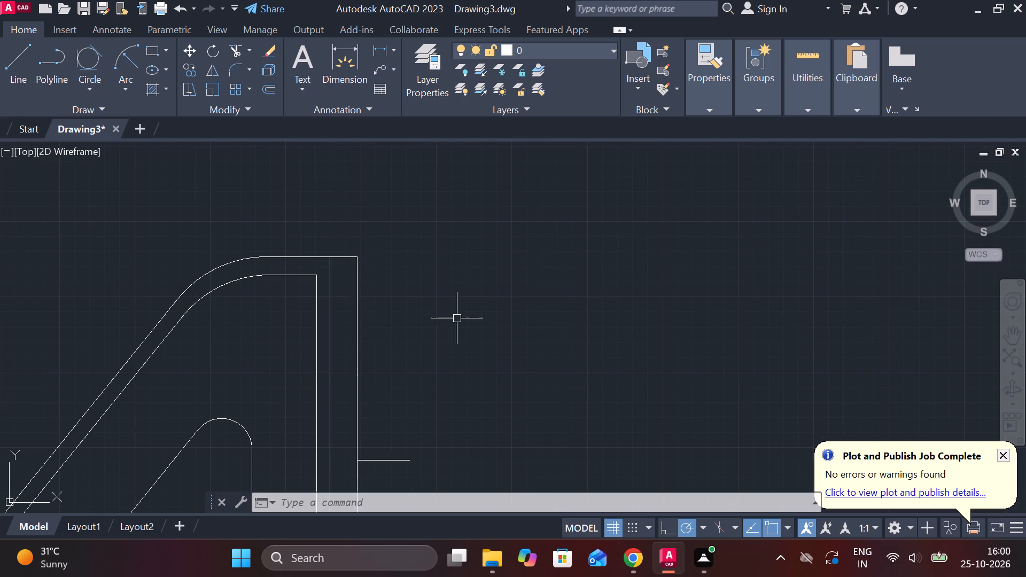
pyautogui.scroll(1, 331, 306)
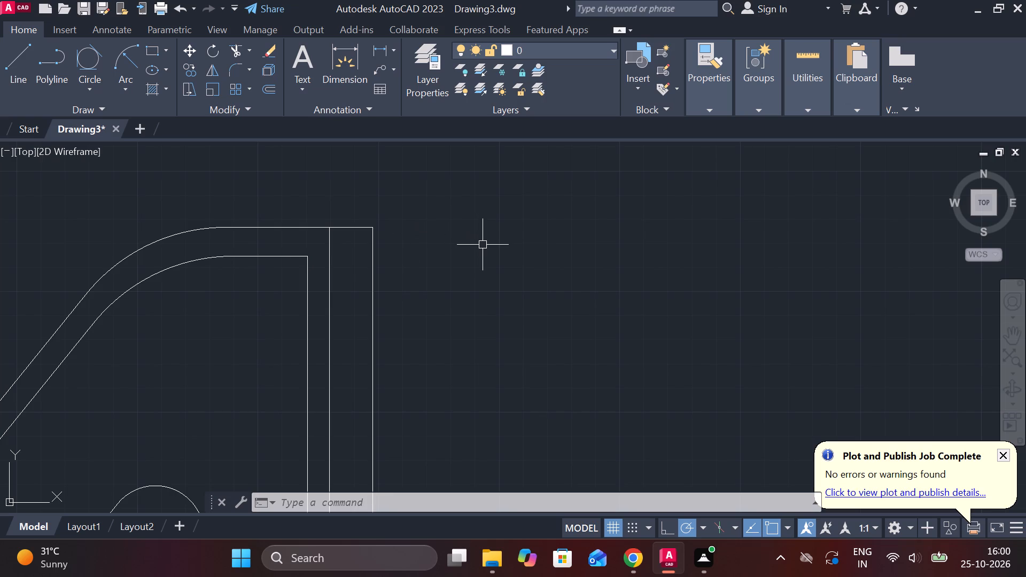
pyautogui.scroll(-1, 524, 319)
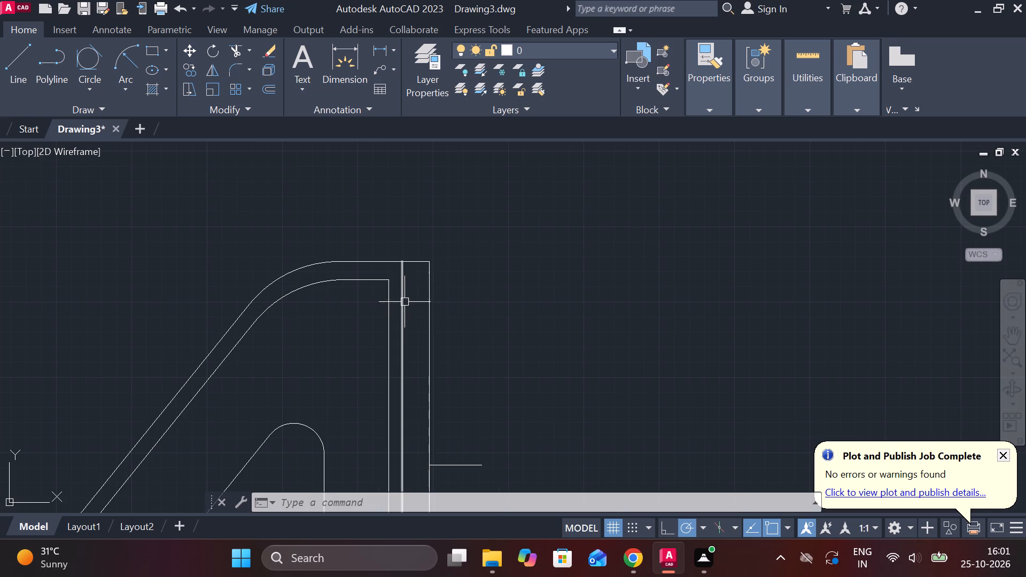
pyautogui.scroll(-3, 419, 301)
pyautogui.scroll(2, 445, 408)
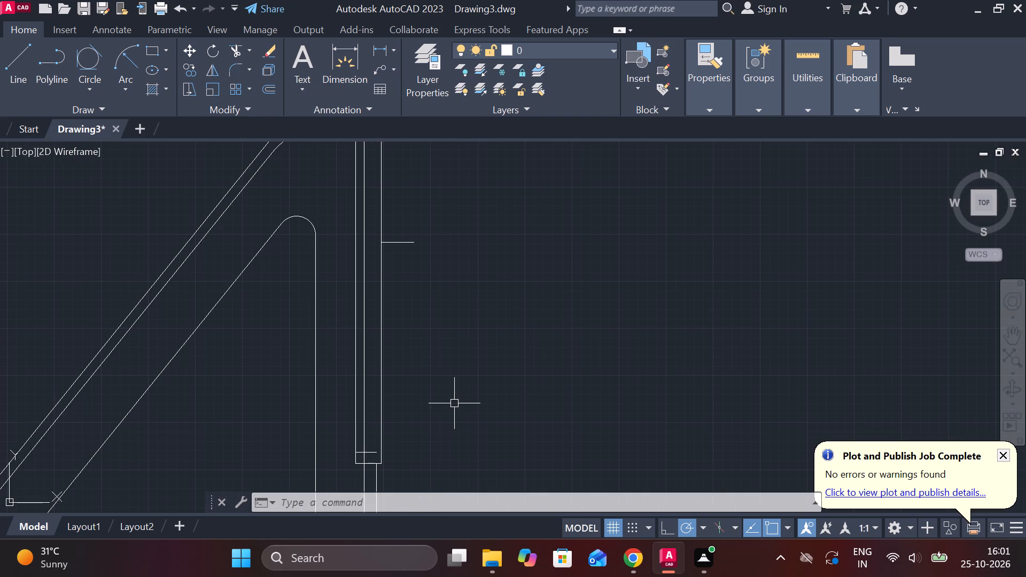
pyautogui.moveTo(463, 264); pyautogui.dragTo(385, 412, button='middle')
pyautogui.scroll(-1, 463, 264)
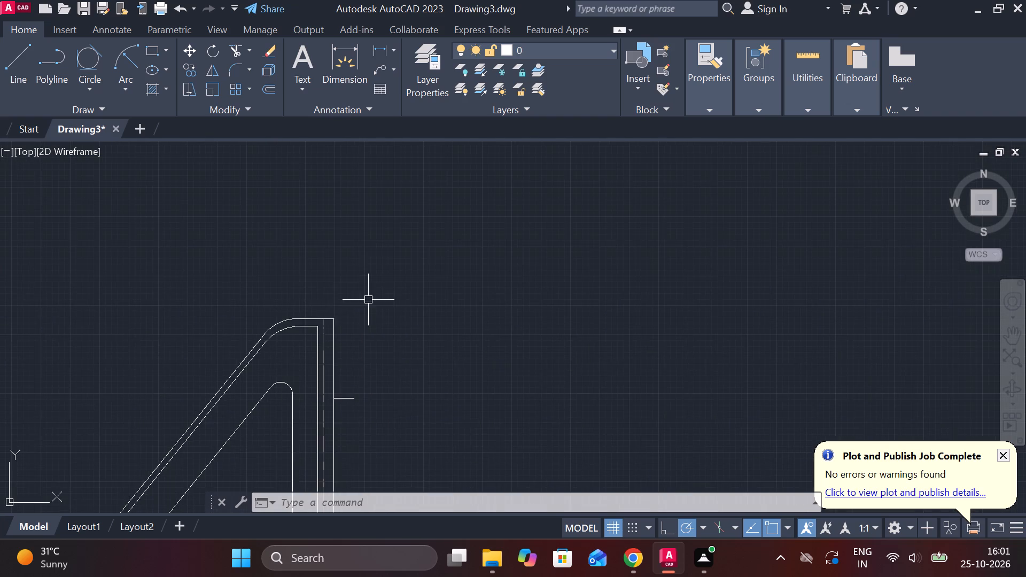
pyautogui.scroll(2, 339, 326)
pyautogui.moveTo(343, 329); pyautogui.dragTo(374, 296, button='middle')
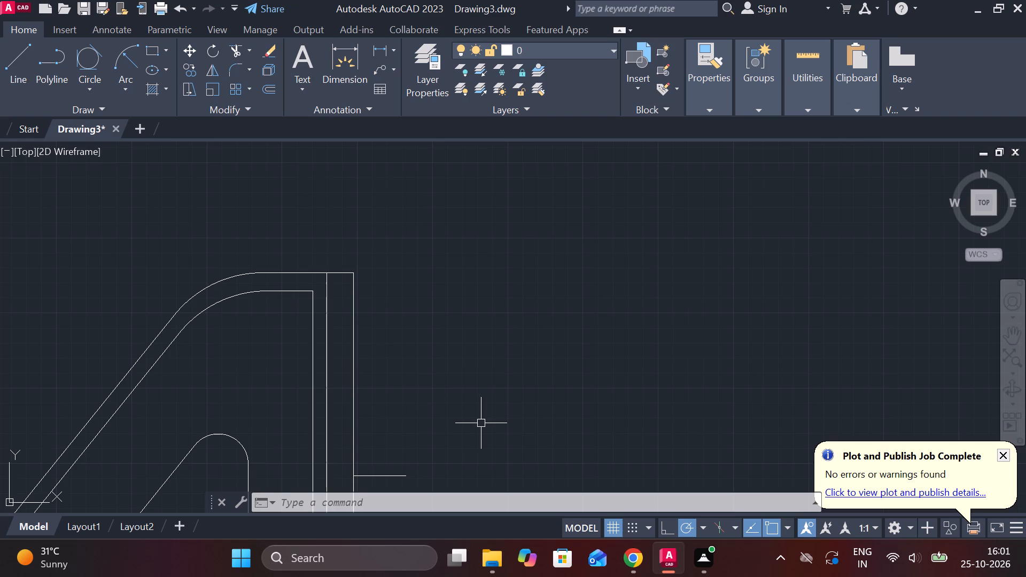
pyautogui.scroll(-1, 473, 441)
pyautogui.moveTo(463, 436); pyautogui.dragTo(461, 436, button='middle')
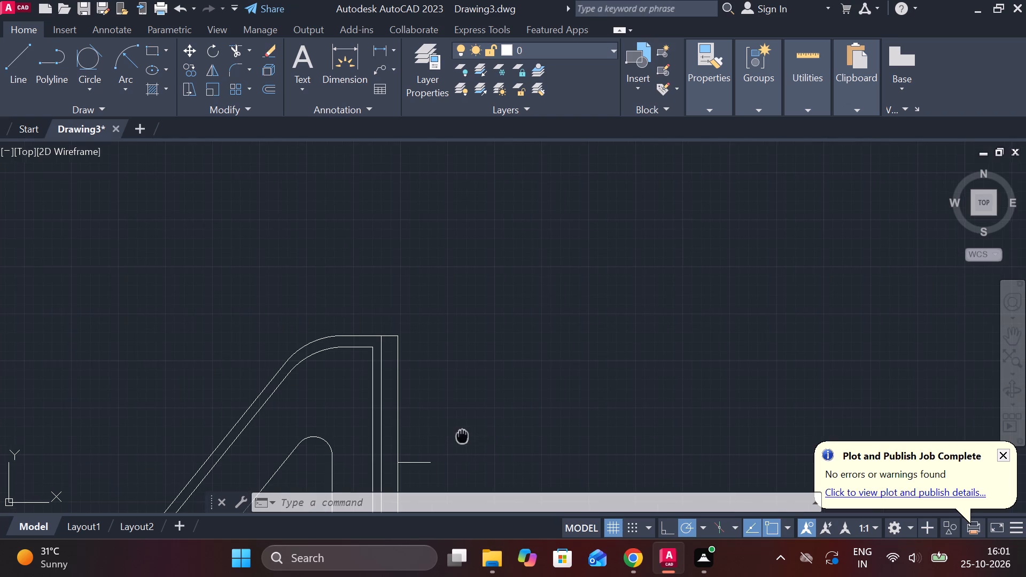
pyautogui.moveTo(461, 436); pyautogui.dragTo(452, 277, button='middle')
pyautogui.scroll(-1, 450, 298)
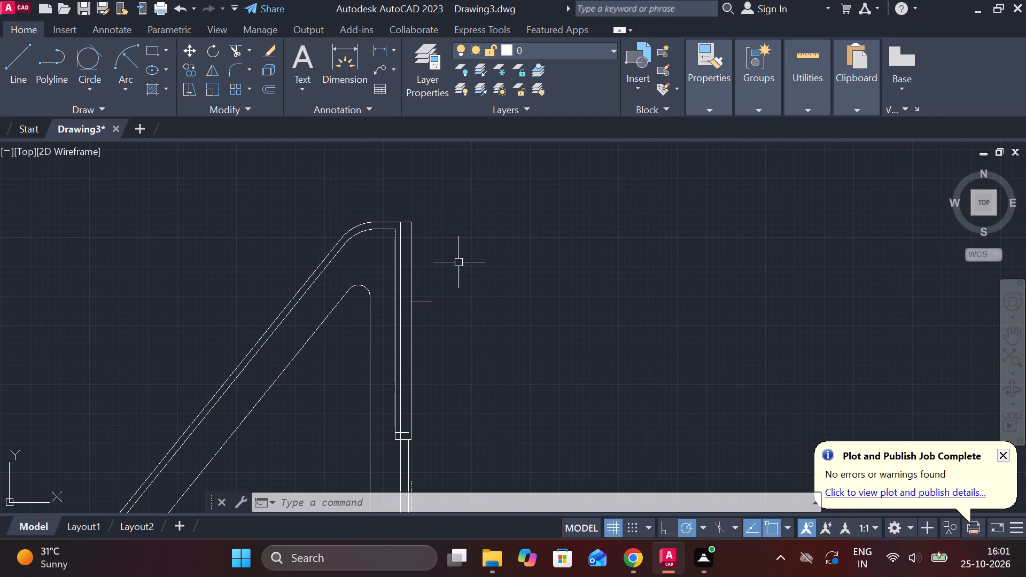
# Draw a short horizontal line from the inner top edge's end corner to the upright's middle vertical line.
pyautogui.scroll(2, 445, 260)
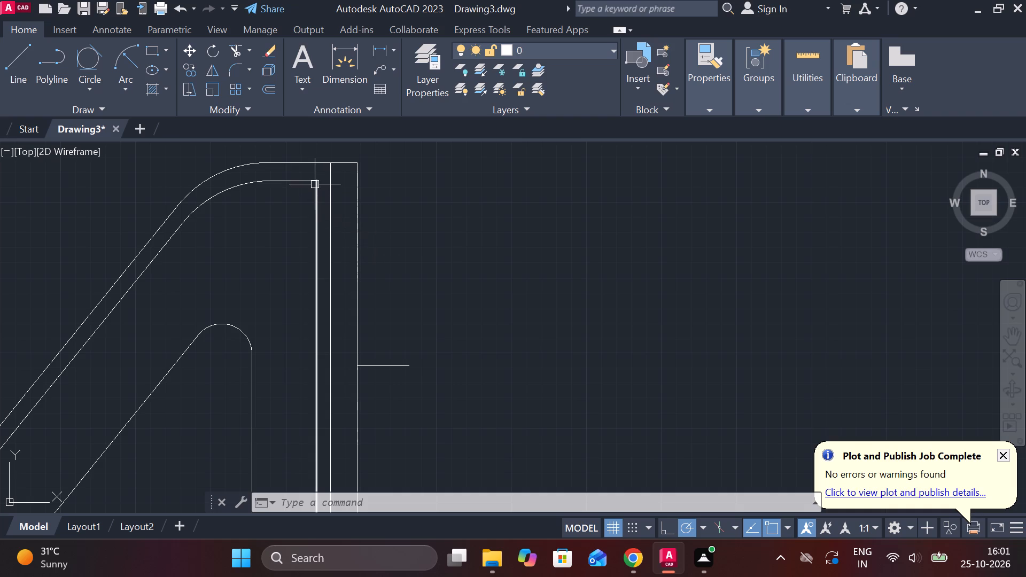
pyautogui.press('l')
pyautogui.press('Return')
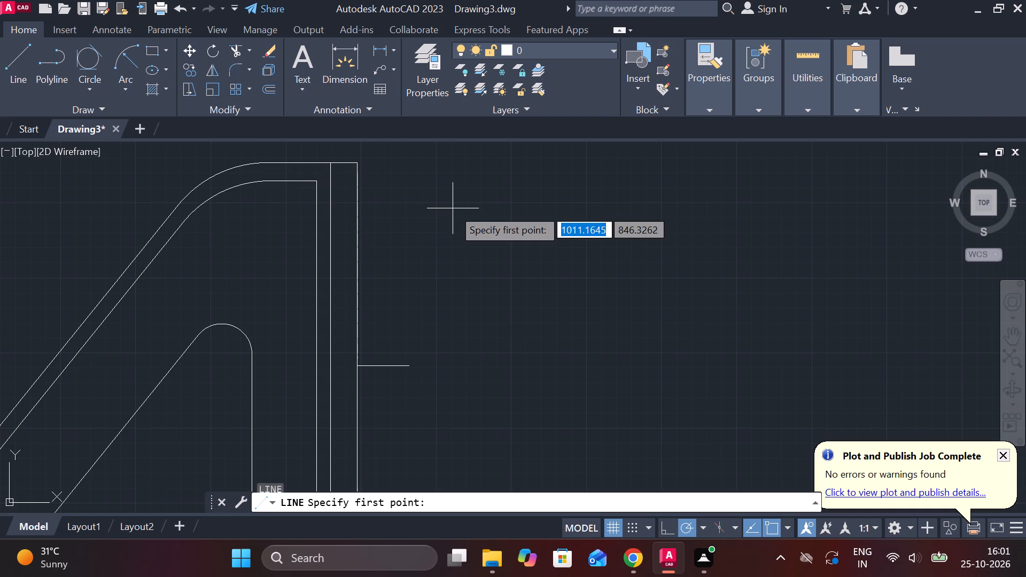
pyautogui.click(314, 184)
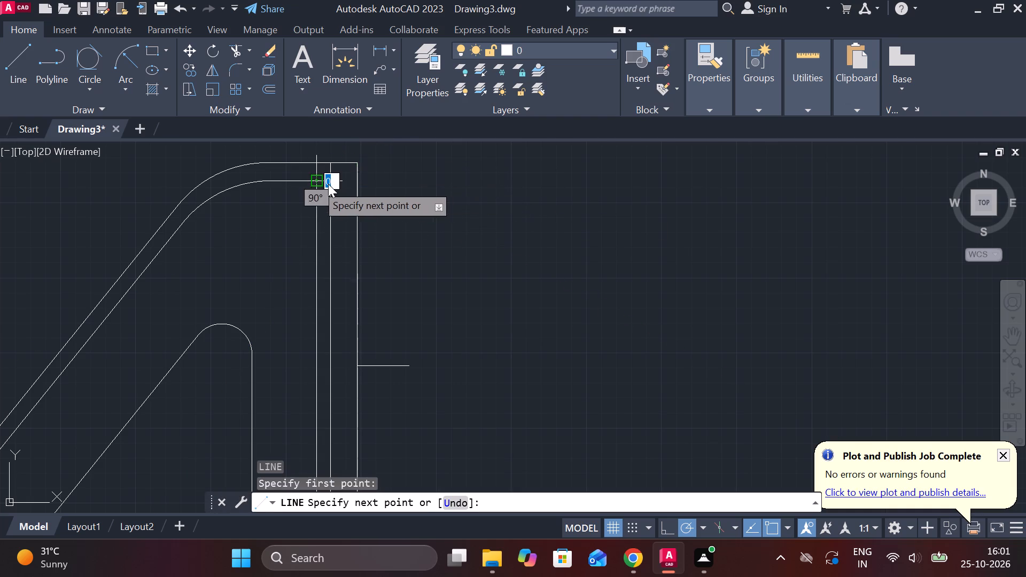
pyautogui.scroll(3, 323, 183)
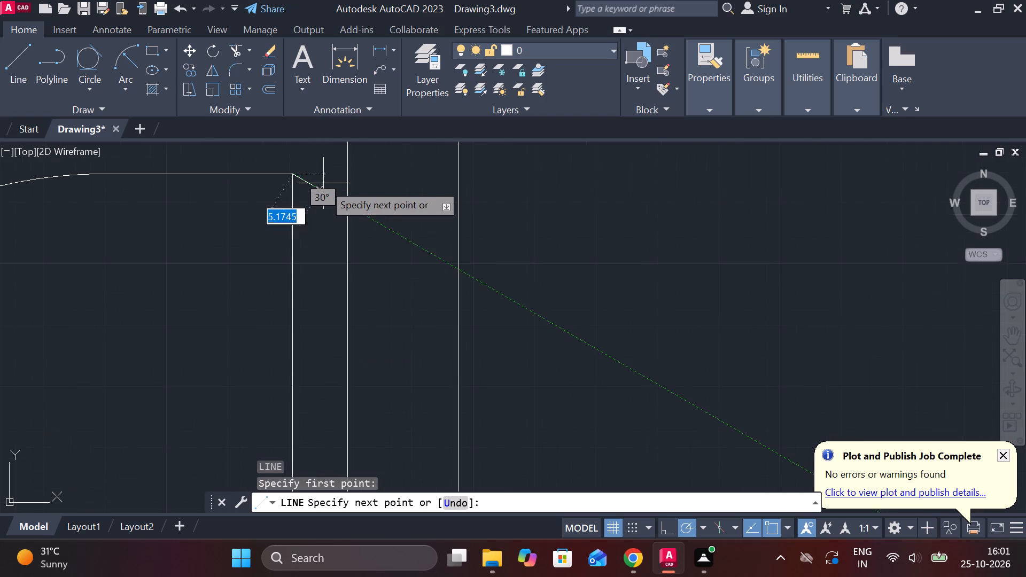
pyautogui.click(351, 170)
pyautogui.scroll(-3, 429, 188)
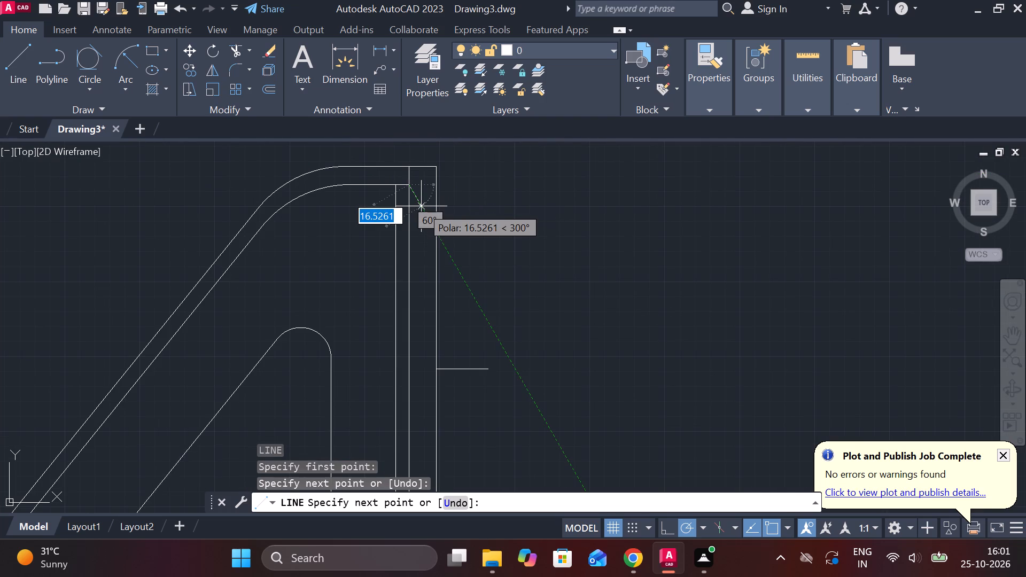
pyautogui.press('Escape')
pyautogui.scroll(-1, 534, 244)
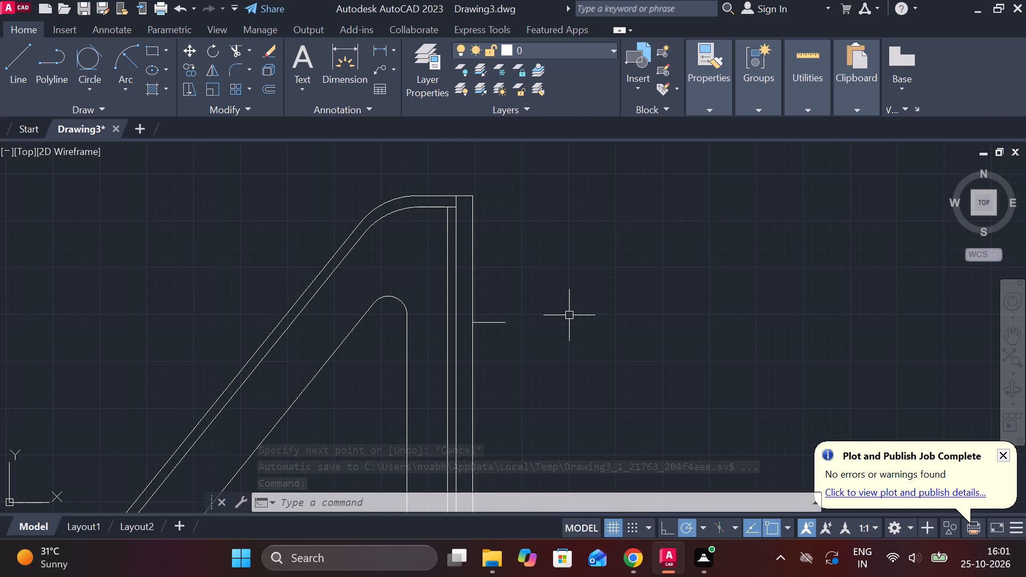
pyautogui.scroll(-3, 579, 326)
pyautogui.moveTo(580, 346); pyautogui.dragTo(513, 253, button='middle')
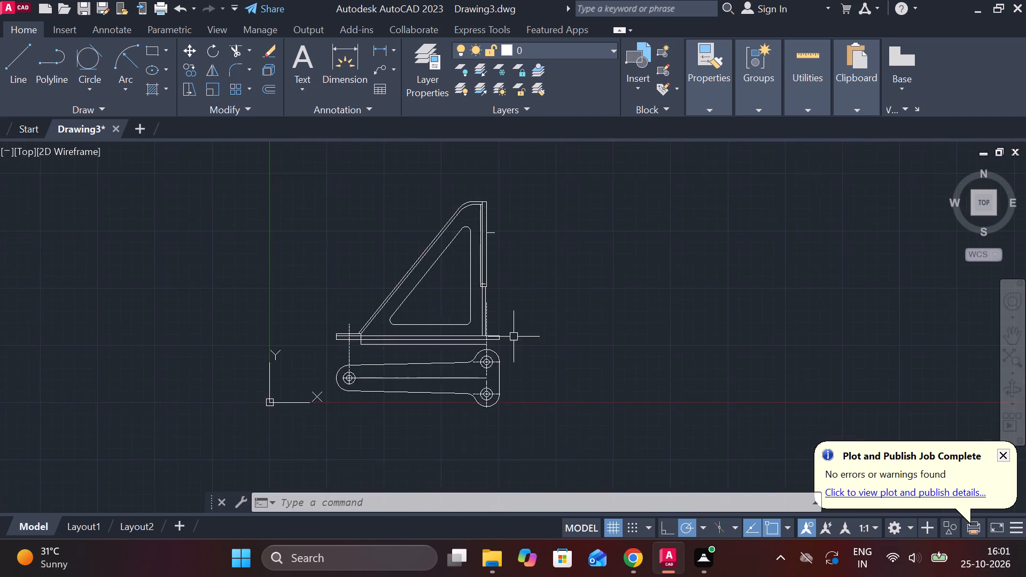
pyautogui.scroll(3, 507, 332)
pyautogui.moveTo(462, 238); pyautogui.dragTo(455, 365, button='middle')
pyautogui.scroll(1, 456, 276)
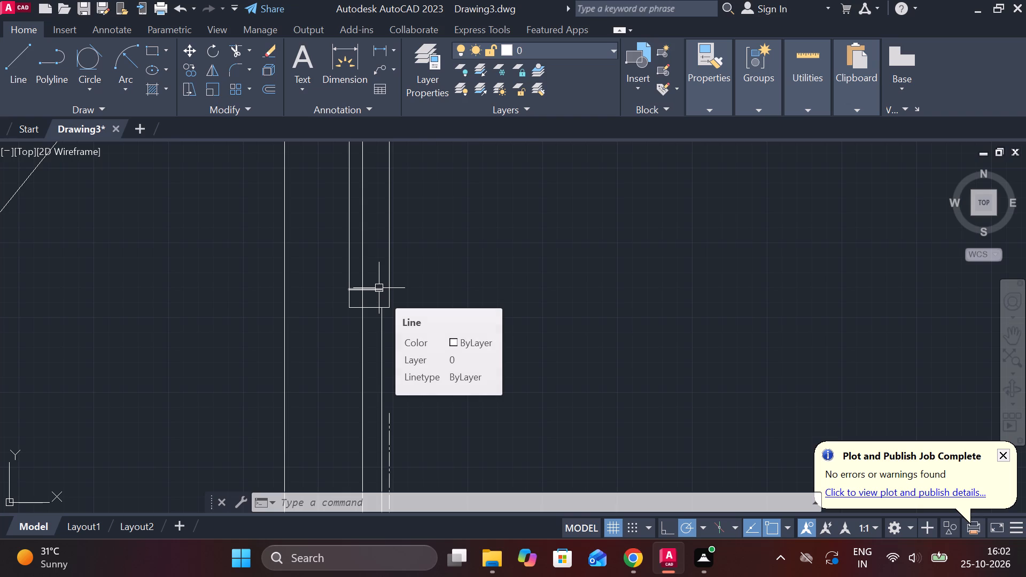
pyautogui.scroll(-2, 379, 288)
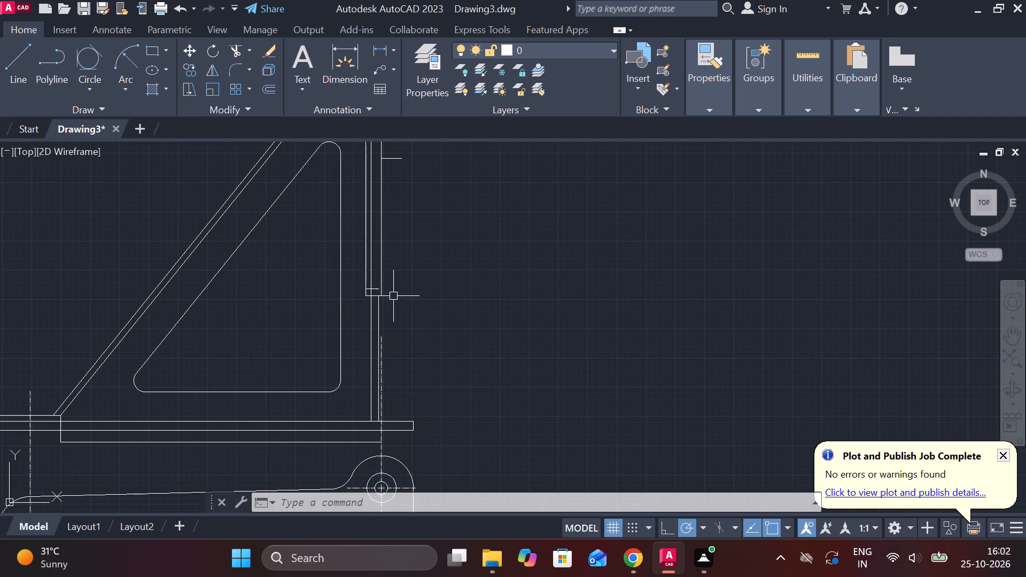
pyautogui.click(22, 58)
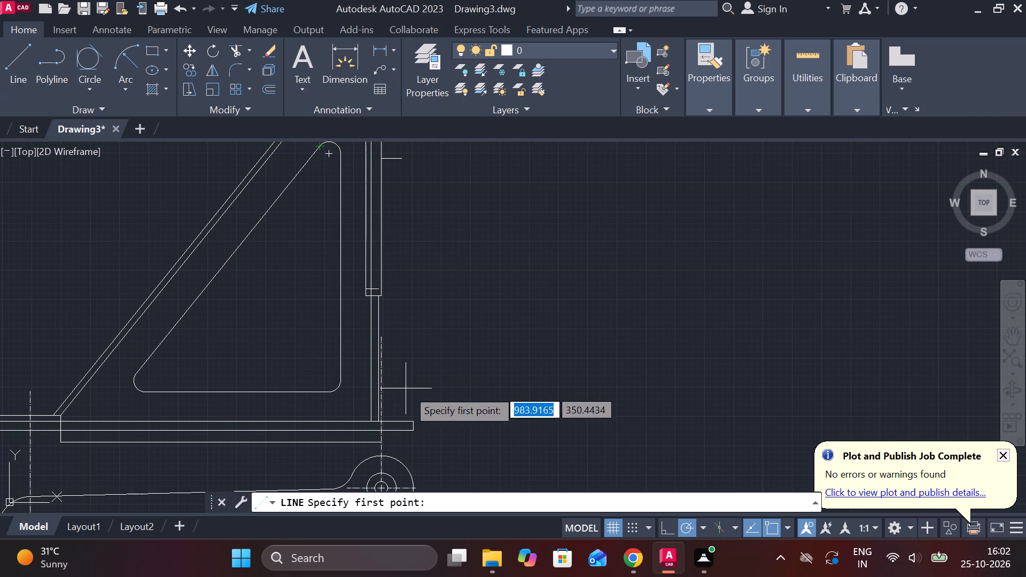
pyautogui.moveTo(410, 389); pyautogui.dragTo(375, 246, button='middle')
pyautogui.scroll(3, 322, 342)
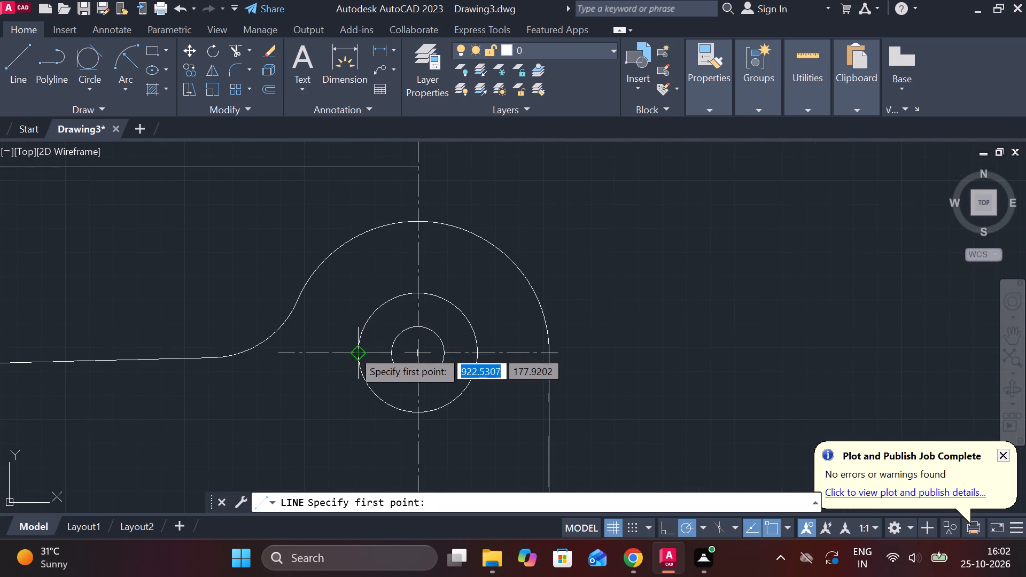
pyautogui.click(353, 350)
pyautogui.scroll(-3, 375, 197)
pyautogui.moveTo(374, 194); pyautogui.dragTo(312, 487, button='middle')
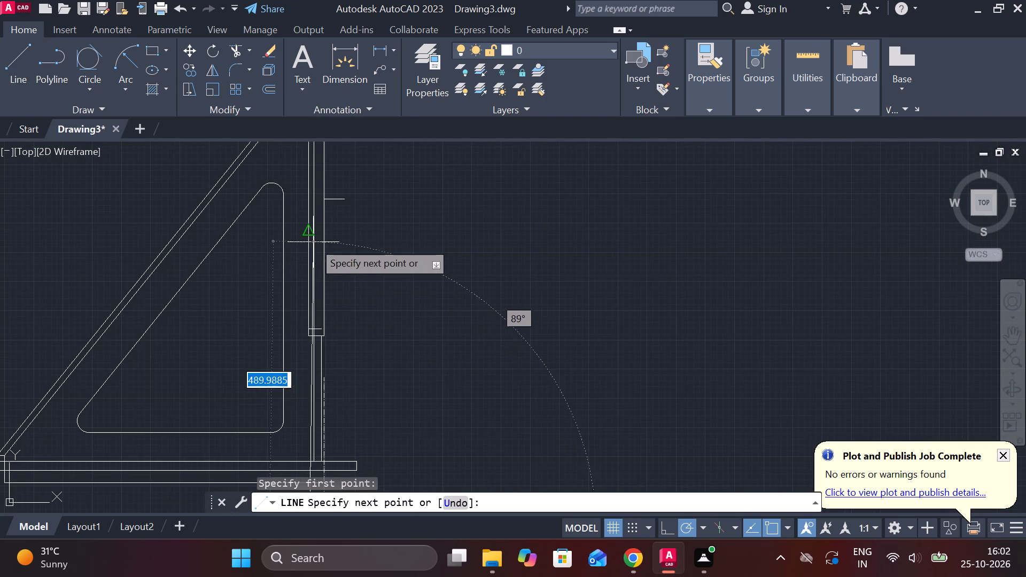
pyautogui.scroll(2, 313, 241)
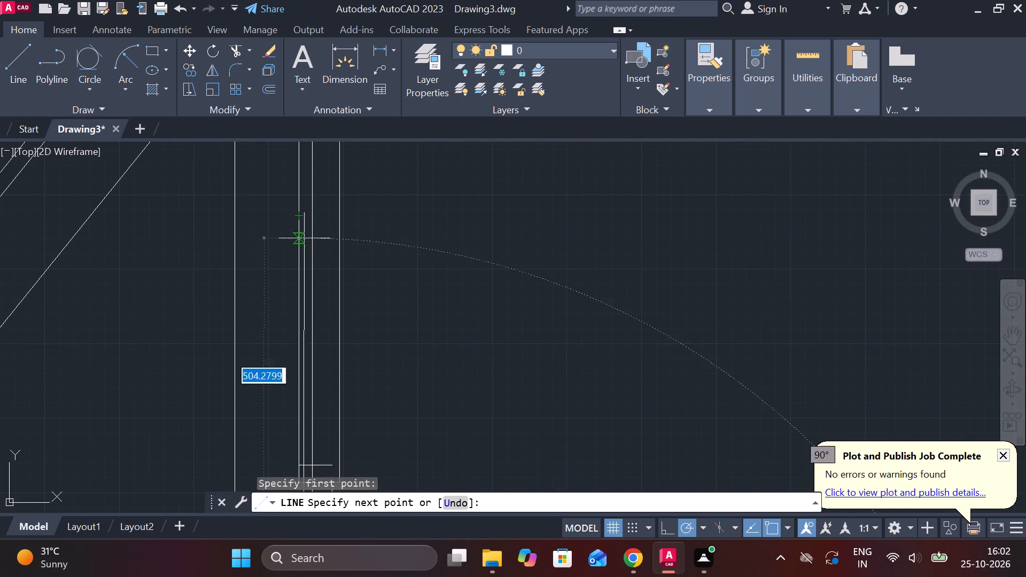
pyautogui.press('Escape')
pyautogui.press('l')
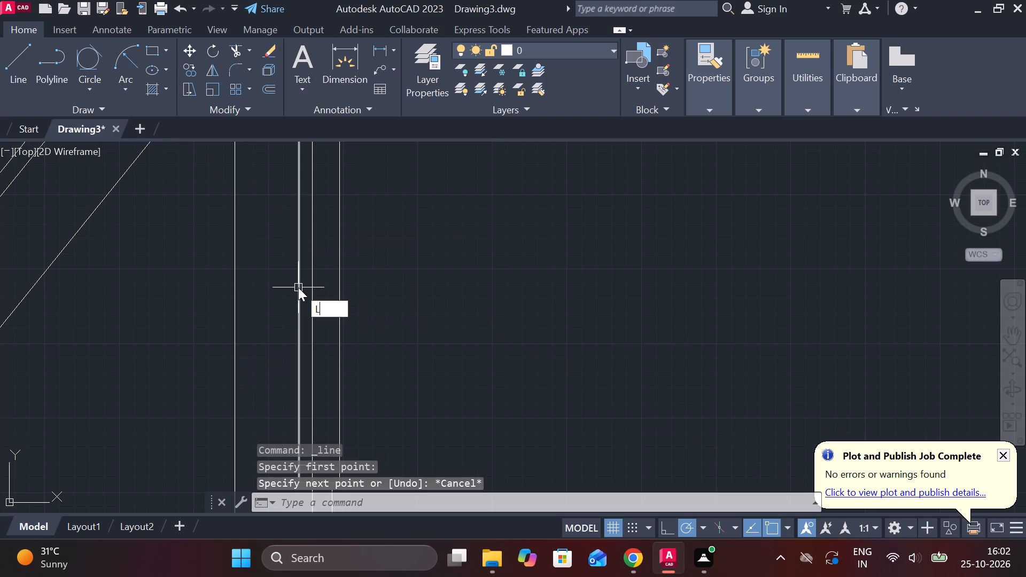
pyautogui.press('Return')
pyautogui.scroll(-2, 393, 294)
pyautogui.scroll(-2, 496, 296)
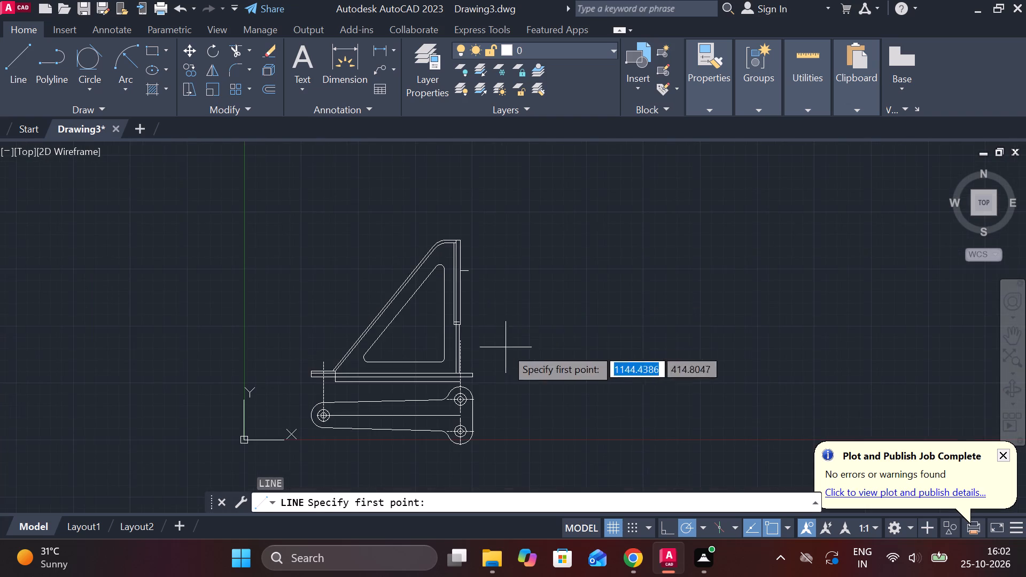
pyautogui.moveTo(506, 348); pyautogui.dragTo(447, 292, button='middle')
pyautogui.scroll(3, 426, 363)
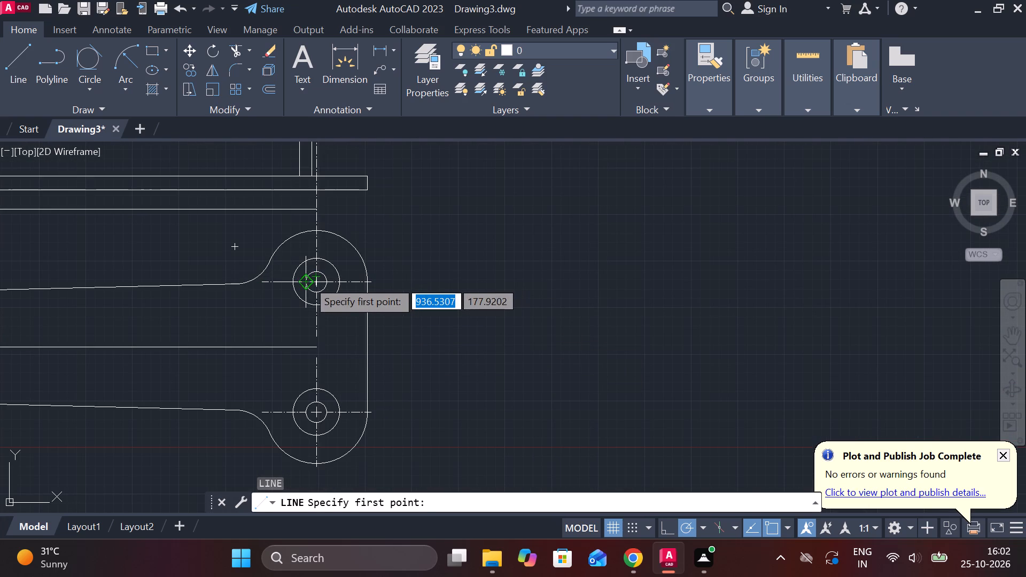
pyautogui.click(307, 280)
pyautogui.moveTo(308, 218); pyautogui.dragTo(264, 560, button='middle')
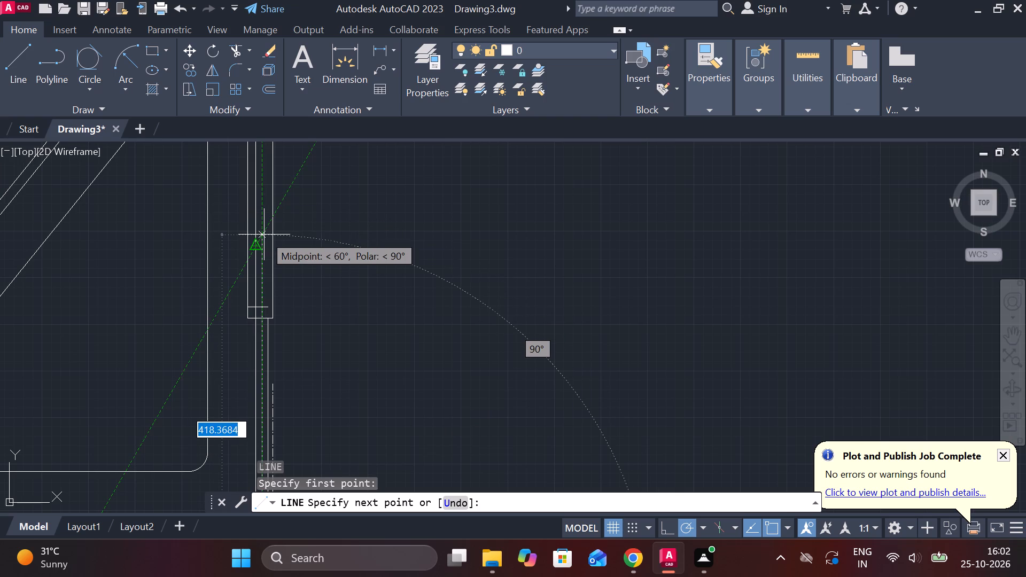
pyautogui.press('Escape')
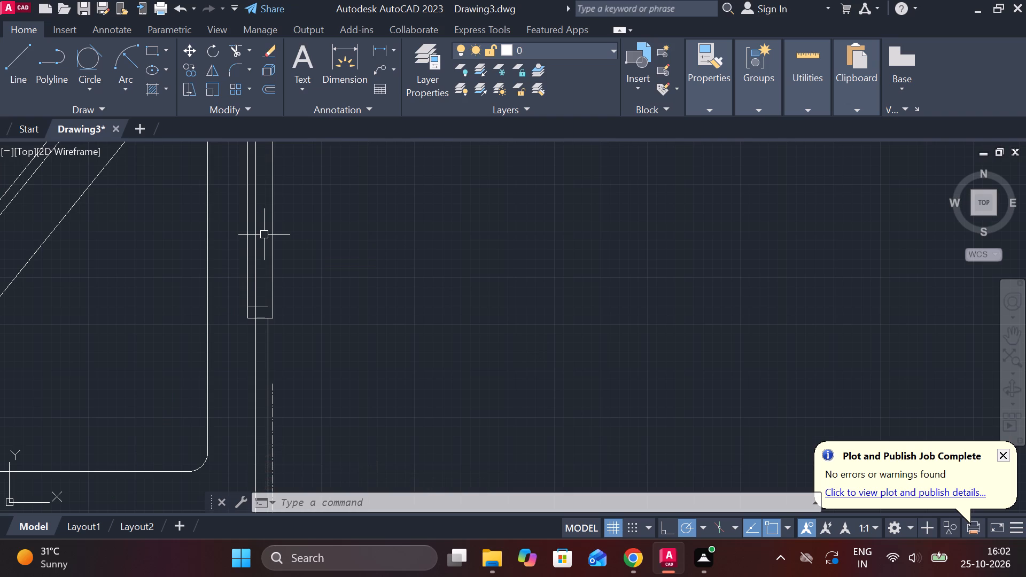
# Trim the short horizontal segment between the upright's inner and middle vertical lines at the top inner corner.
pyautogui.scroll(-2, 317, 299)
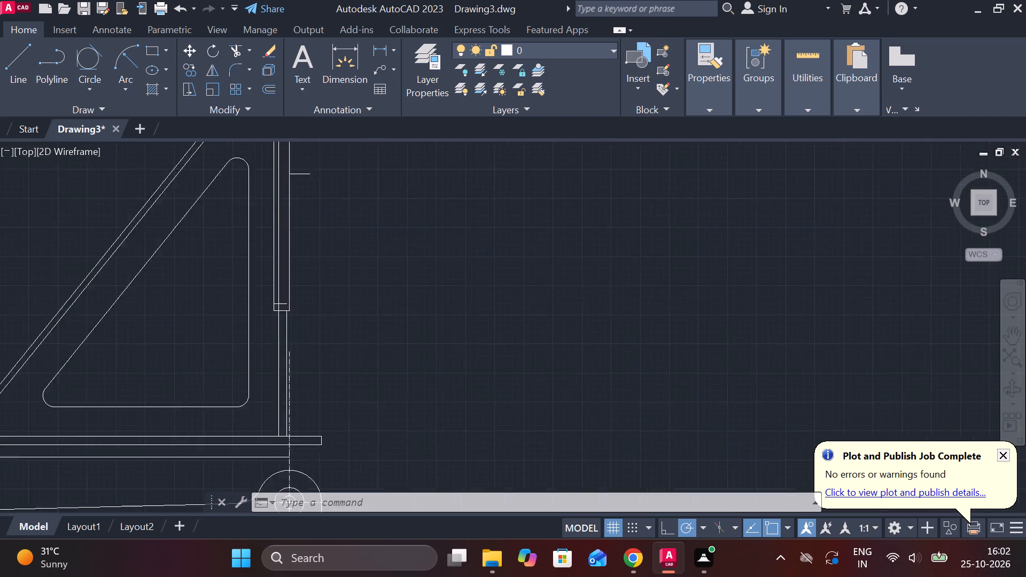
pyautogui.scroll(2, 327, 245)
pyautogui.moveTo(301, 234); pyautogui.dragTo(402, 430, button='middle')
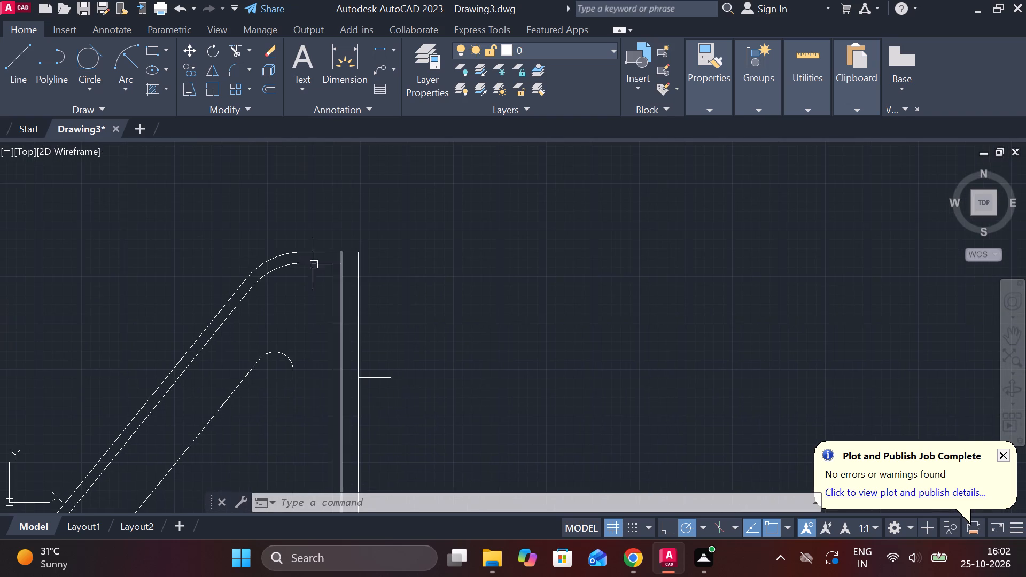
pyautogui.scroll(2, 296, 249)
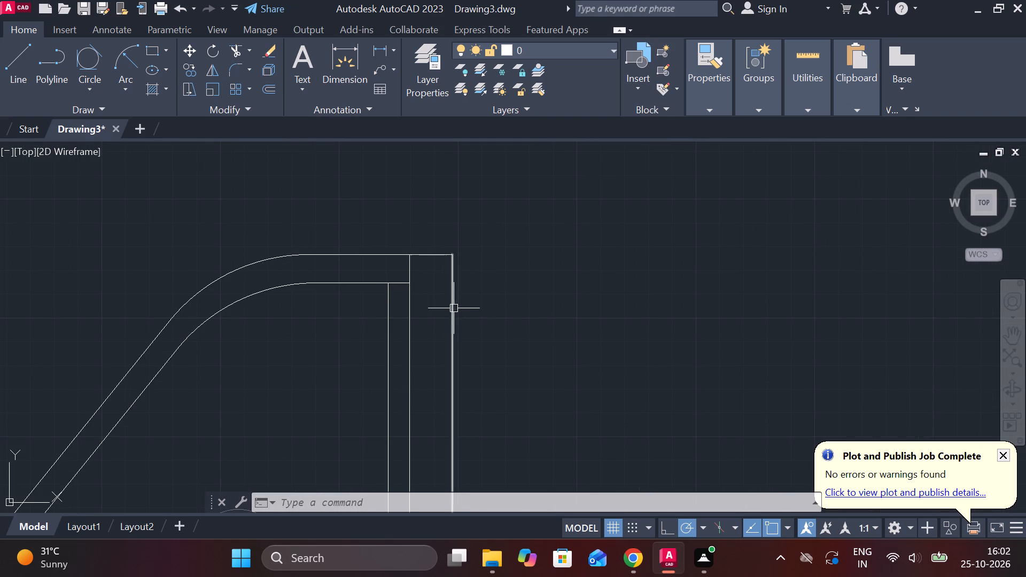
pyautogui.scroll(1, 442, 302)
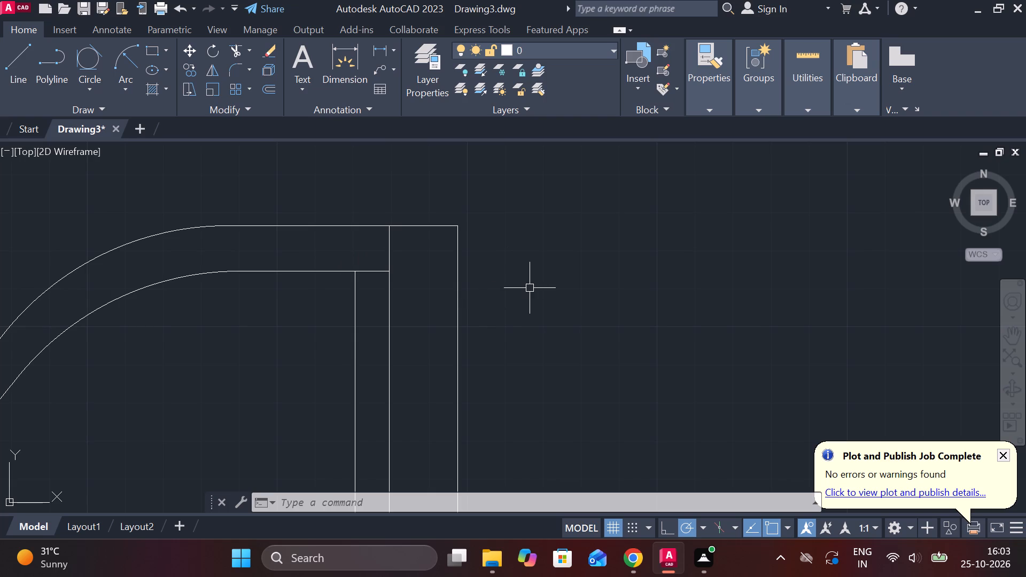
pyautogui.write('TR')
pyautogui.press('Return')
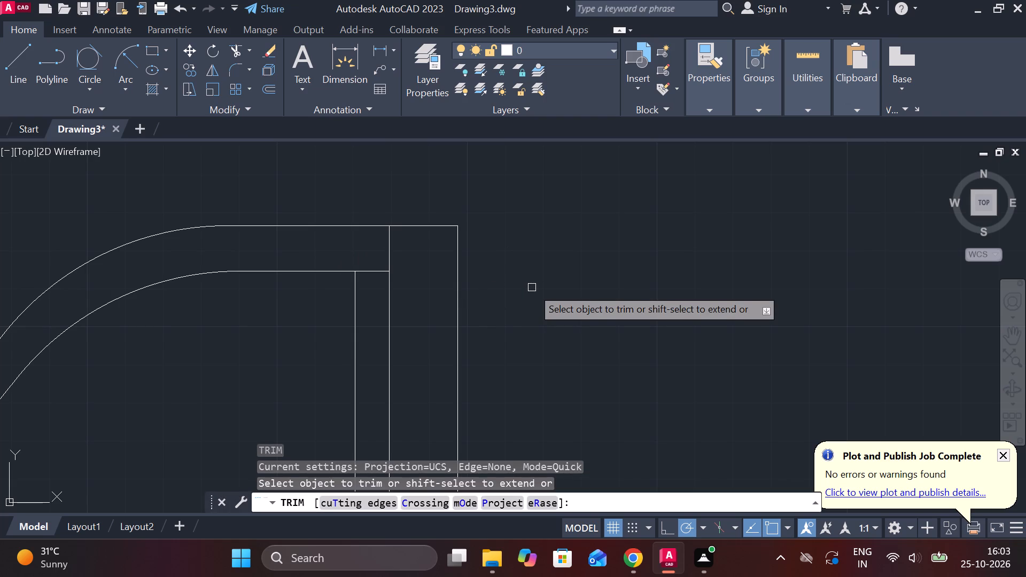
pyautogui.click(382, 270)
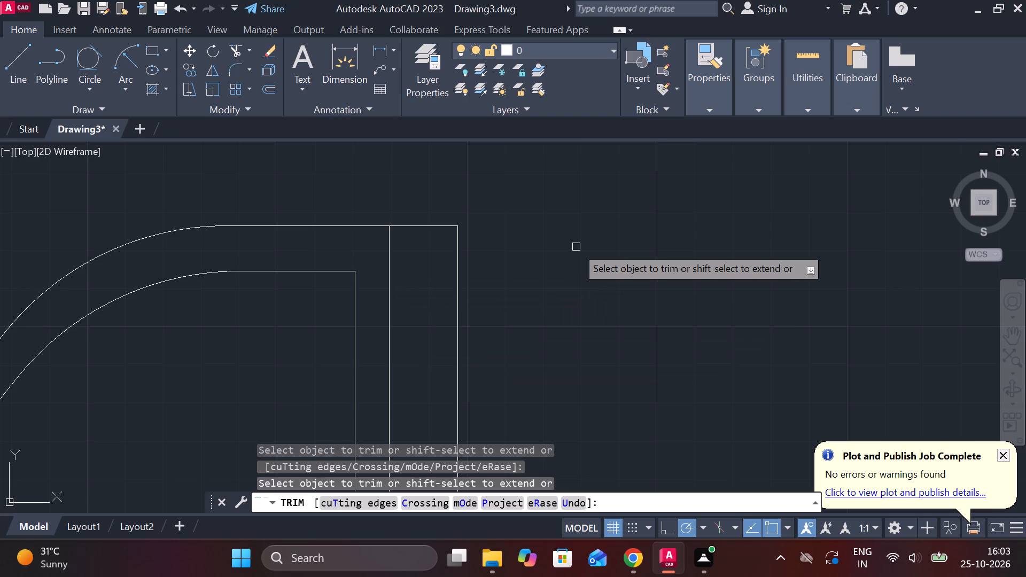
pyautogui.press('Escape')
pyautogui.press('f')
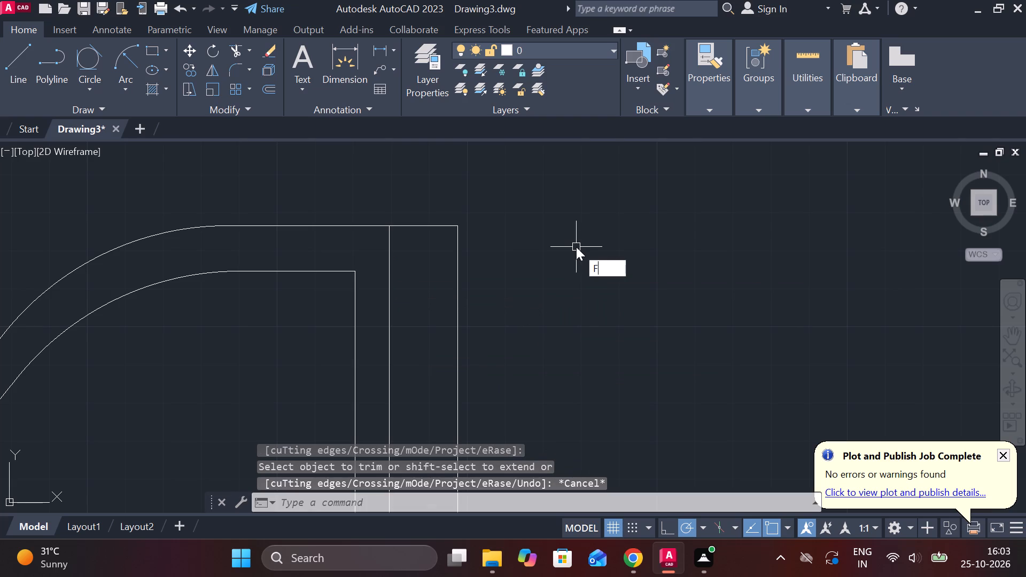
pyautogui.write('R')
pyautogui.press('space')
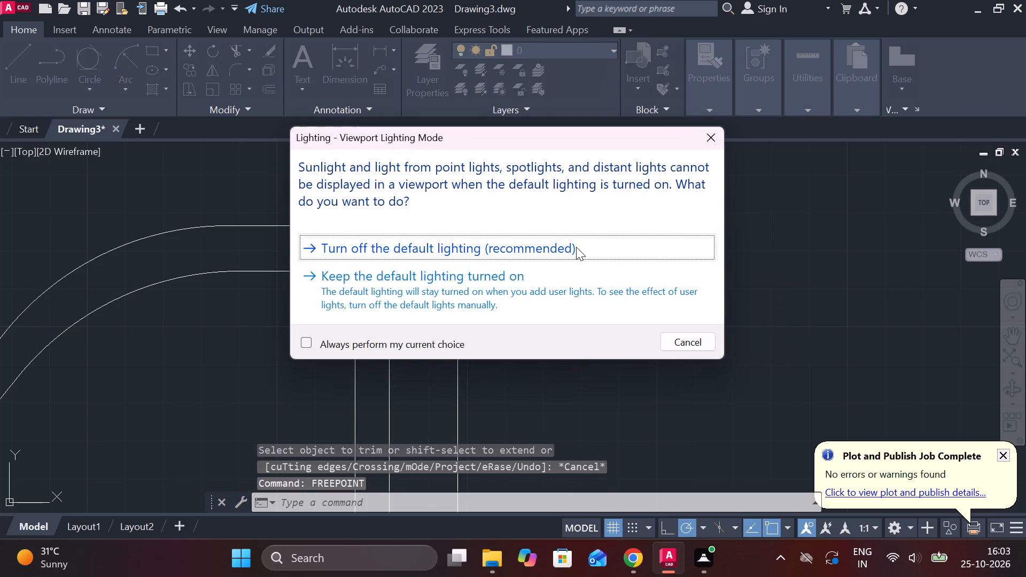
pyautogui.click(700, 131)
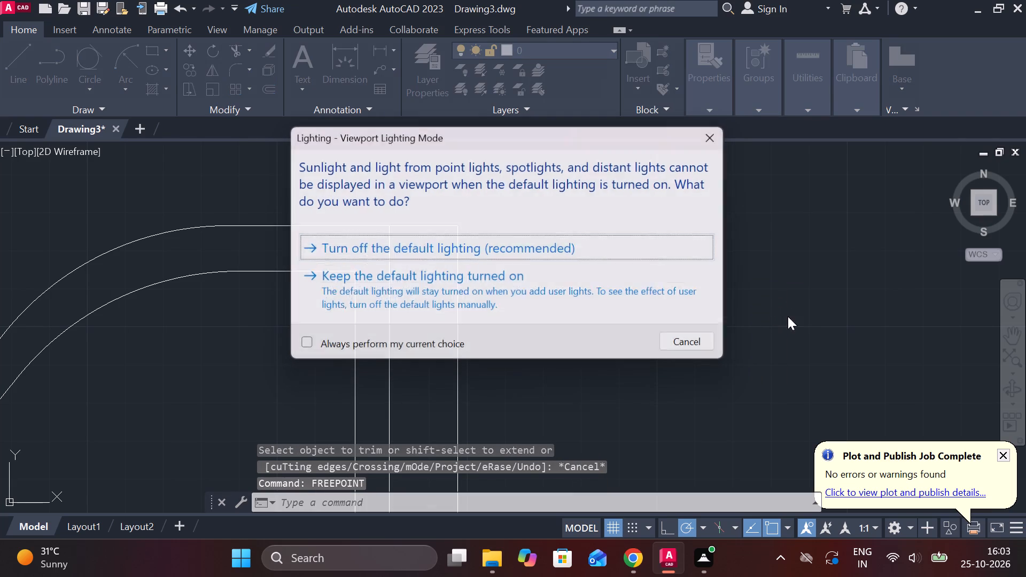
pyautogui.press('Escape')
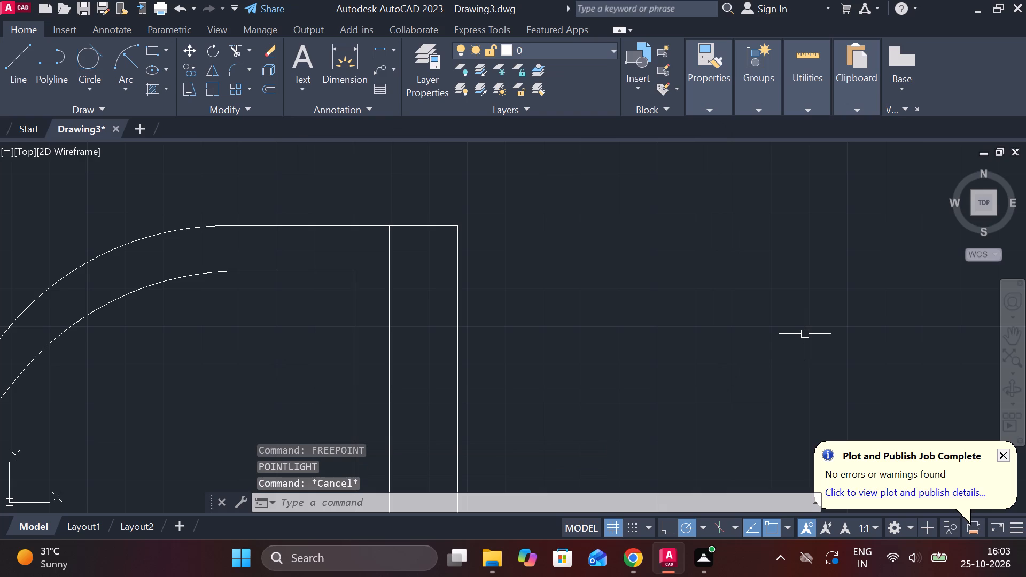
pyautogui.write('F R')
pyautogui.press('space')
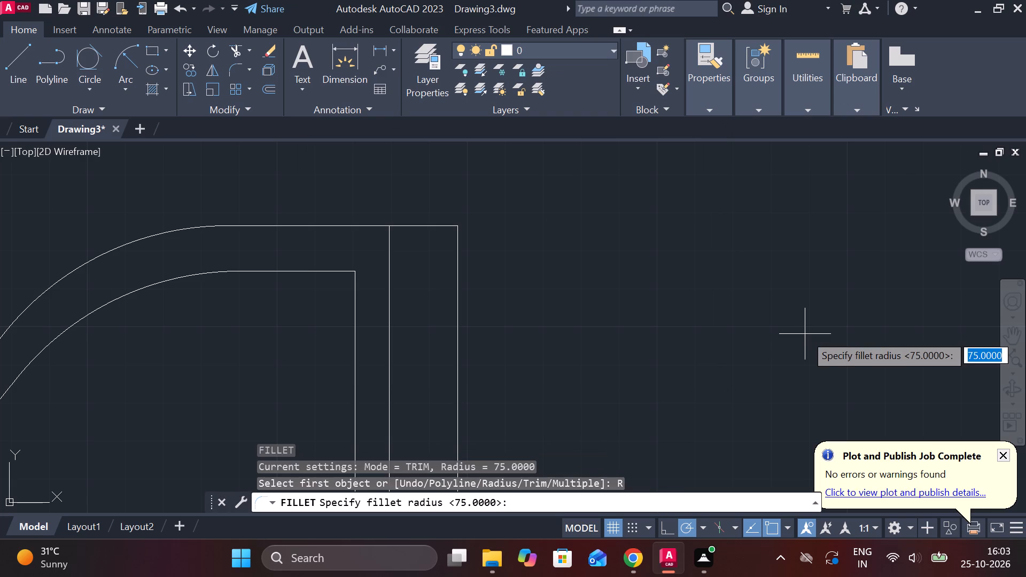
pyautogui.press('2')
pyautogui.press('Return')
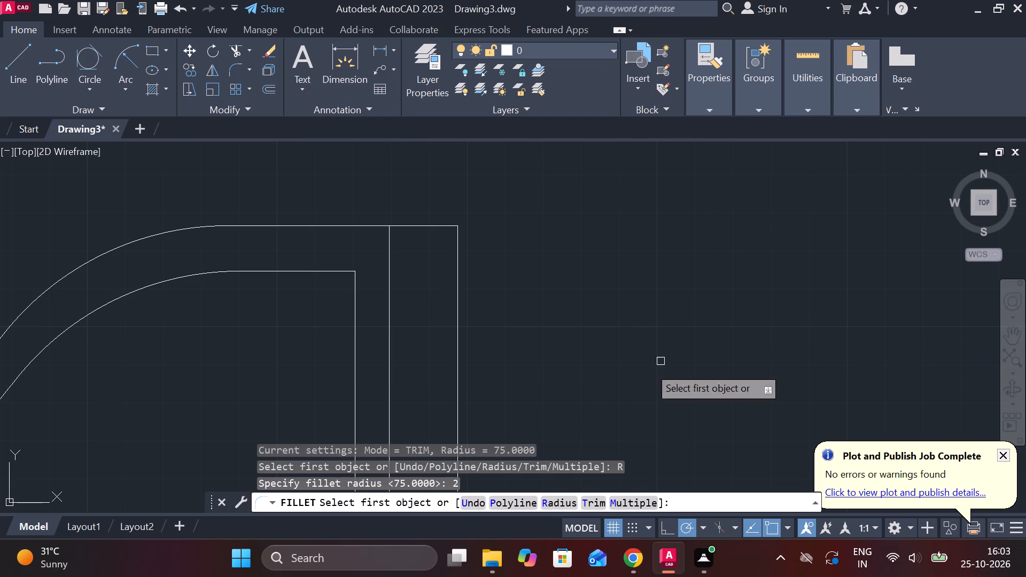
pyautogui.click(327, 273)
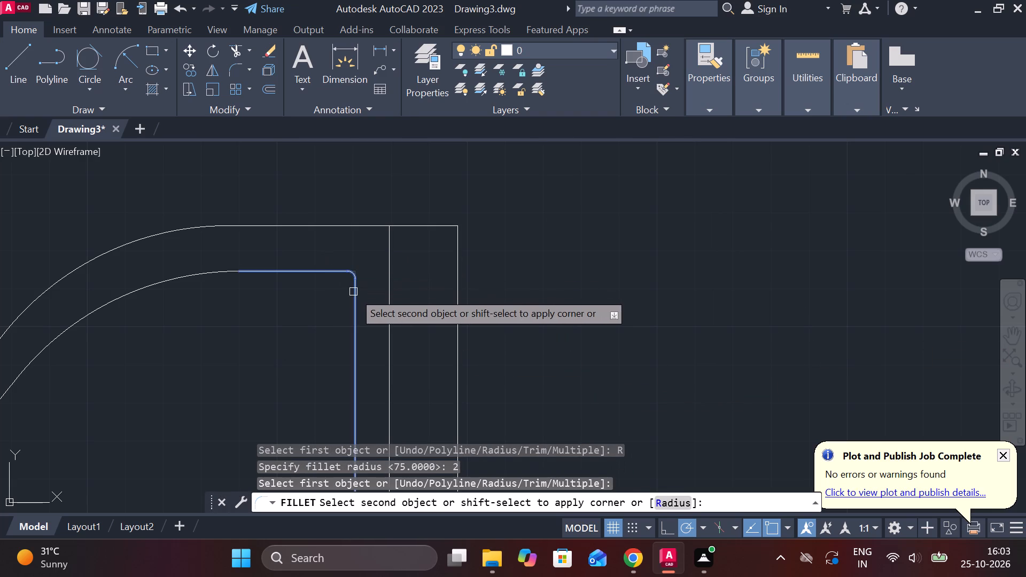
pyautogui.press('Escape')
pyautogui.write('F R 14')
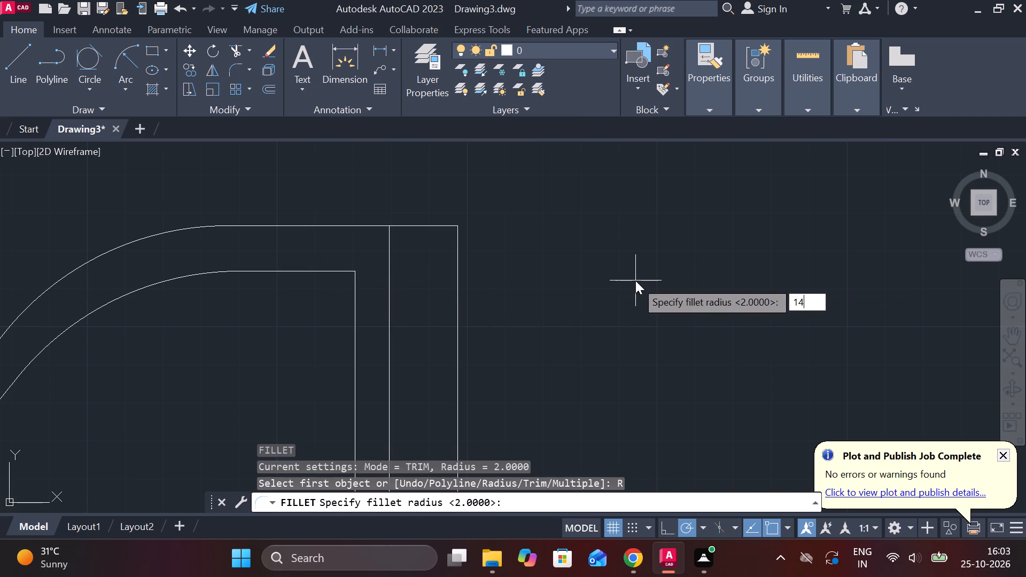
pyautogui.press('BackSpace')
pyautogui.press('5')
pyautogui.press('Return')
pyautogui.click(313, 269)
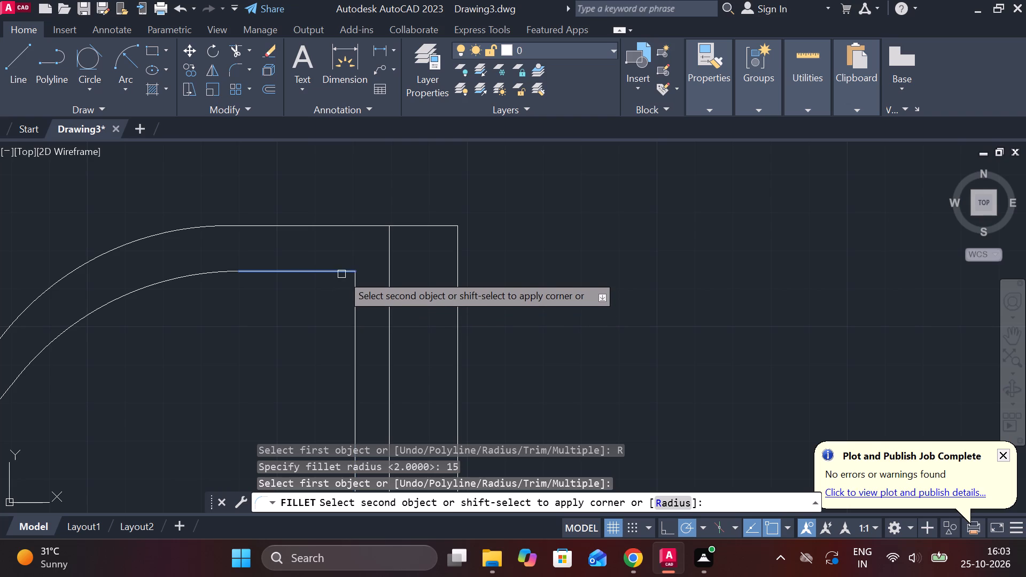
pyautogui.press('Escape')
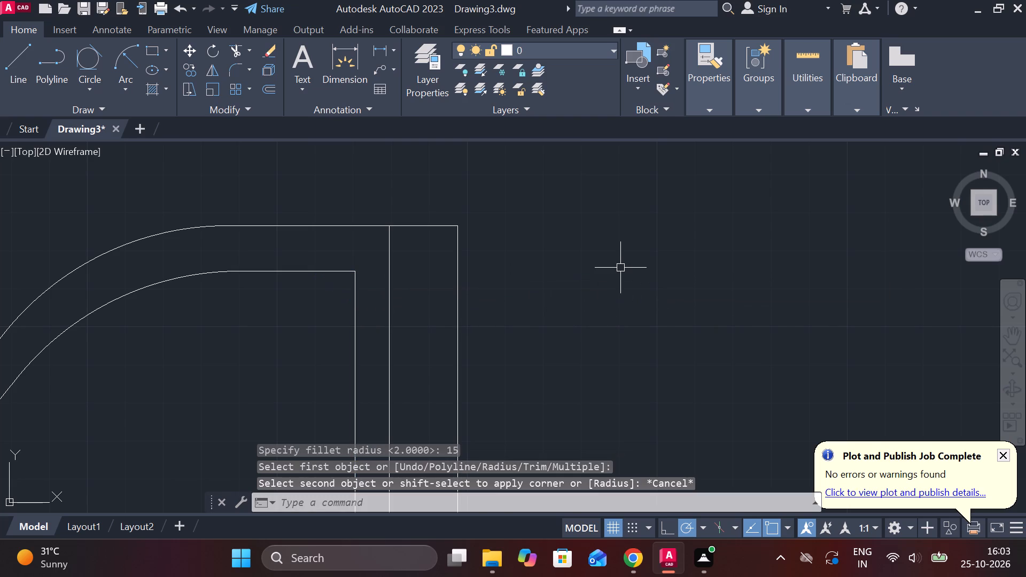
# Fillet the corner between the inner top horizontal line and the upright's inner vertical line with radius 10.
pyautogui.write('F R 10')
pyautogui.press('Return')
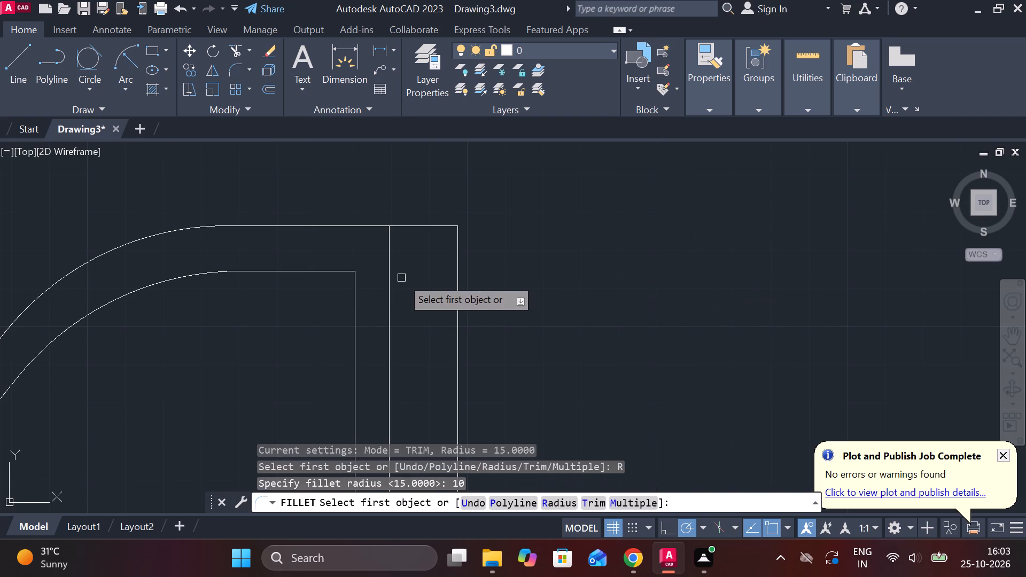
pyautogui.click(324, 271)
pyautogui.click(352, 295)
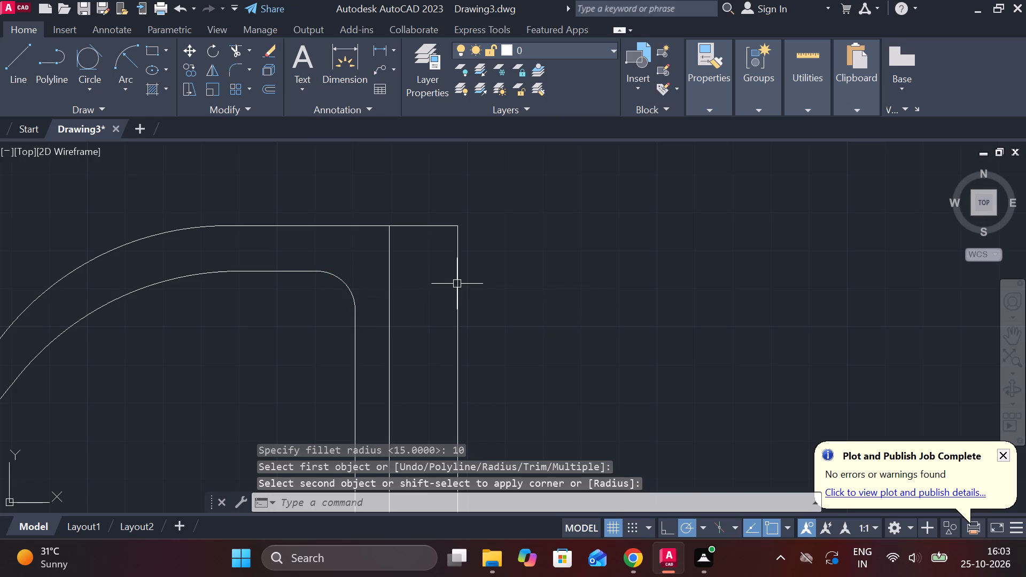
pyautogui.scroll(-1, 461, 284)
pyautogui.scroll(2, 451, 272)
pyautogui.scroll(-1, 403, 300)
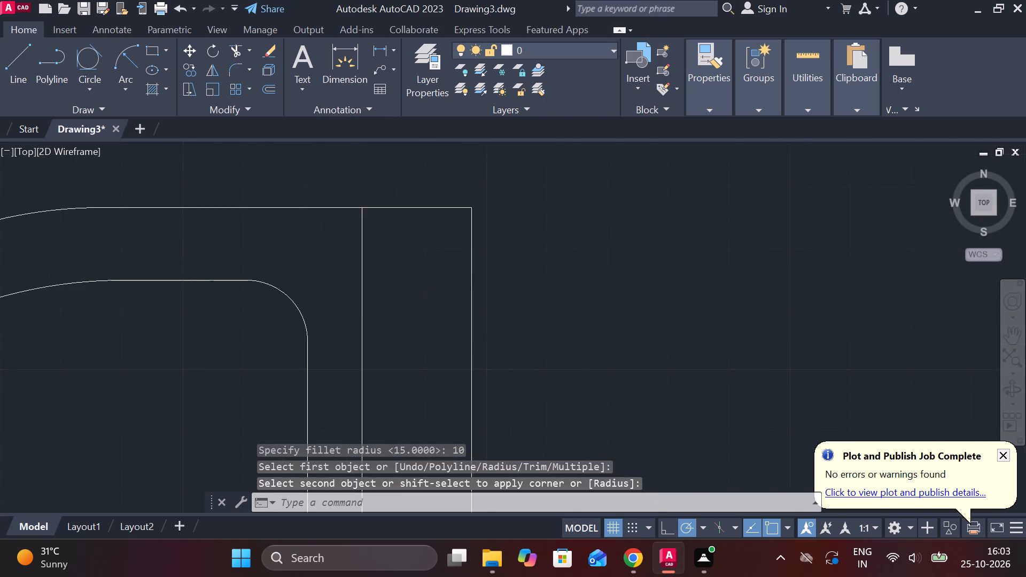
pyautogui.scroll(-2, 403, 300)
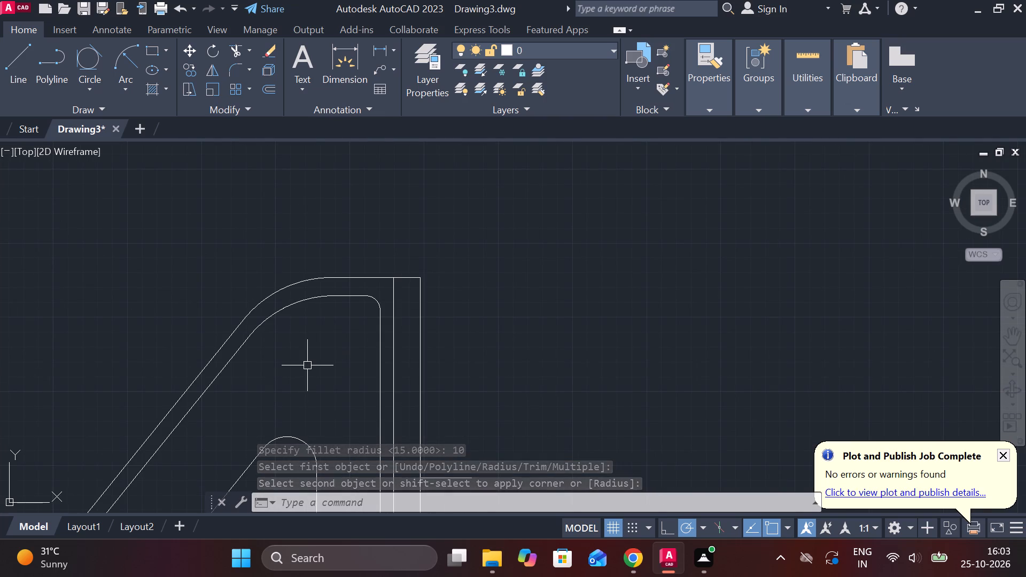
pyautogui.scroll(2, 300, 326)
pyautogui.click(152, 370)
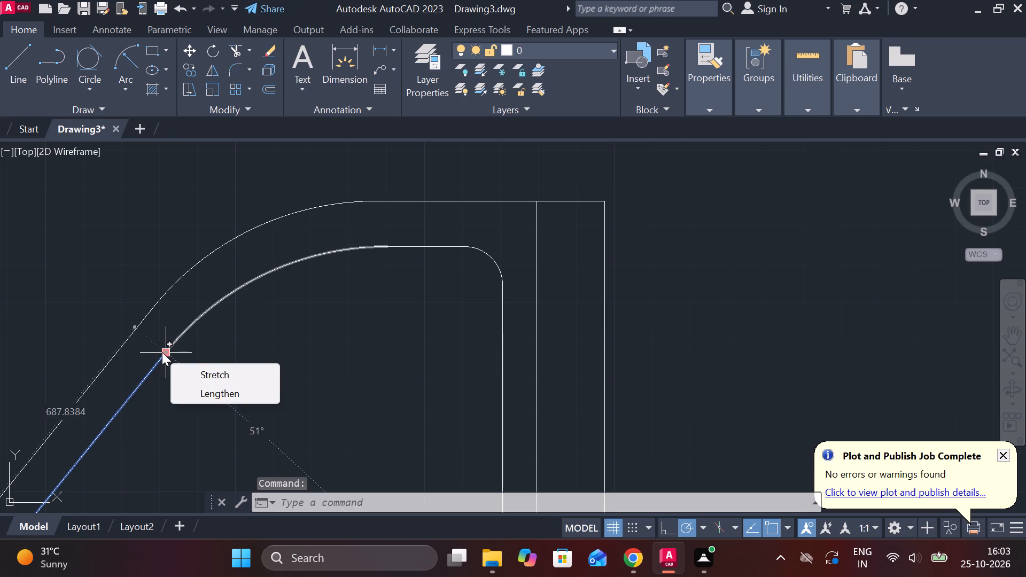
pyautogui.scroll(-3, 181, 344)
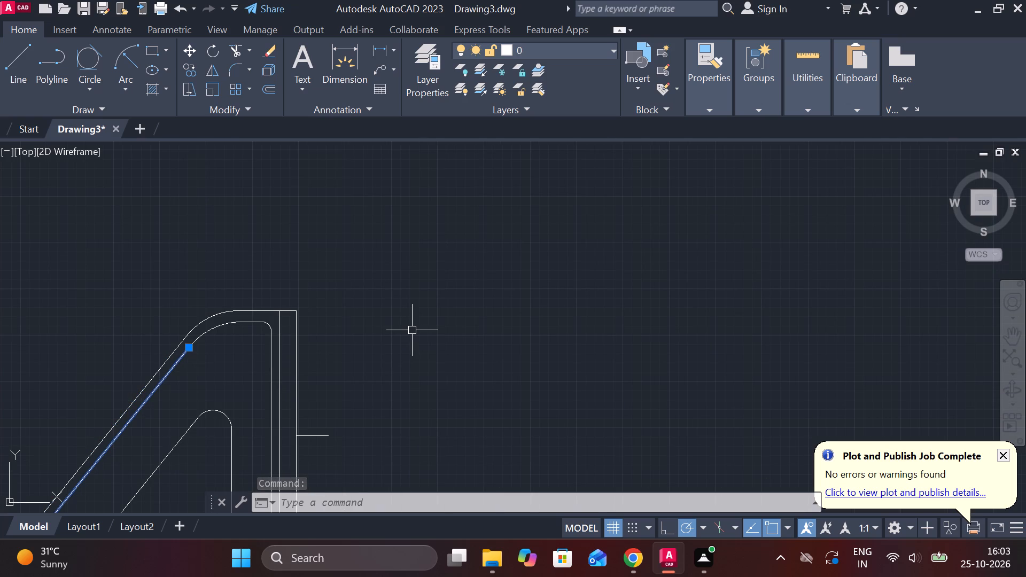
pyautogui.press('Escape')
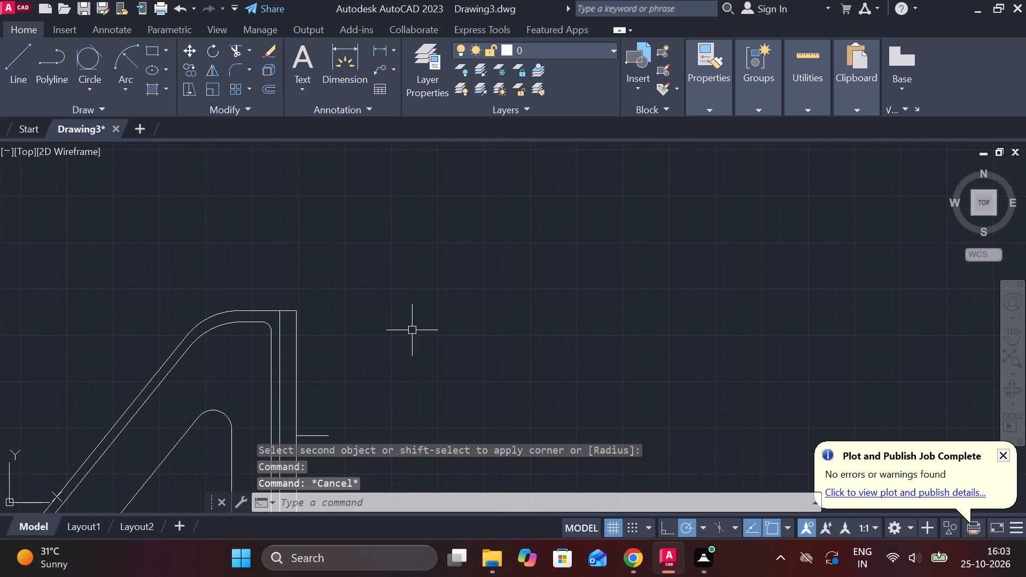
# Draw a horizontal line from the inner top edge beside the new fillet across to the upright's middle vertical line.
pyautogui.scroll(2, 327, 337)
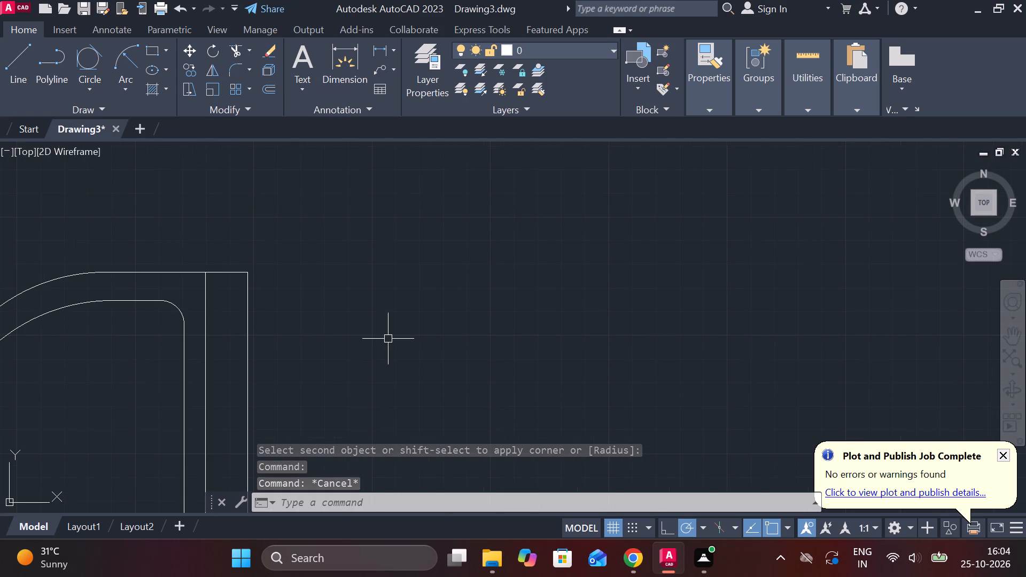
pyautogui.press('l')
pyautogui.press('Return')
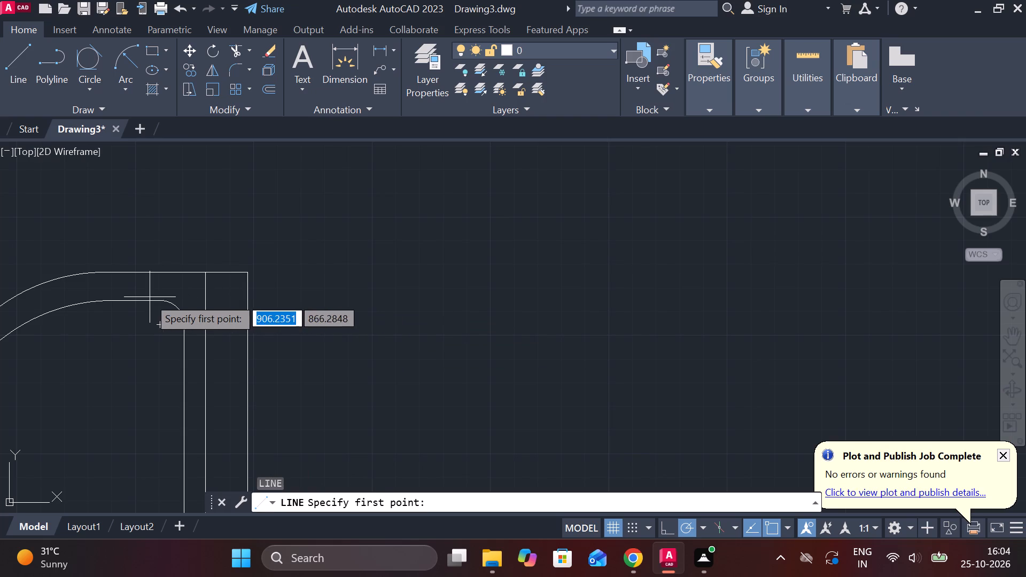
pyautogui.click(148, 297)
pyautogui.click(204, 305)
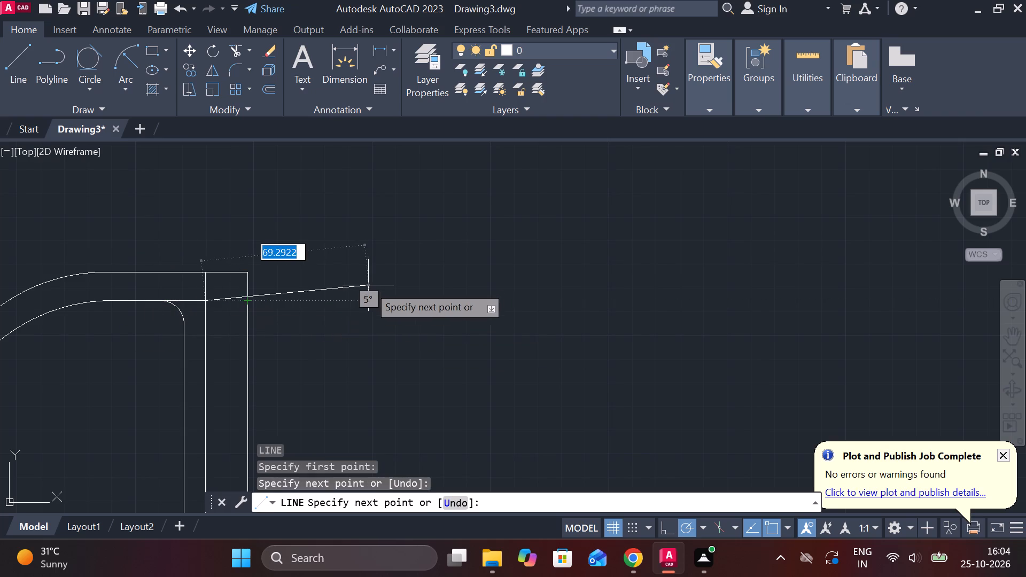
pyautogui.press('Escape')
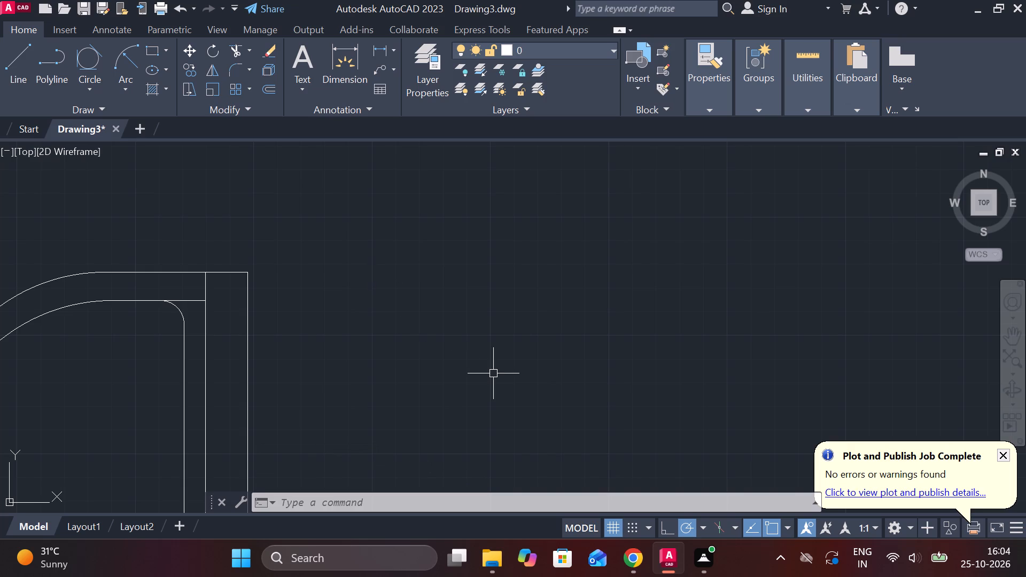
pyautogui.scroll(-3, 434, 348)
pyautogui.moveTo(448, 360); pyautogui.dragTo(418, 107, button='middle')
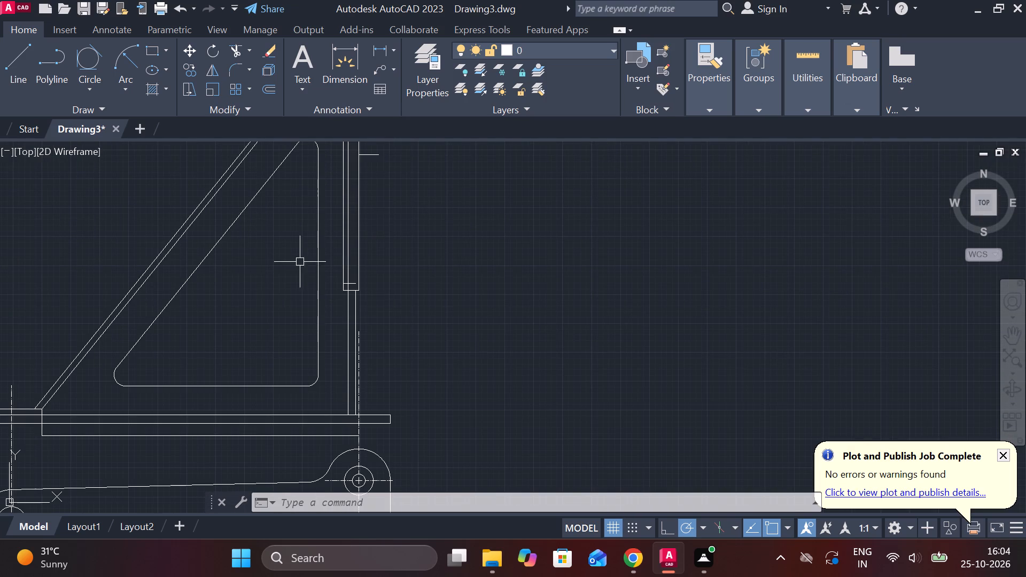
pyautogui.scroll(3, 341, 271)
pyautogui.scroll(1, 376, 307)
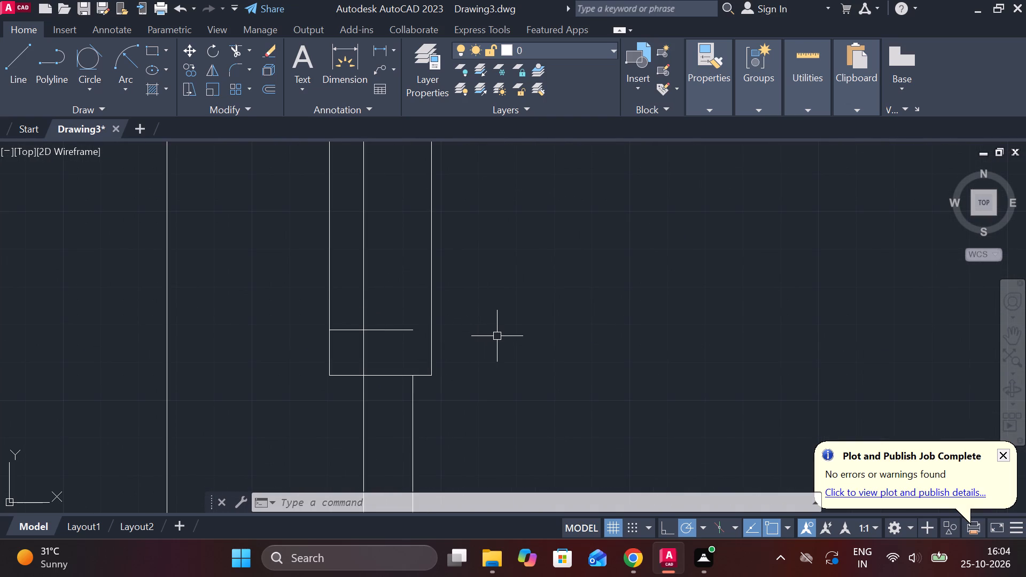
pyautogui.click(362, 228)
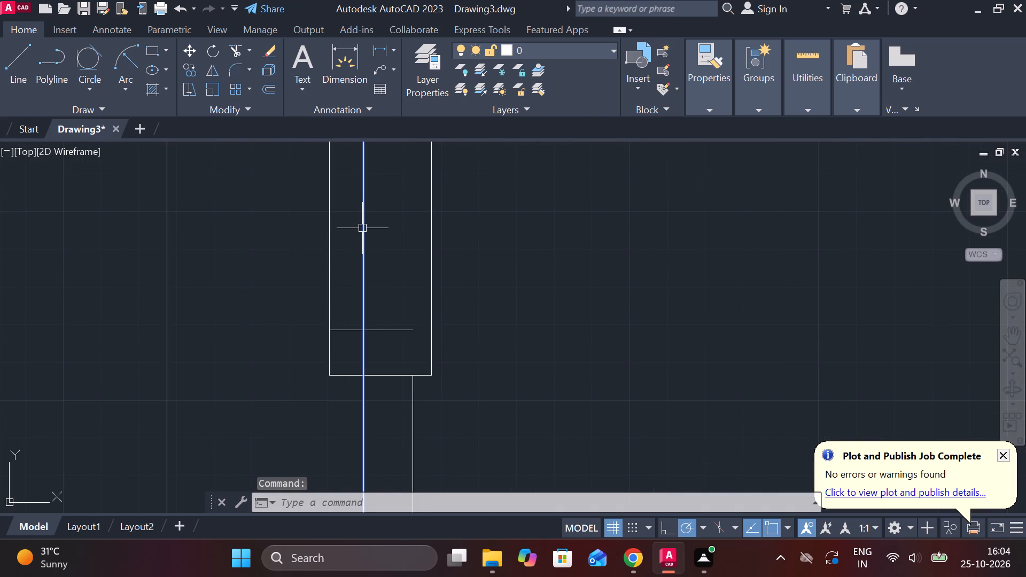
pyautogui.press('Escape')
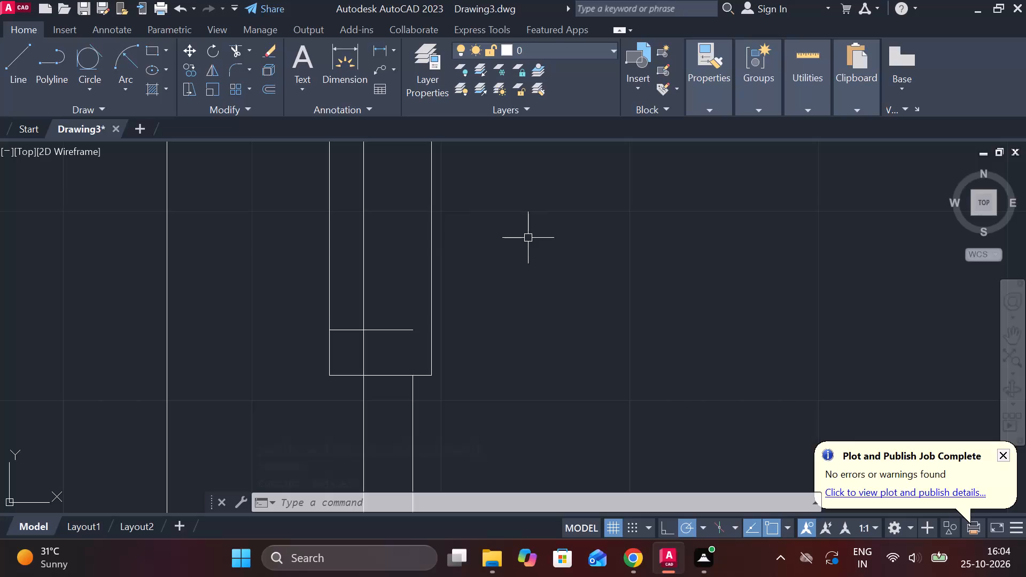
# Draw a vertical line between the upright's inner and middle vertical lines, from the inner top edge down to the short horizontal line near its lower end.
pyautogui.scroll(-3, 539, 238)
pyautogui.moveTo(553, 255); pyautogui.dragTo(393, 482, button='middle')
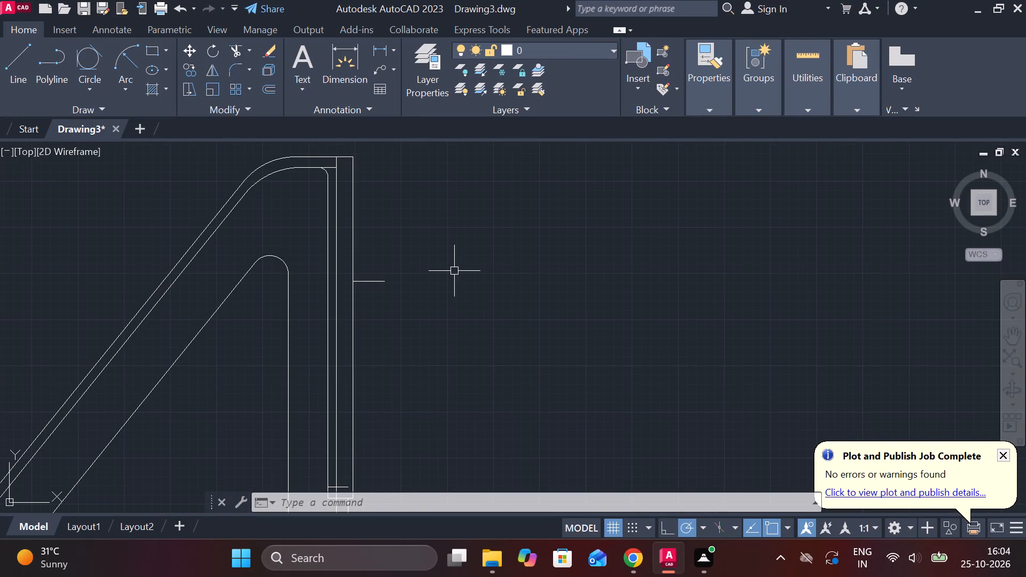
pyautogui.scroll(1, 454, 271)
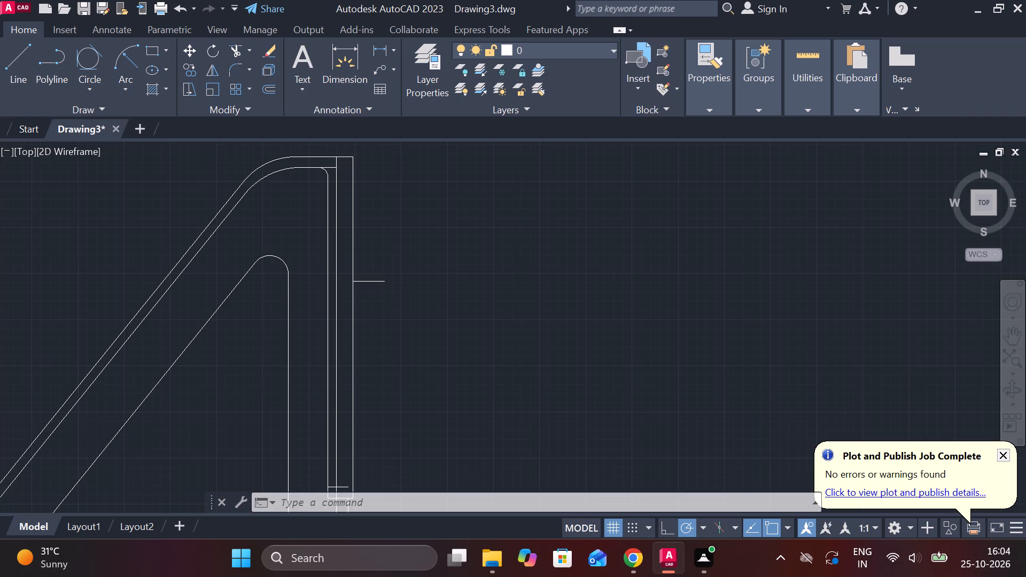
pyautogui.click(12, 60)
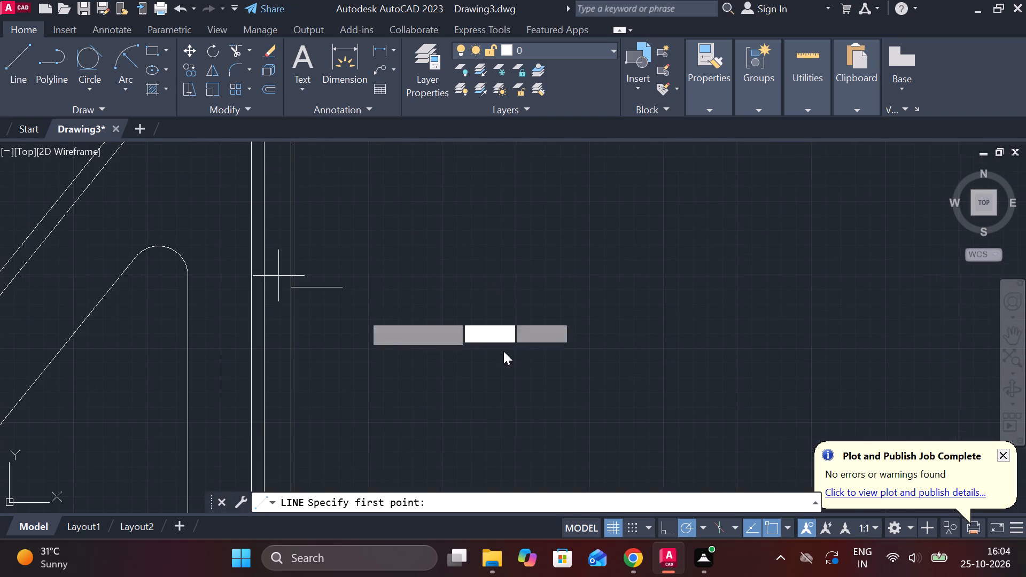
pyautogui.moveTo(526, 358); pyautogui.dragTo(568, 520, button='middle')
pyautogui.scroll(3, 371, 341)
pyautogui.moveTo(257, 346); pyautogui.dragTo(501, 381, button='middle')
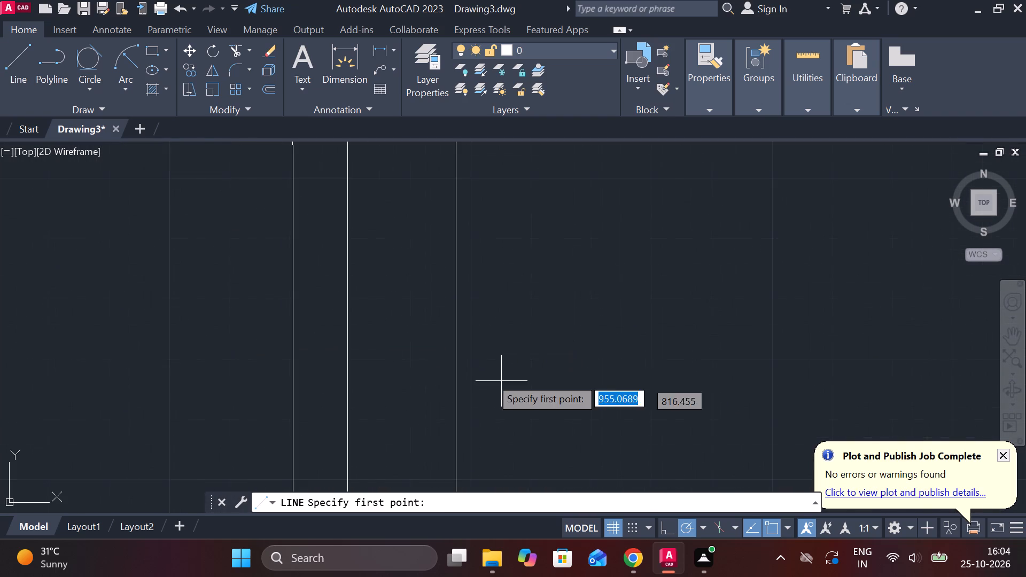
pyautogui.moveTo(323, 242); pyautogui.dragTo(324, 317, button='middle')
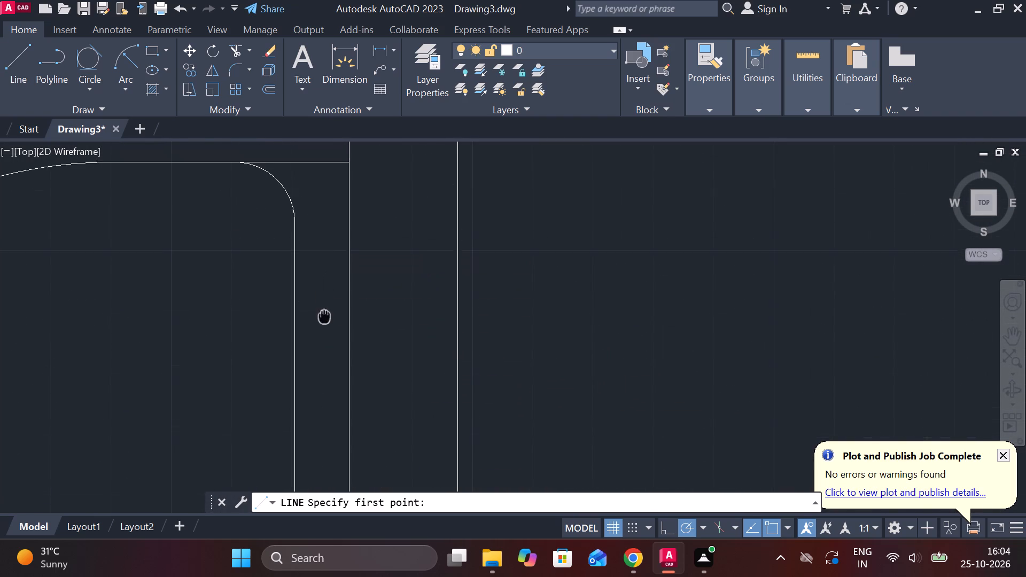
pyautogui.click(323, 166)
pyautogui.scroll(-2, 324, 286)
pyautogui.moveTo(323, 334); pyautogui.dragTo(339, 92, button='middle')
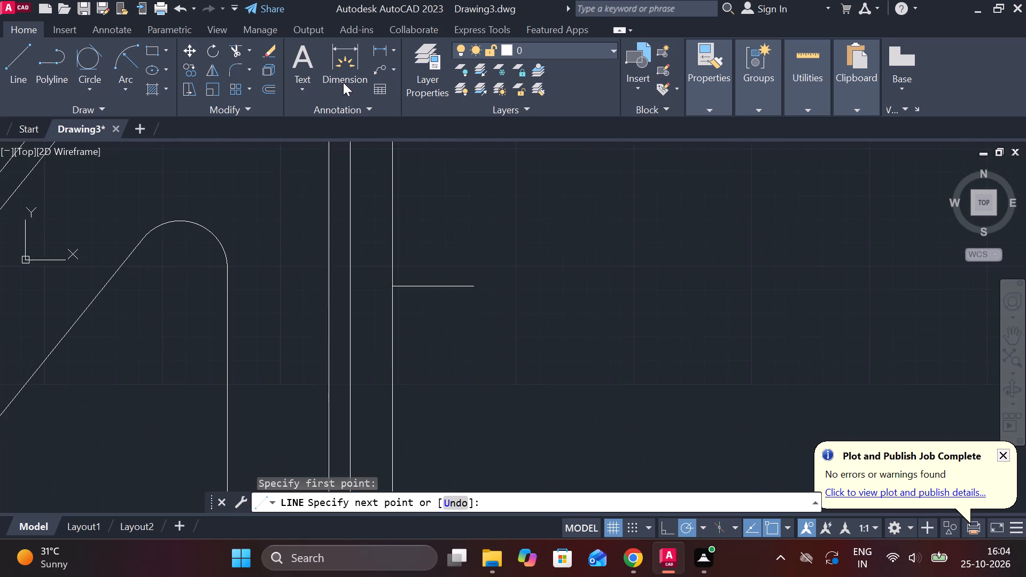
pyautogui.moveTo(340, 386); pyautogui.dragTo(342, 336, button='middle')
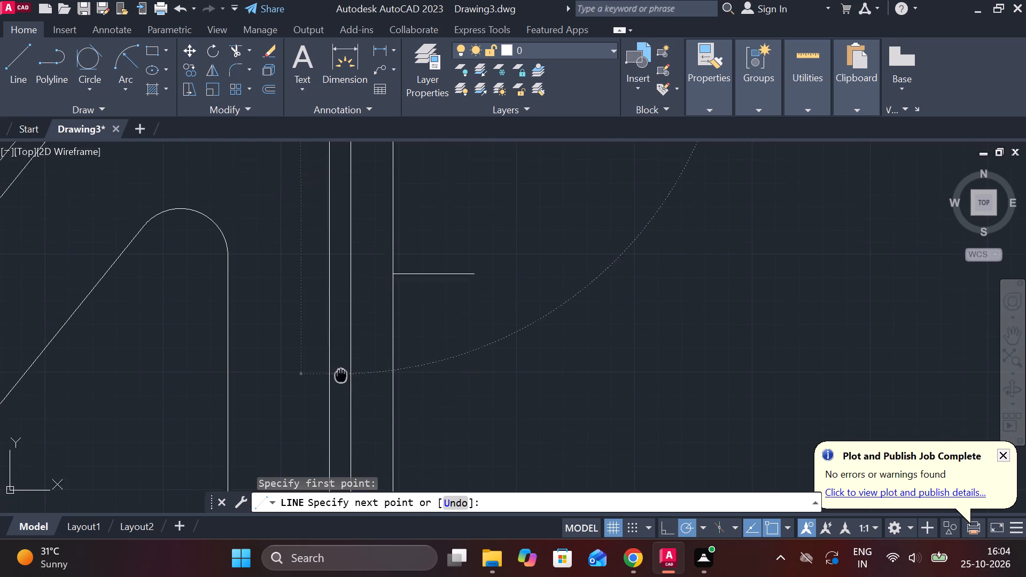
pyautogui.moveTo(342, 336); pyautogui.dragTo(368, 149, button='middle')
pyautogui.moveTo(364, 384); pyautogui.dragTo(393, 138, button='middle')
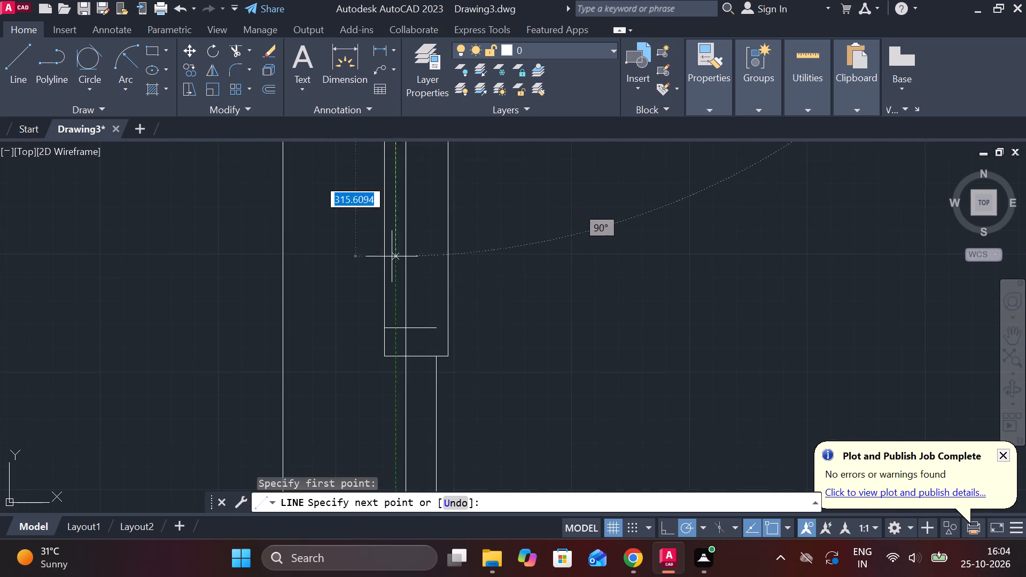
pyautogui.click(397, 328)
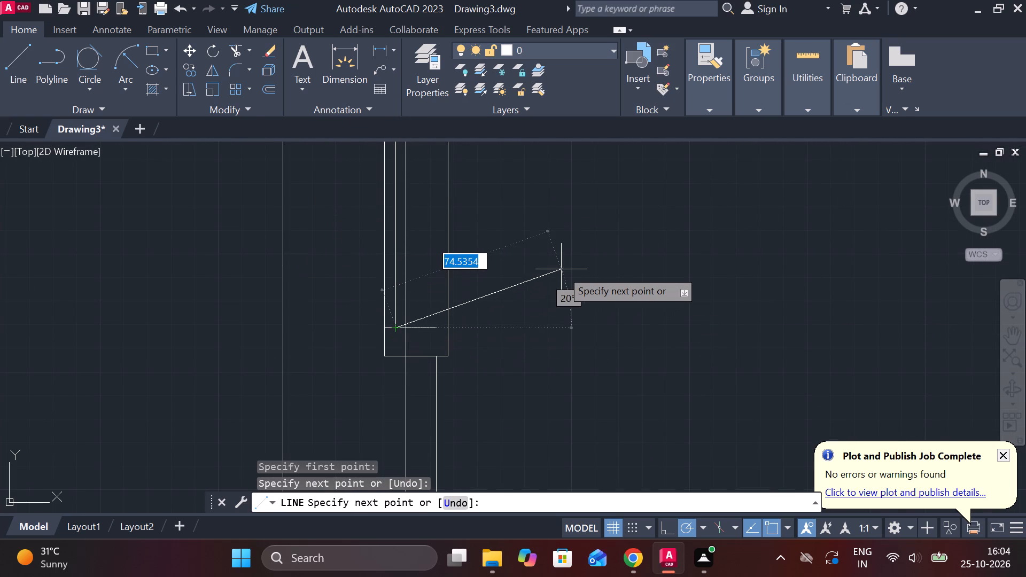
pyautogui.press('Escape')
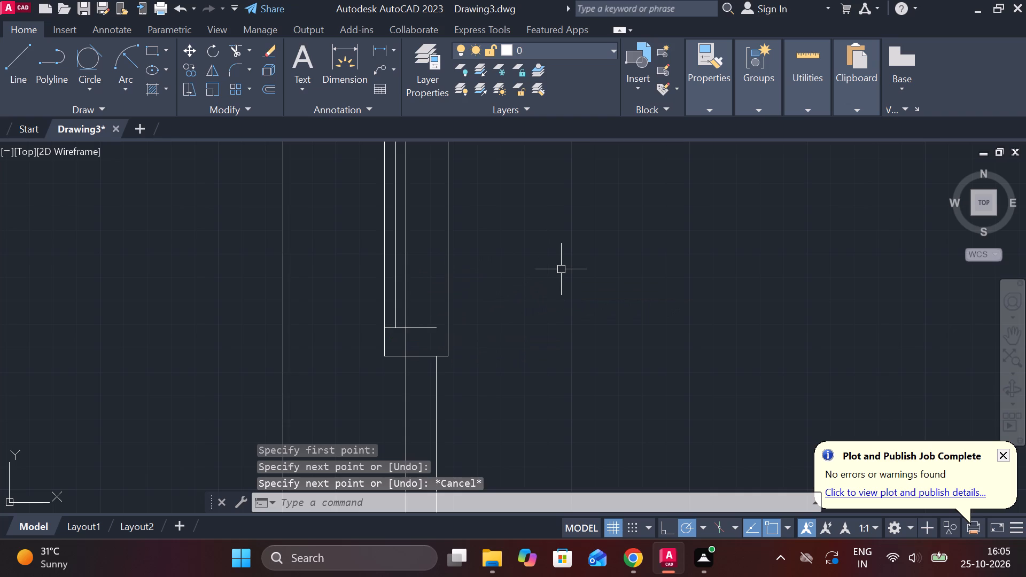
# Trim the lower short horizontal line between the upright's inner vertical line and the newly drawn vertical line.
pyautogui.write('TR')
pyautogui.press('space')
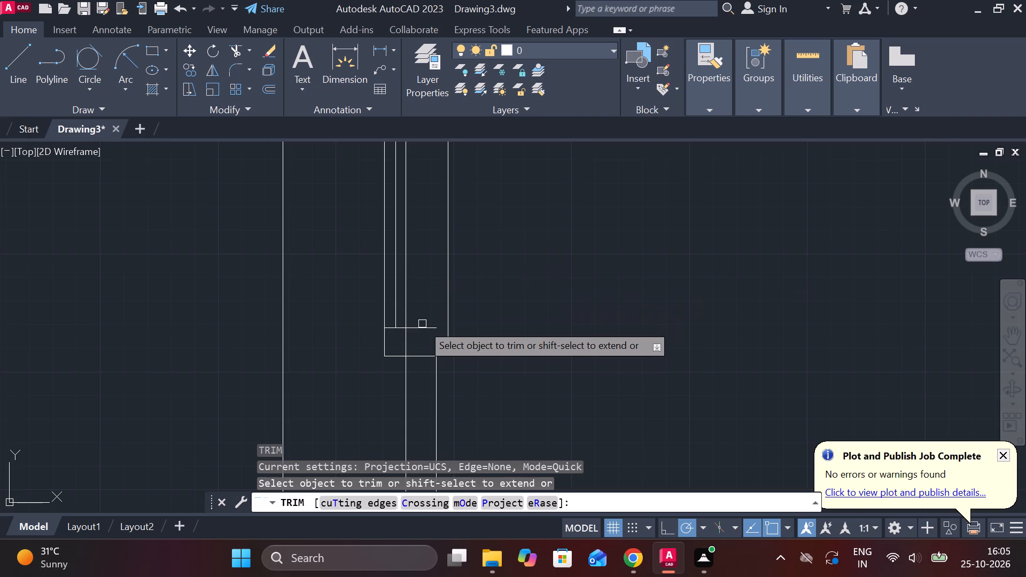
pyautogui.scroll(2, 415, 345)
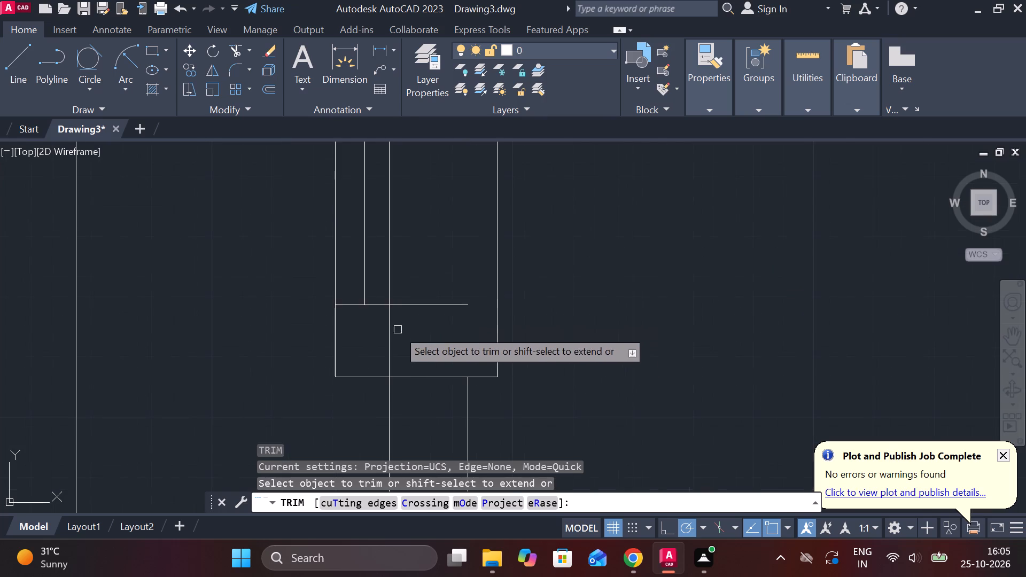
pyautogui.click(343, 303)
pyautogui.scroll(-2, 607, 323)
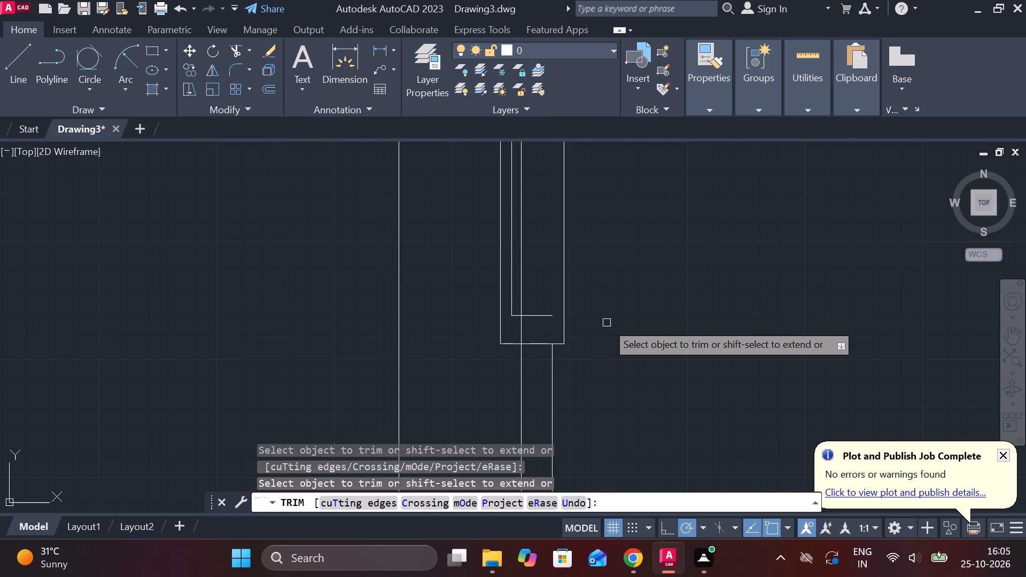
pyautogui.press('Escape')
# Extend the lower short horizontal line to the upright's outer vertical line.
pyautogui.write('EX')
pyautogui.press('space')
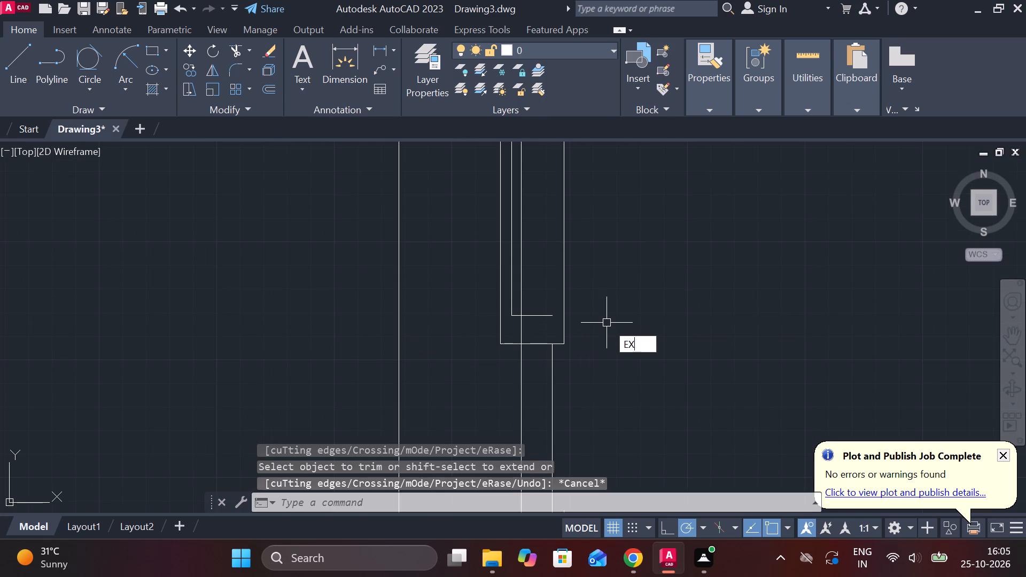
pyautogui.click(539, 316)
pyautogui.scroll(-2, 626, 295)
pyautogui.moveTo(657, 319); pyautogui.dragTo(492, 477, button='middle')
pyautogui.moveTo(576, 286); pyautogui.dragTo(546, 377, button='middle')
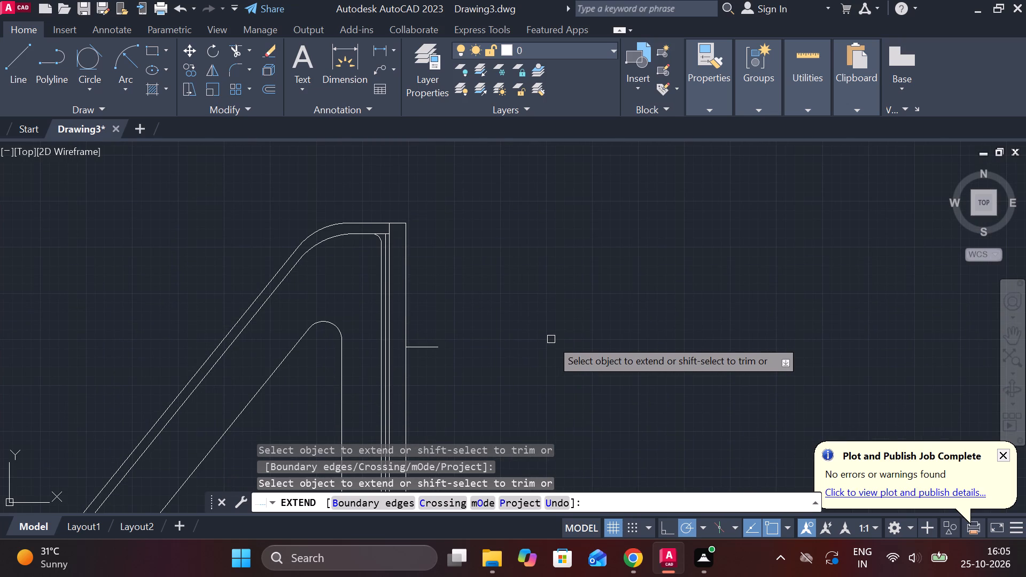
pyautogui.press('Escape')
# Change the linetype of the new vertical line inside the upright to DASHED.
pyautogui.scroll(2, 404, 346)
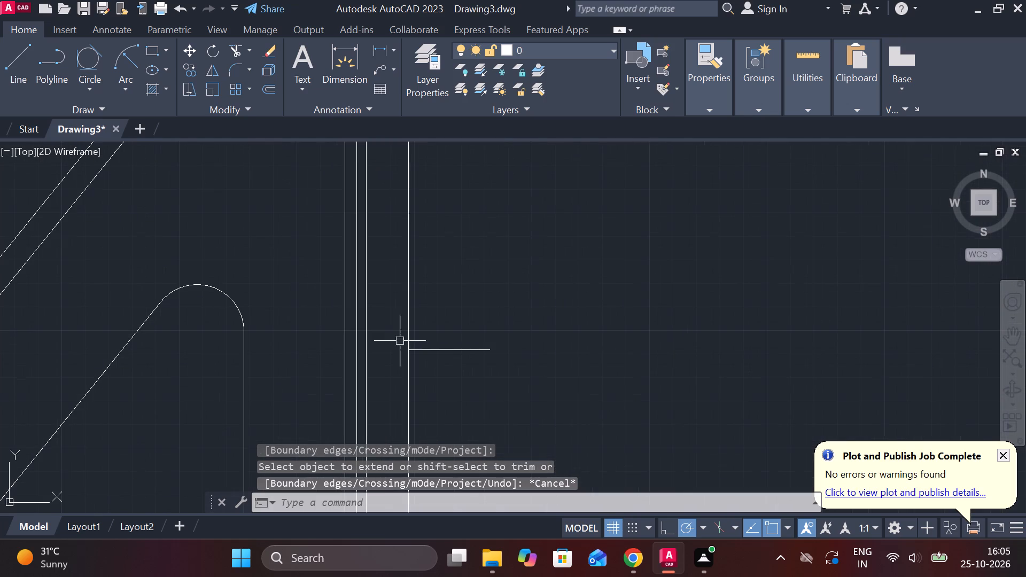
pyautogui.click(356, 286)
pyautogui.scroll(-2, 359, 300)
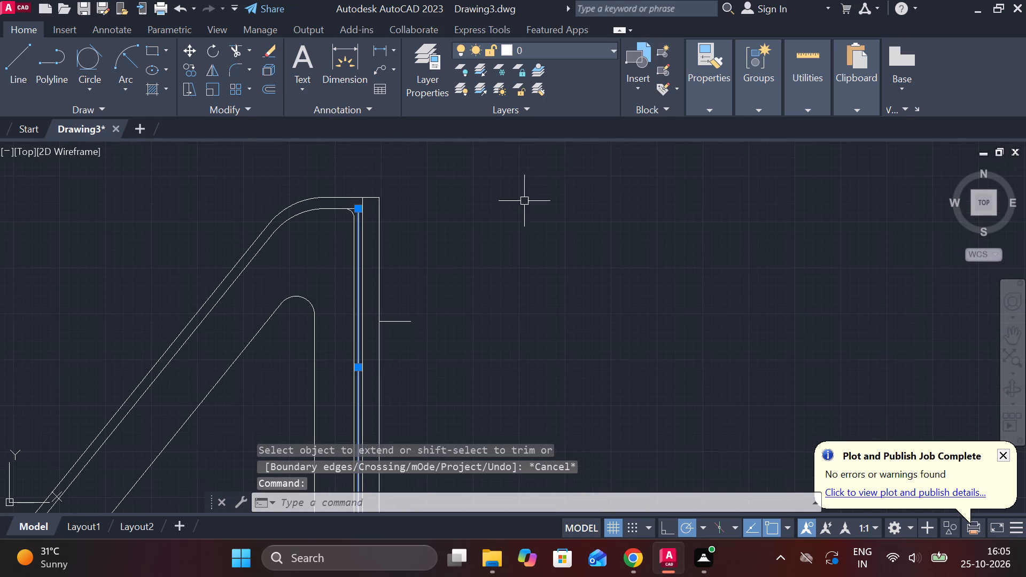
pyautogui.click(697, 112)
pyautogui.click(781, 173)
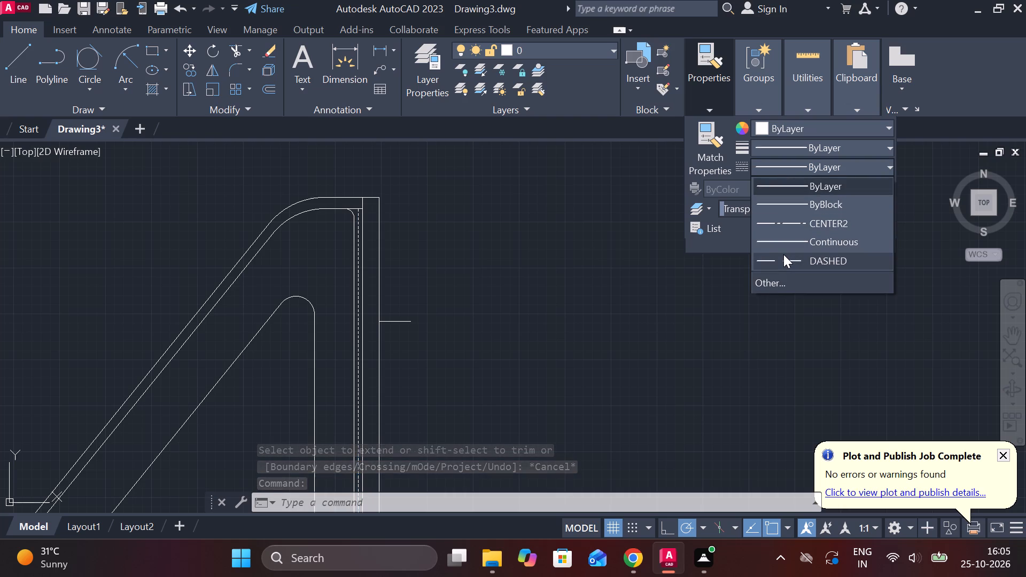
pyautogui.click(783, 254)
pyautogui.press('Escape')
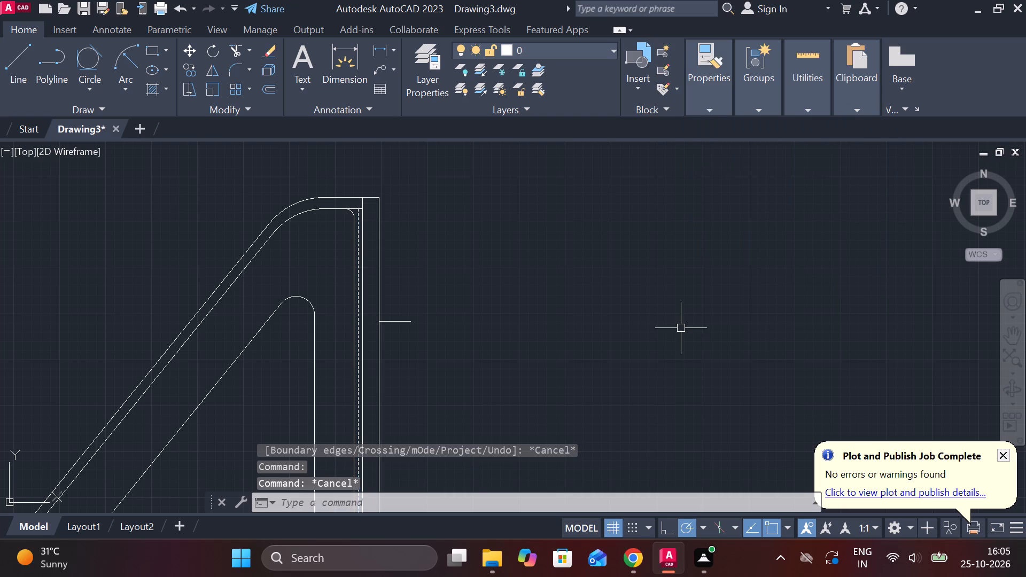
# Set both the linetype global scale factor and the current object scale to 1.
pyautogui.scroll(-2, 681, 328)
pyautogui.moveTo(598, 407); pyautogui.dragTo(572, 372, button='middle')
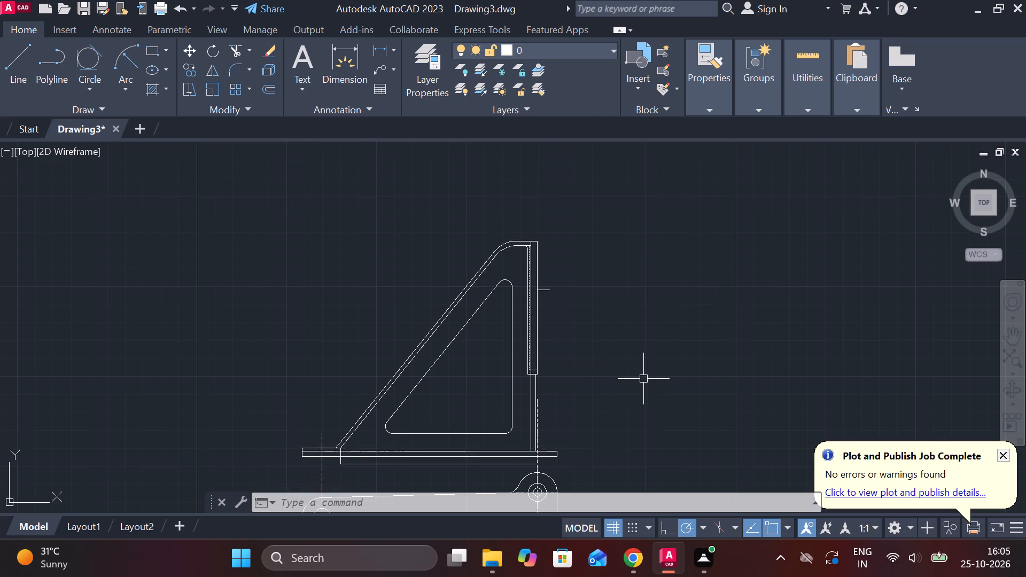
pyautogui.scroll(-2, 643, 379)
pyautogui.moveTo(625, 405); pyautogui.dragTo(544, 324, button='middle')
pyautogui.scroll(3, 515, 278)
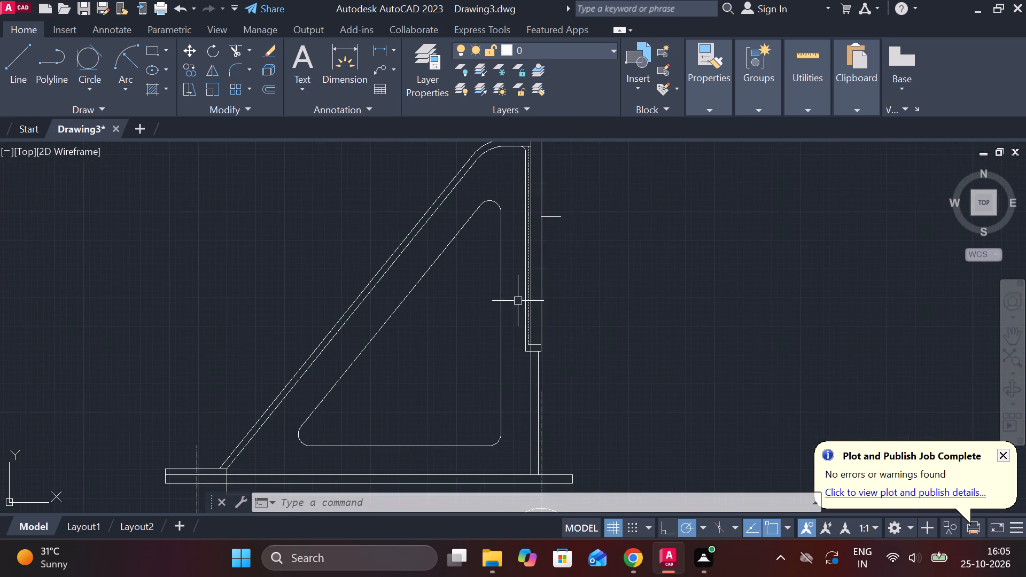
pyautogui.press('d')
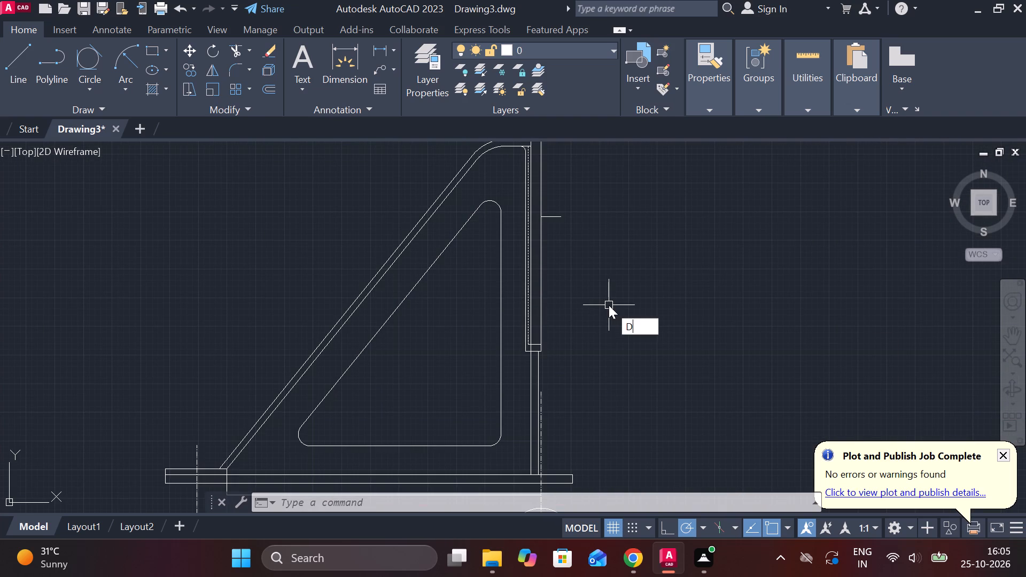
pyautogui.press('Escape')
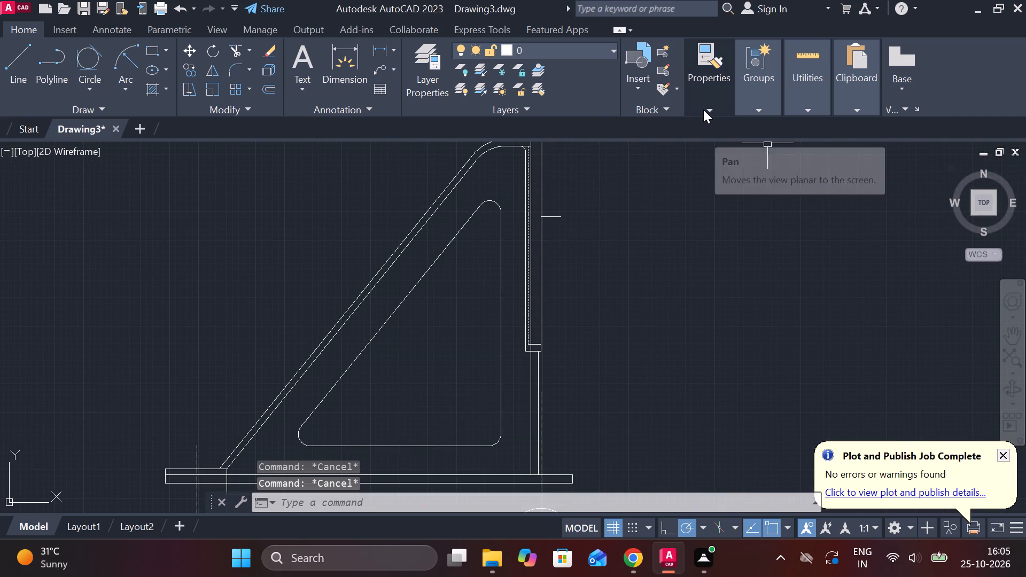
pyautogui.click(703, 110)
pyautogui.click(801, 168)
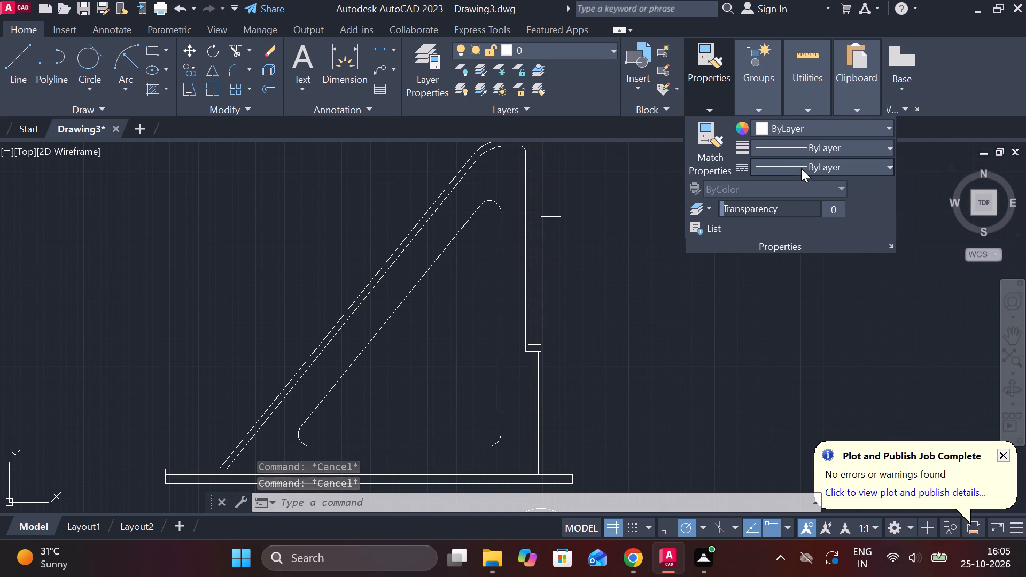
pyautogui.click(771, 282)
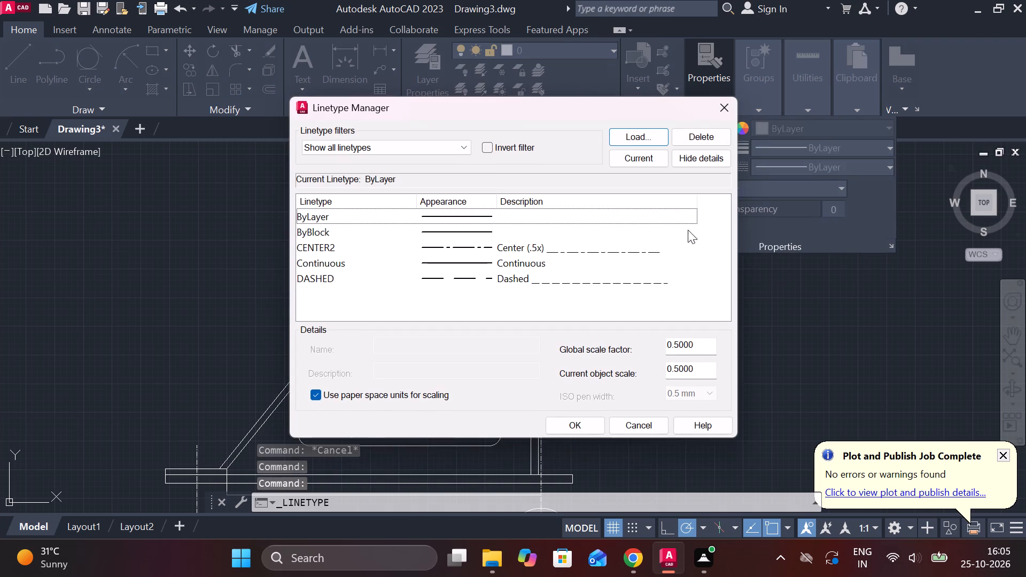
pyautogui.moveTo(697, 347); pyautogui.dragTo(644, 347)
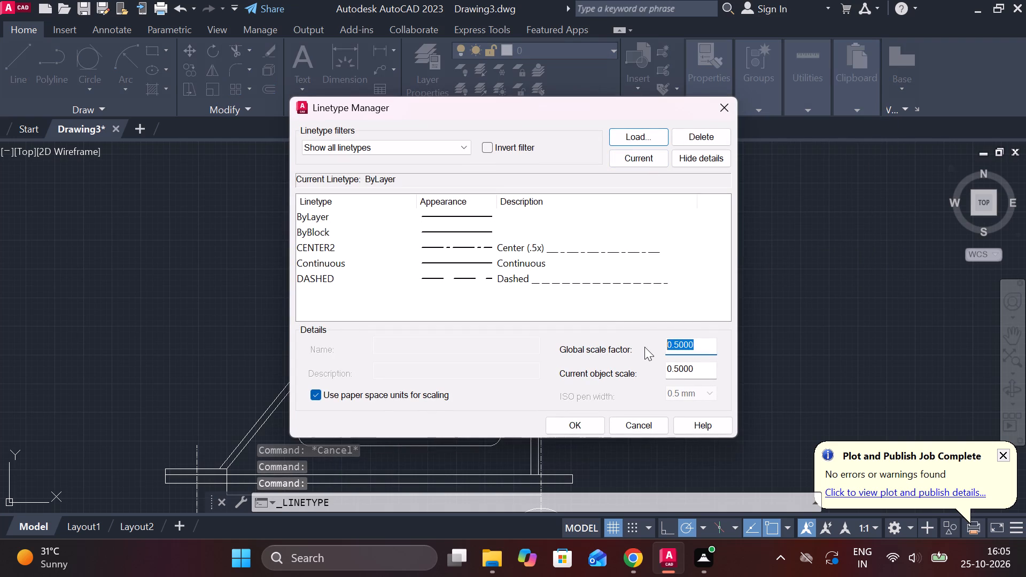
pyautogui.press('1')
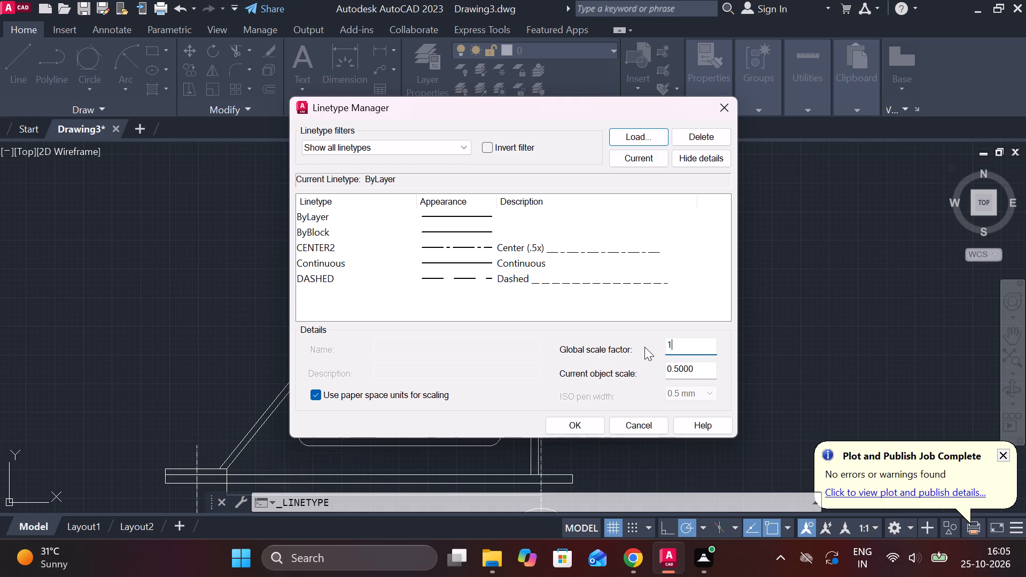
pyautogui.moveTo(702, 373); pyautogui.dragTo(628, 358)
pyautogui.press('1')
pyautogui.press('Return')
pyautogui.click(479, 377)
pyautogui.click(502, 388)
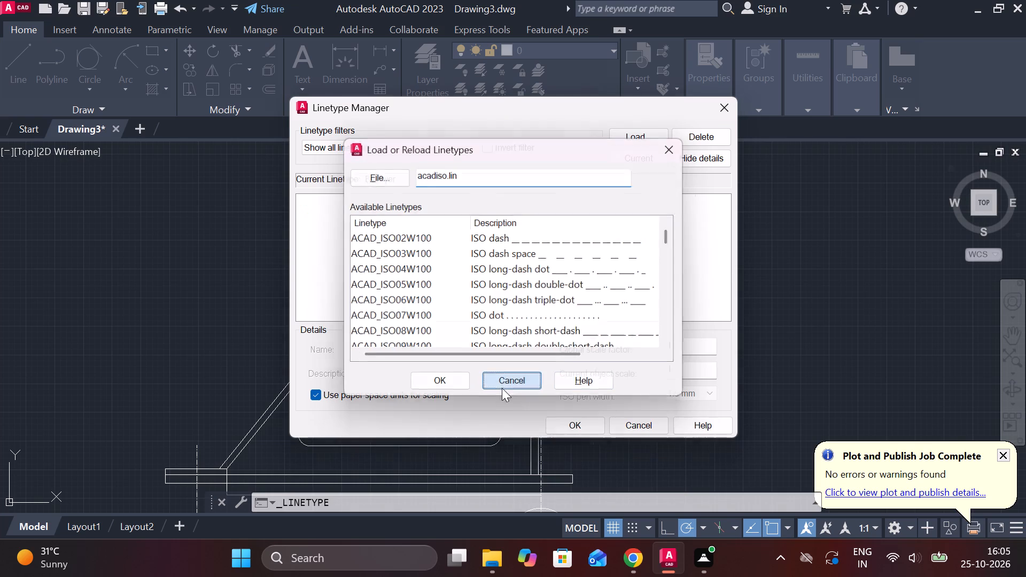
pyautogui.click(564, 425)
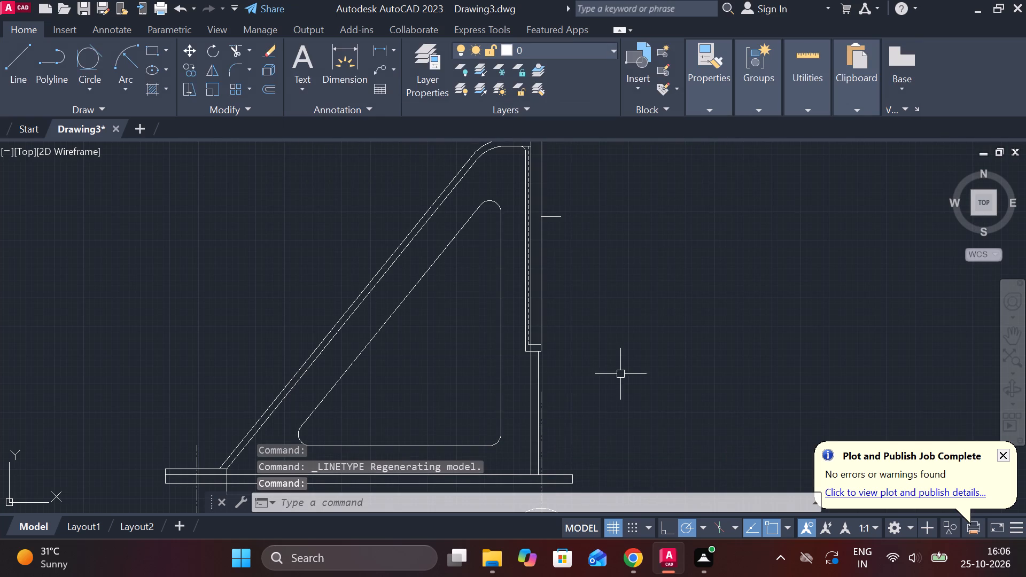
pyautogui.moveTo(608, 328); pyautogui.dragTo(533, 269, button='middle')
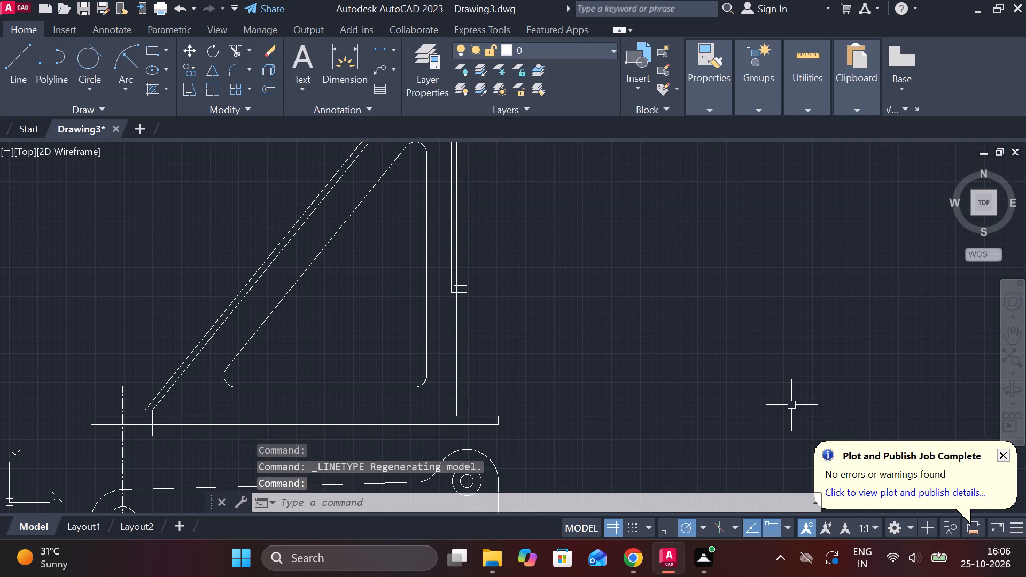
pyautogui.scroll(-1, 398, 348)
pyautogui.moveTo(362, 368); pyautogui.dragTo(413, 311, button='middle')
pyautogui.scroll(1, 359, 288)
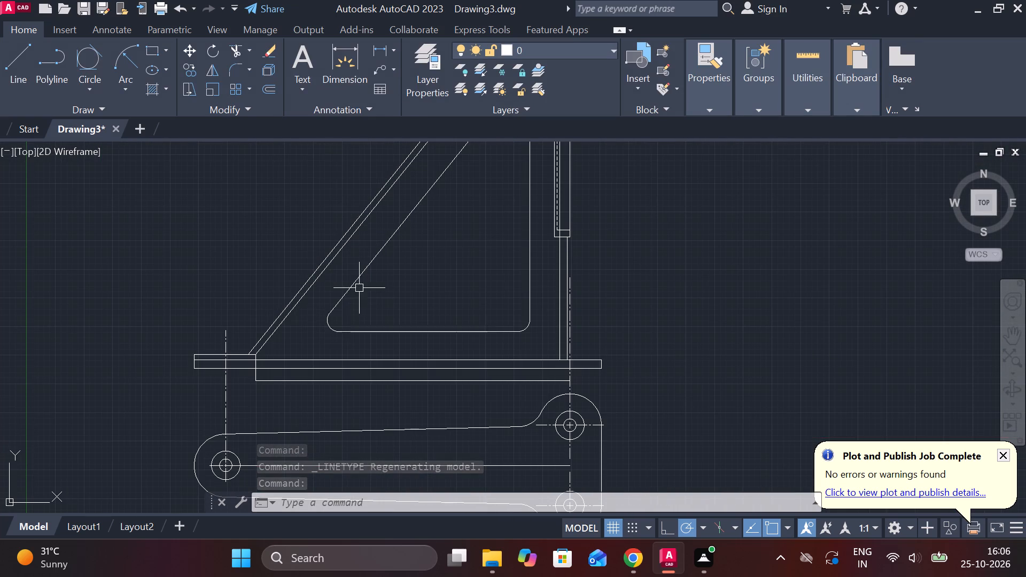
# Trim the base's top line between the two sloping lines and the short vertical segment within the base plate's thickness.
pyautogui.scroll(2, 250, 372)
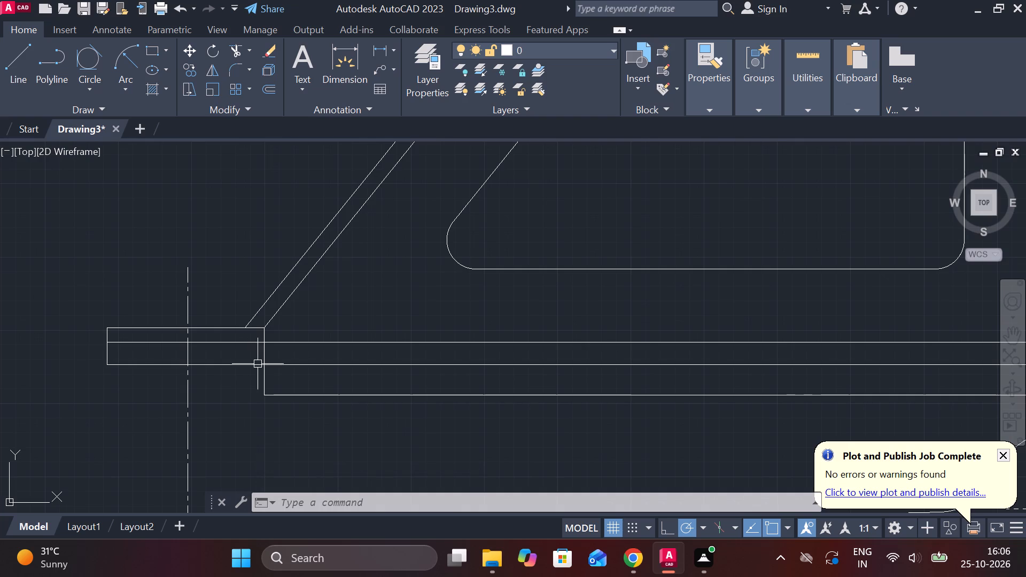
pyautogui.moveTo(239, 285); pyautogui.dragTo(278, 323, button='middle')
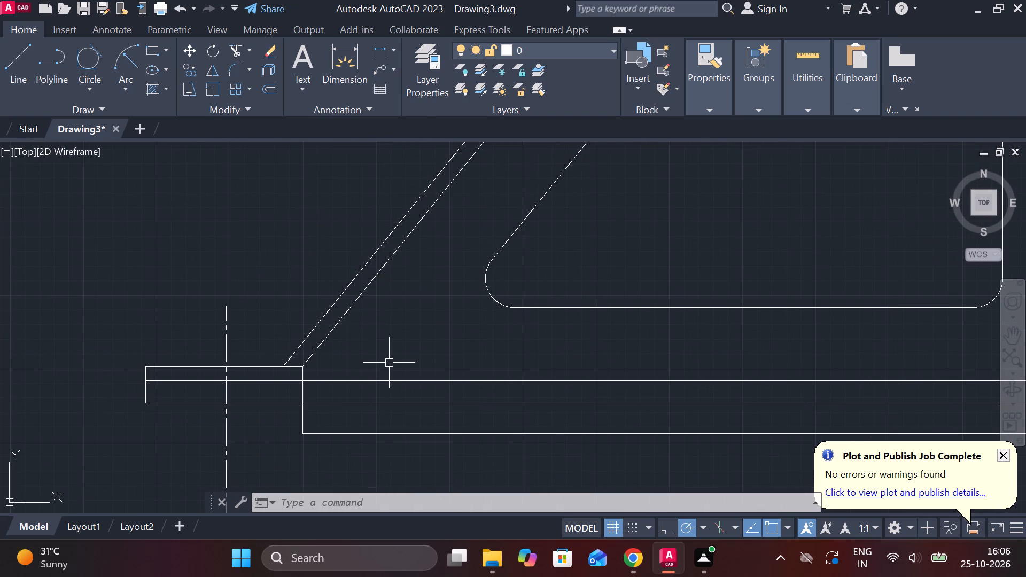
pyautogui.write('TR')
pyautogui.press('space')
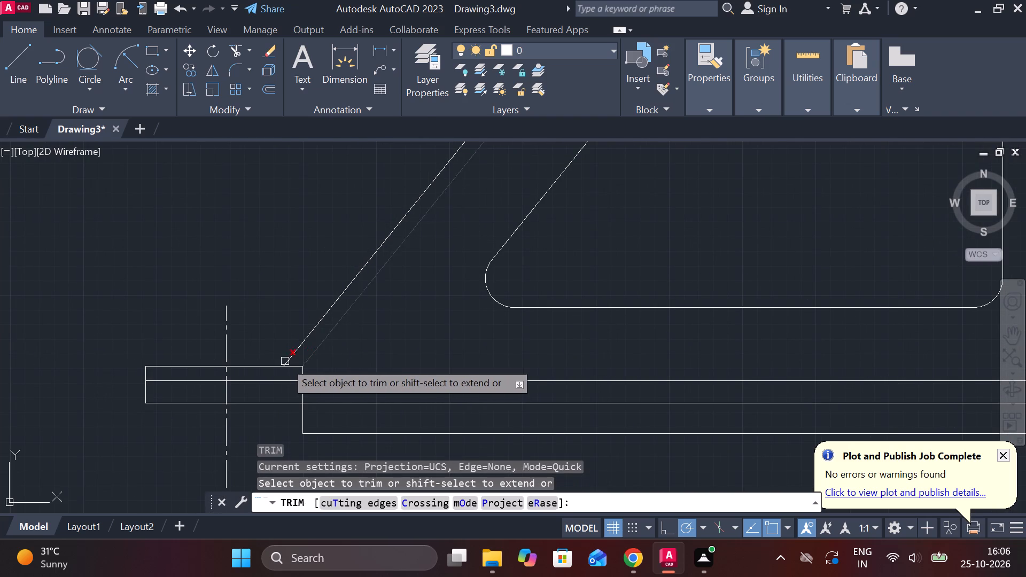
pyautogui.click(291, 369)
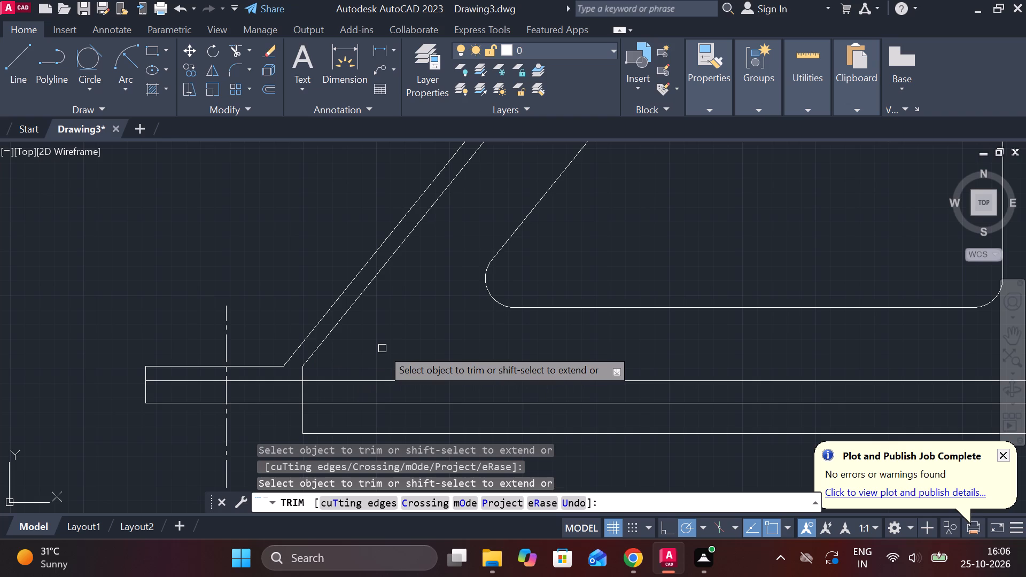
pyautogui.click(305, 392)
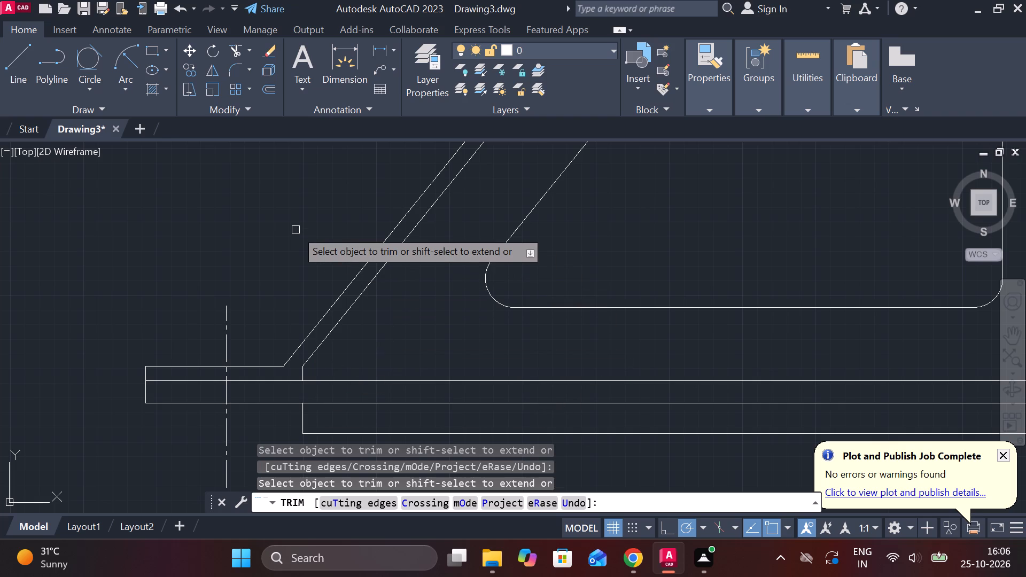
pyautogui.press('Escape')
pyautogui.press('Escape')
# Fillet the base's short top line and the outer sloping line with radius 170.
pyautogui.write('F R')
pyautogui.press('space')
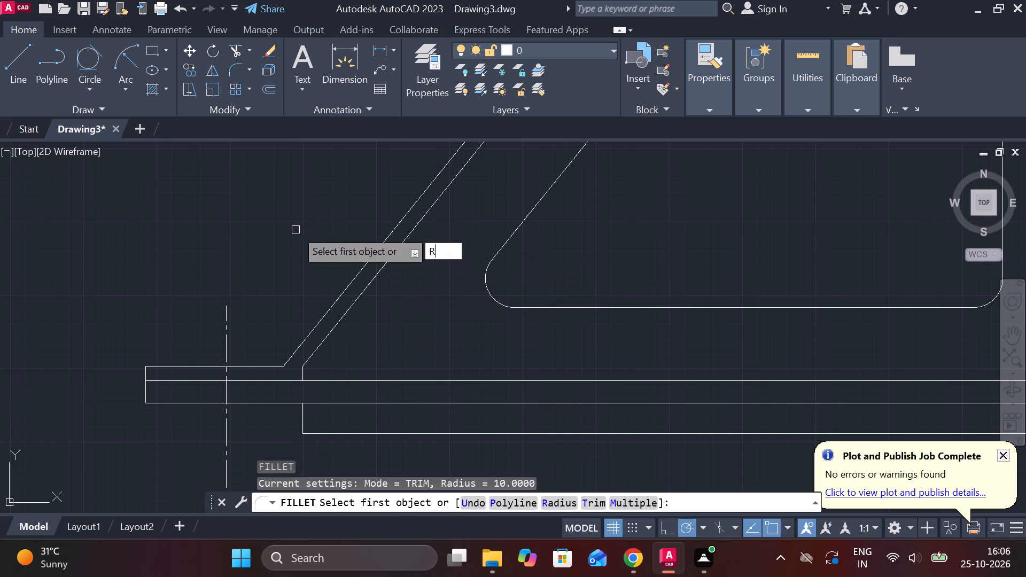
pyautogui.press('1')
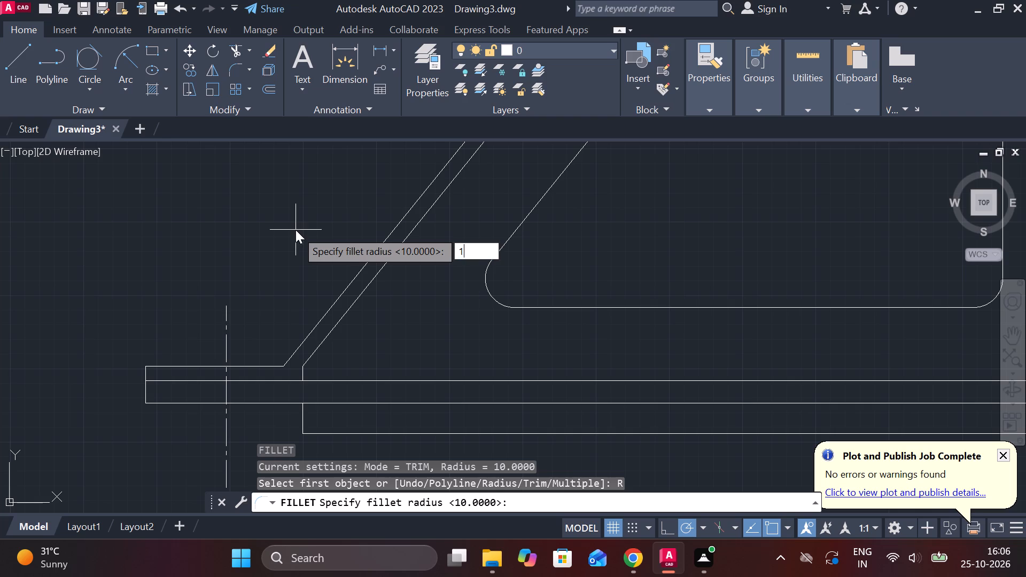
pyautogui.write('70')
pyautogui.press('Return')
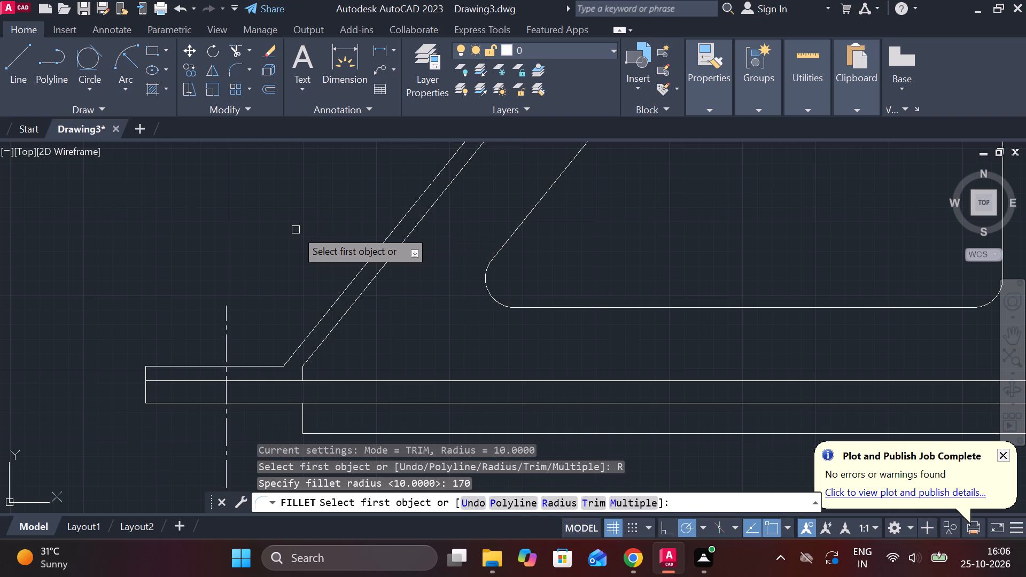
pyautogui.click(204, 360)
pyautogui.click(203, 364)
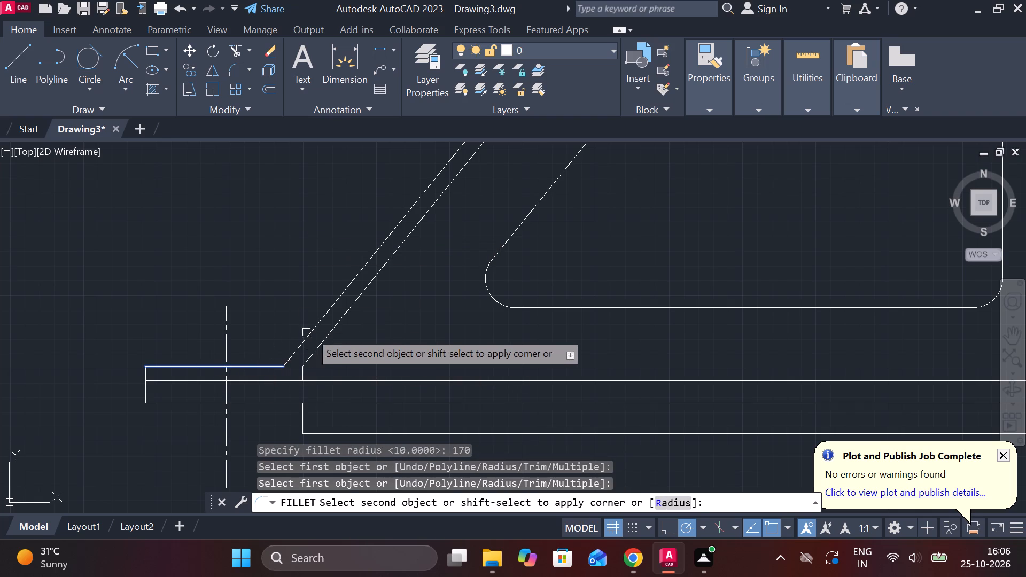
pyautogui.click(320, 323)
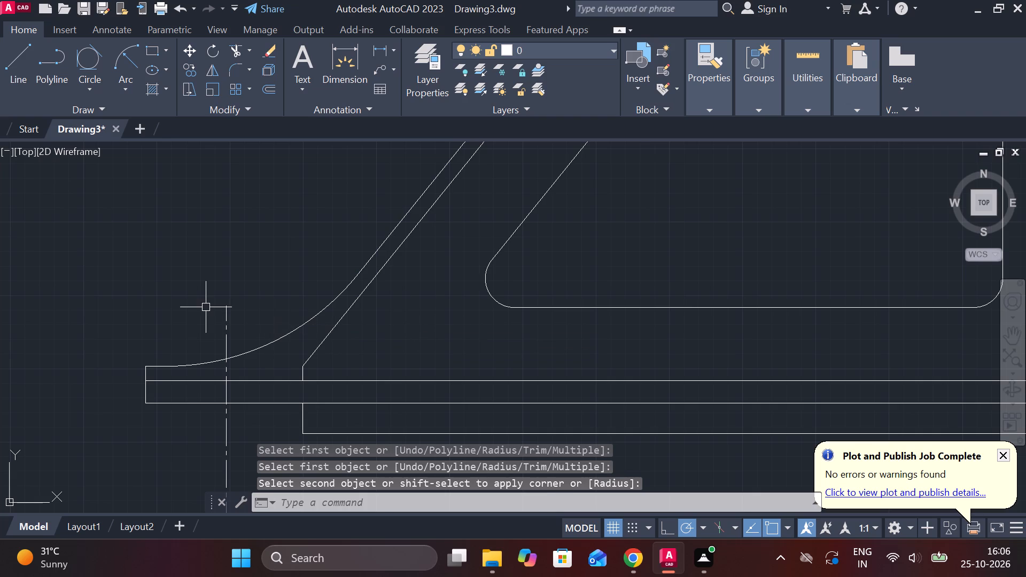
# Fillet the inner sloping line and the base plate's upper horizontal line with radius 10.
pyautogui.scroll(-4, 201, 306)
pyautogui.scroll(3, 192, 331)
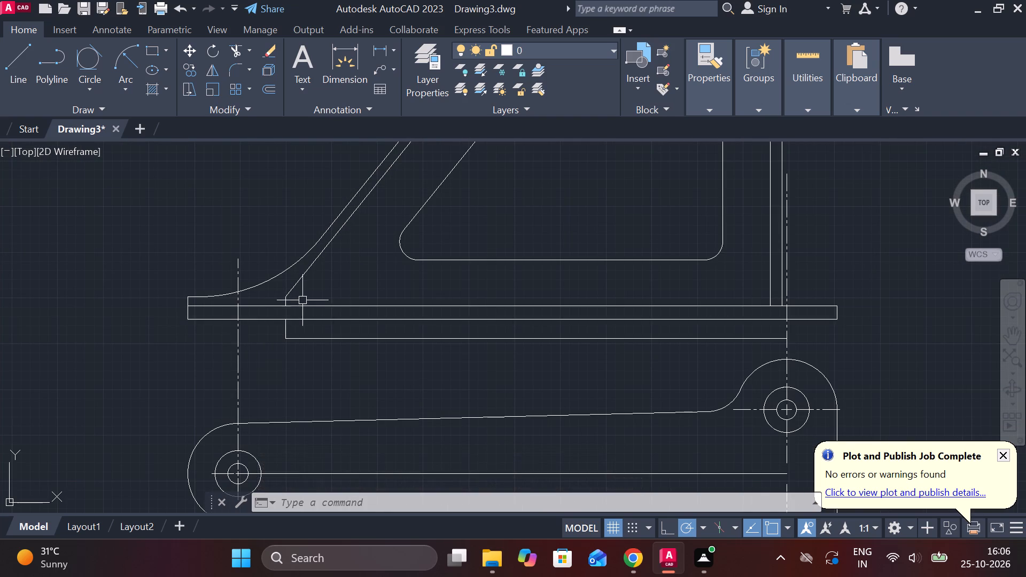
pyautogui.scroll(2, 302, 300)
pyautogui.press('Escape')
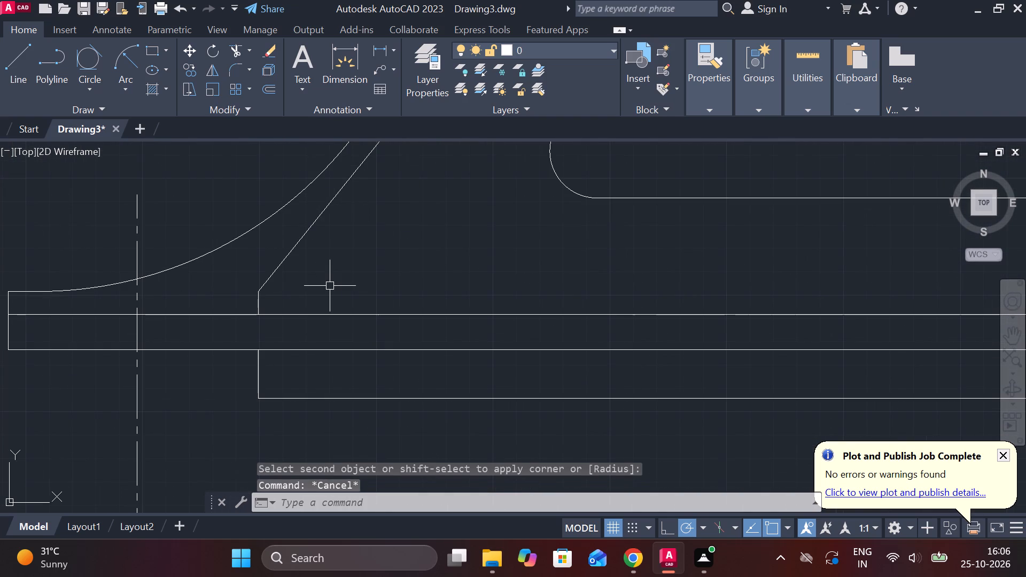
pyautogui.write('F R')
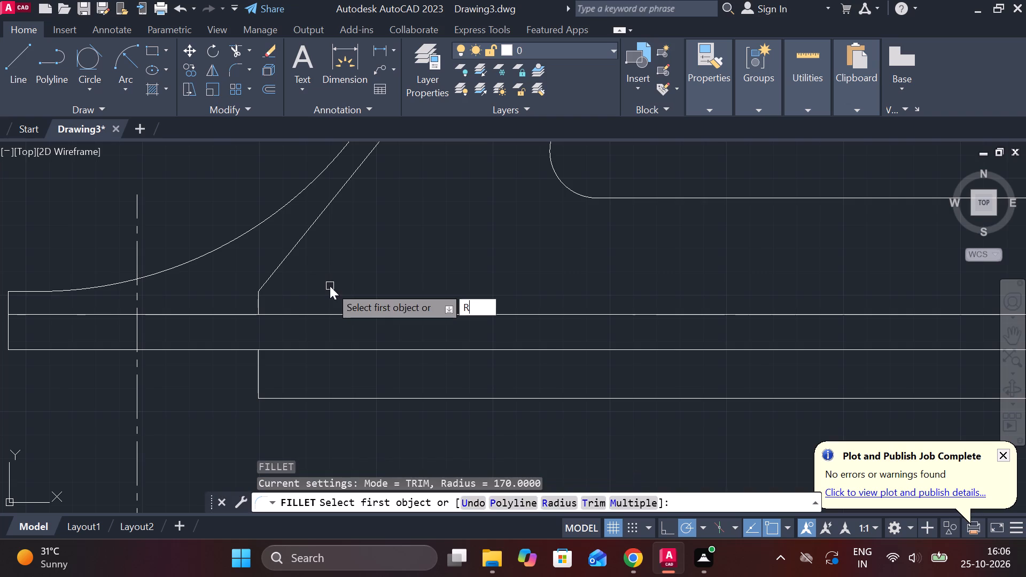
pyautogui.press('space')
pyautogui.write('10')
pyautogui.press('Return')
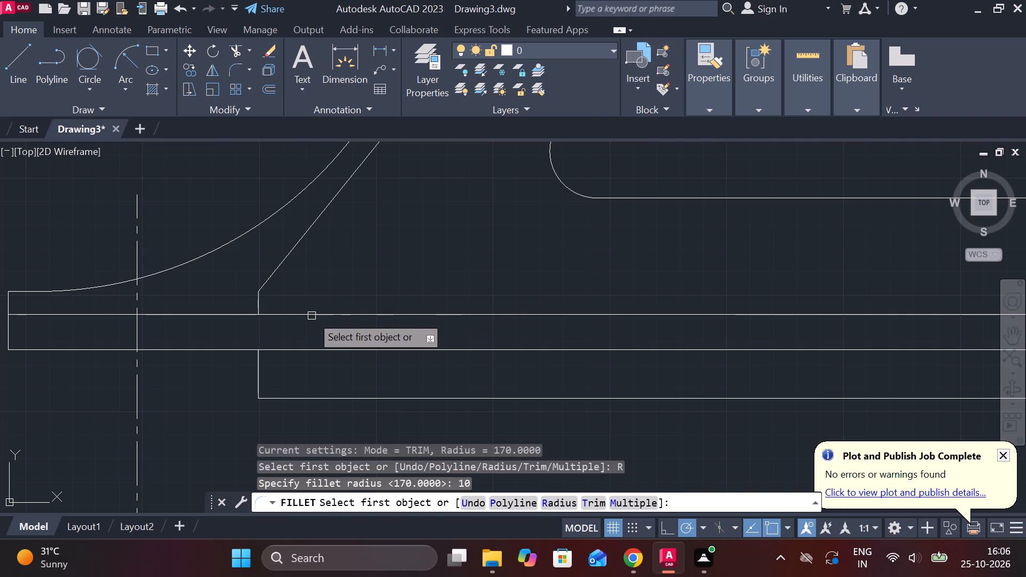
pyautogui.click(262, 281)
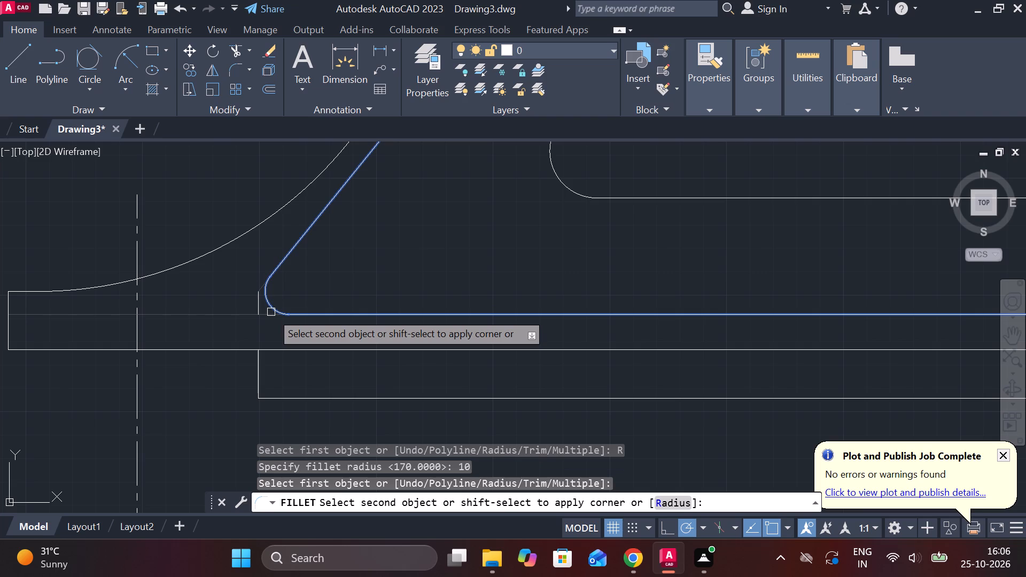
pyautogui.click(271, 312)
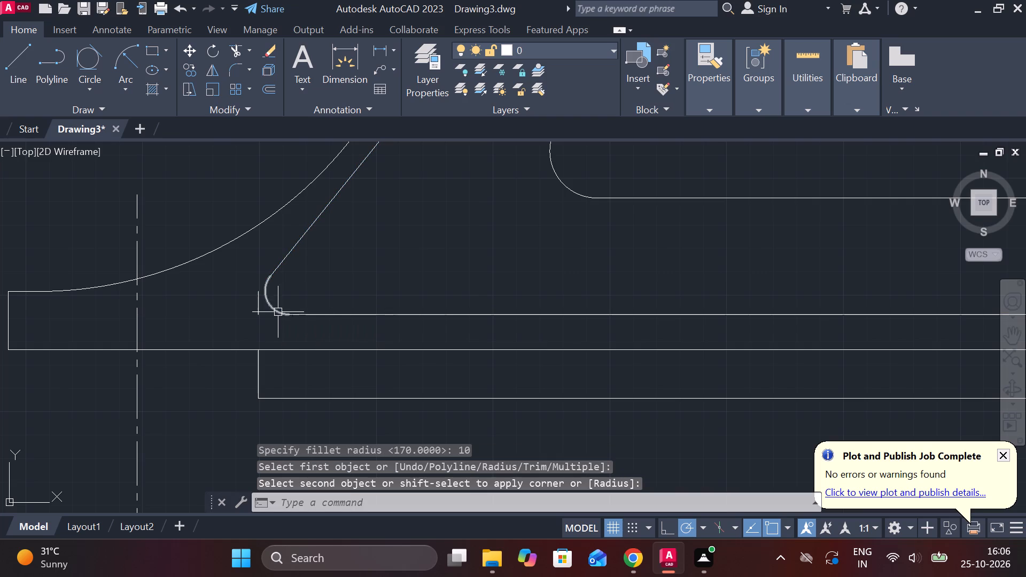
# Erase the leftover short vertical line beside the new radius 10 fillet.
pyautogui.click(257, 309)
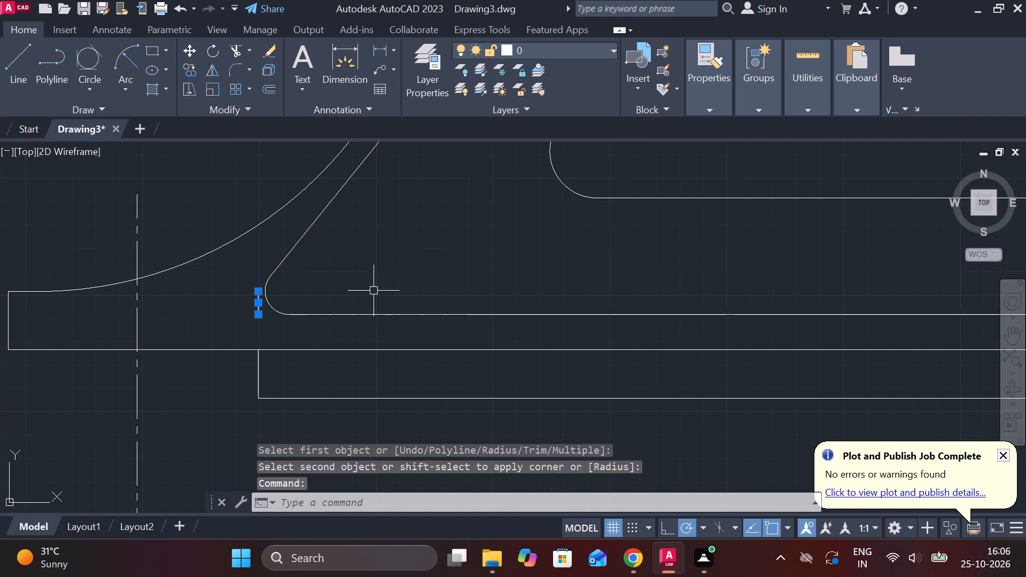
pyautogui.write('E')
pyautogui.press('space')
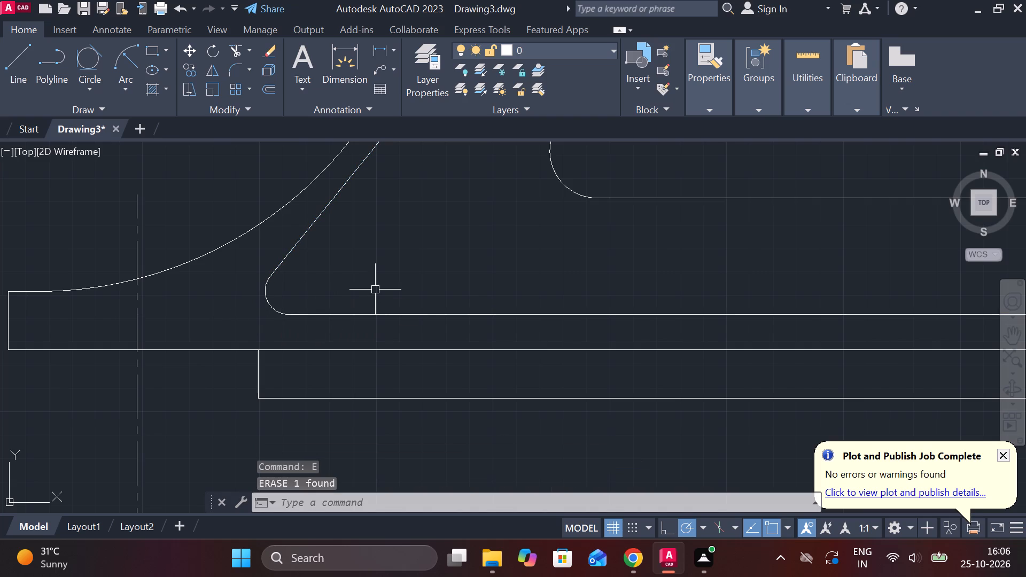
# Stretch the shortened end of the base plate's upper horizontal line to the plate's outer vertical edge.
pyautogui.click(339, 312)
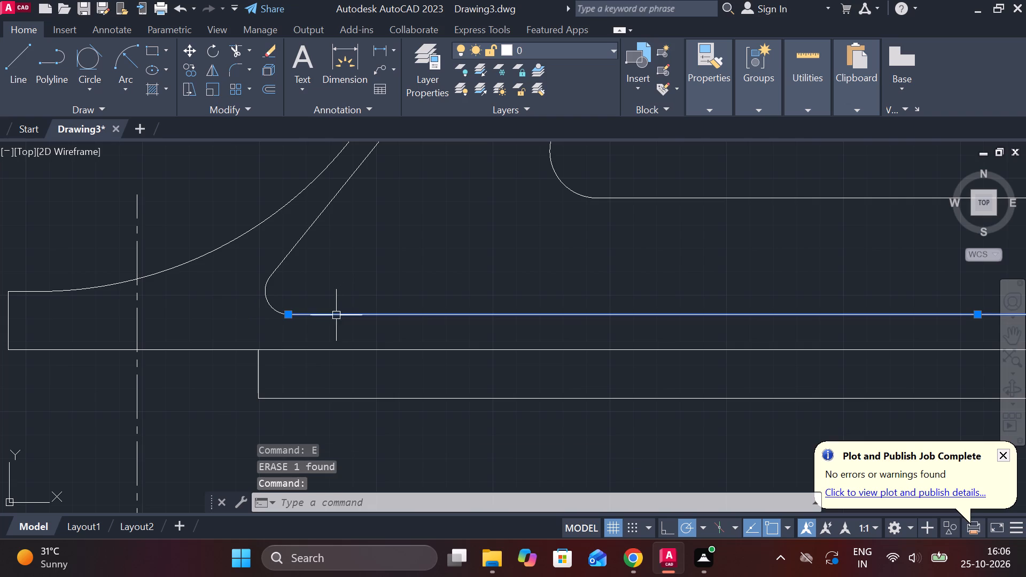
pyautogui.click(289, 318)
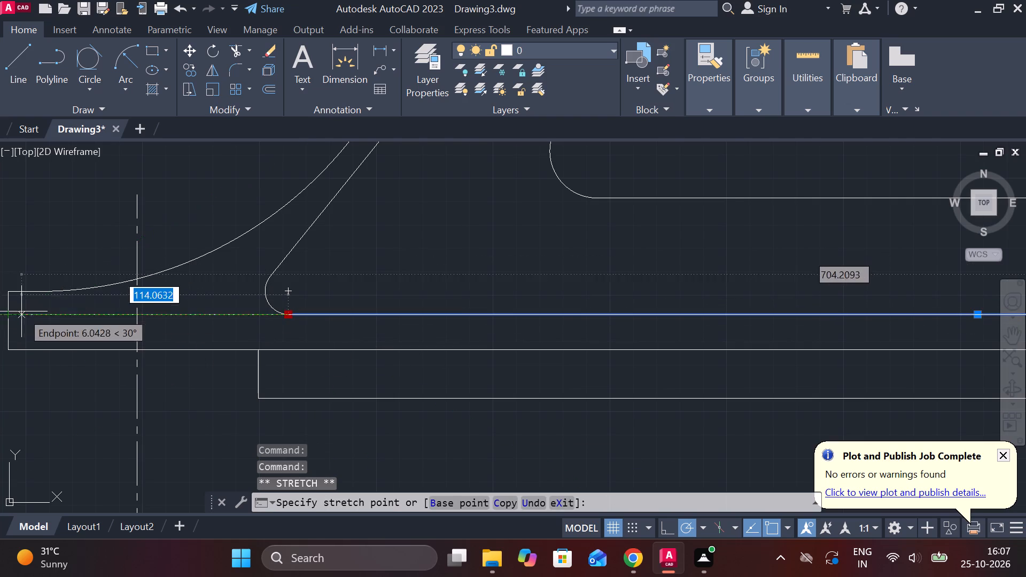
pyautogui.click(13, 315)
pyautogui.scroll(-1, 145, 265)
pyautogui.moveTo(145, 265); pyautogui.dragTo(213, 268, button='middle')
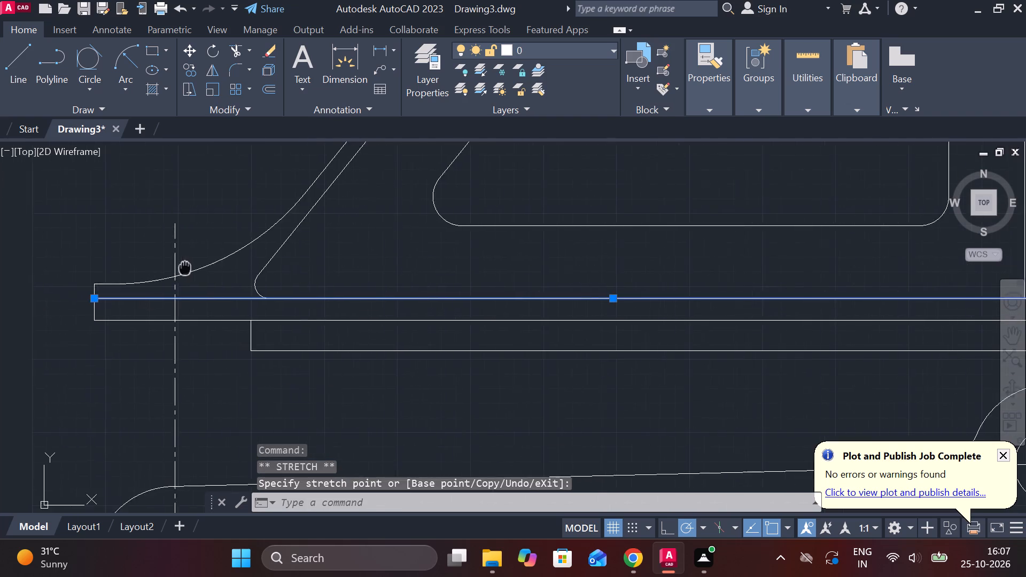
pyautogui.moveTo(213, 268); pyautogui.dragTo(230, 269, button='middle')
pyautogui.press('Escape')
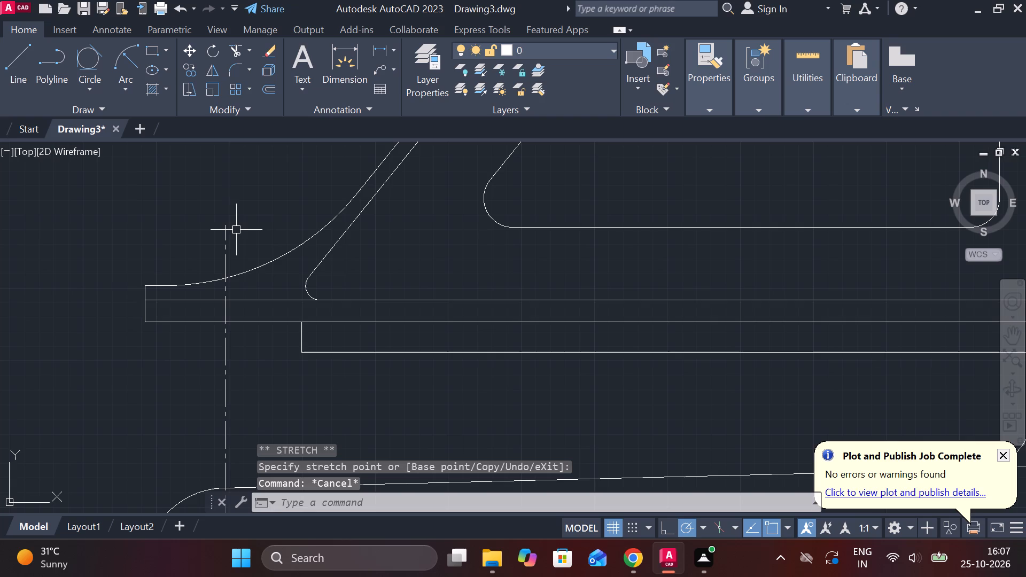
# Stretch the short line at the start of the radius 170 fillet to the base hole's vertical centreline.
pyautogui.click(158, 283)
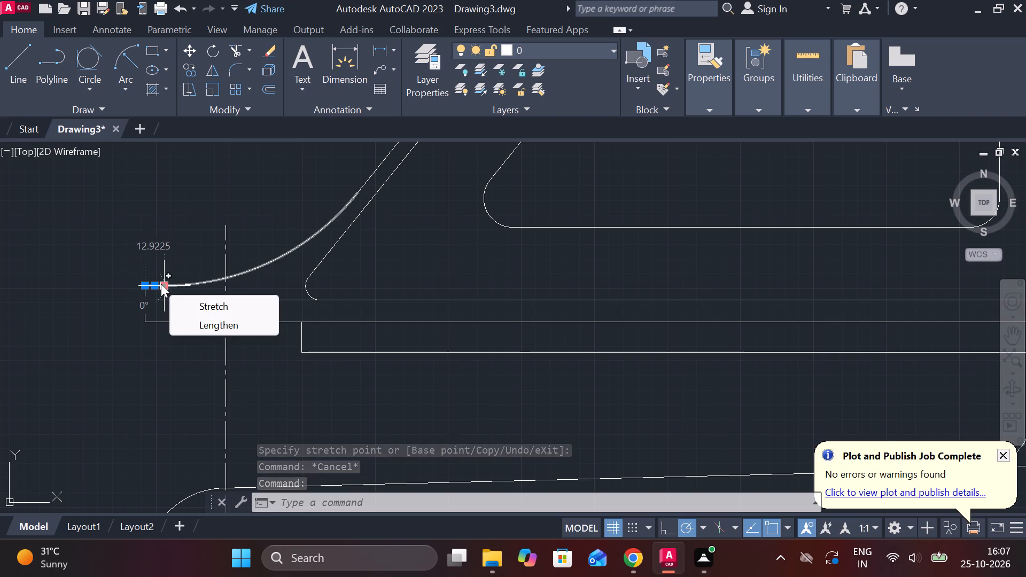
pyautogui.scroll(2, 161, 284)
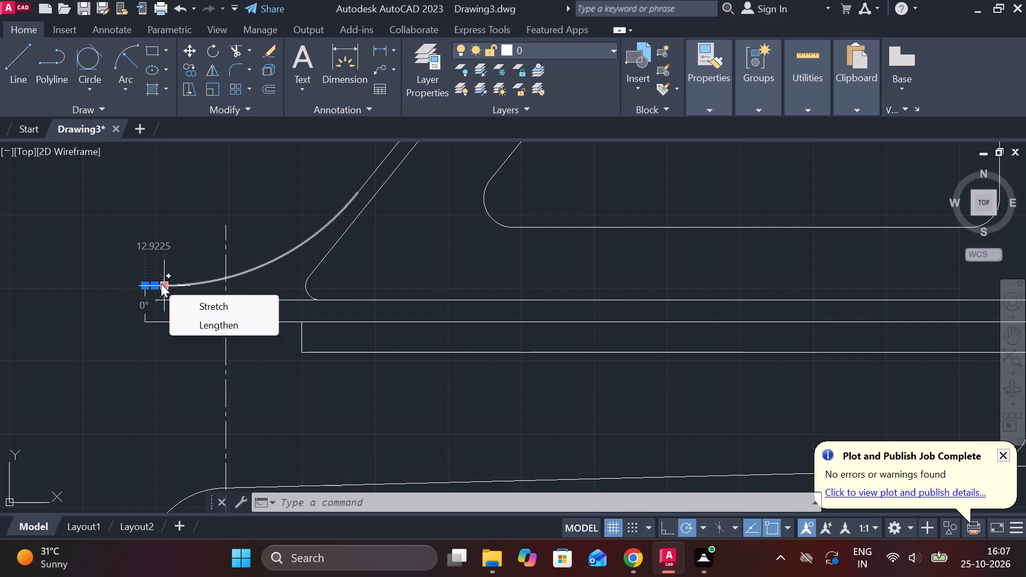
pyautogui.scroll(2, 159, 249)
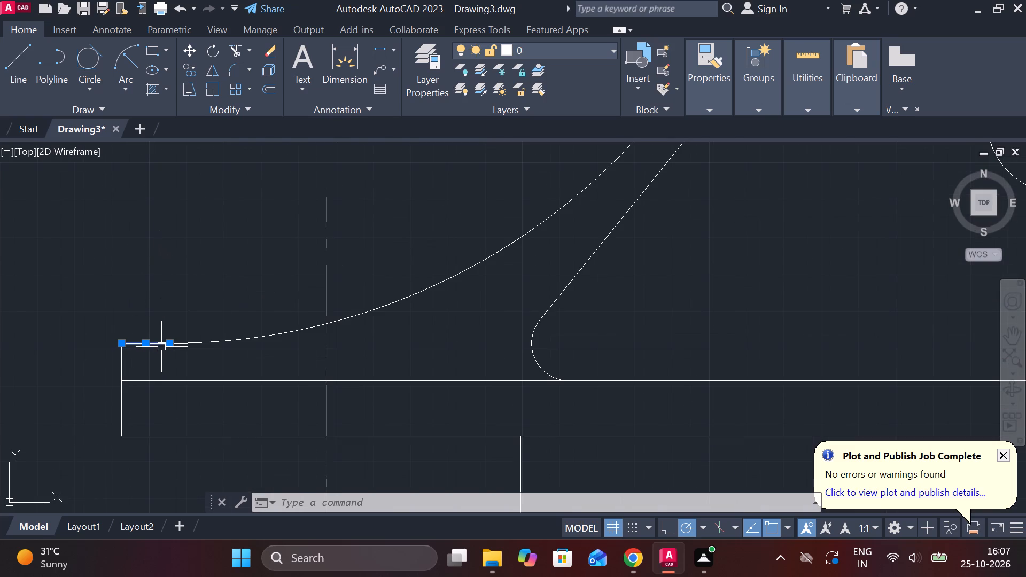
pyautogui.click(168, 343)
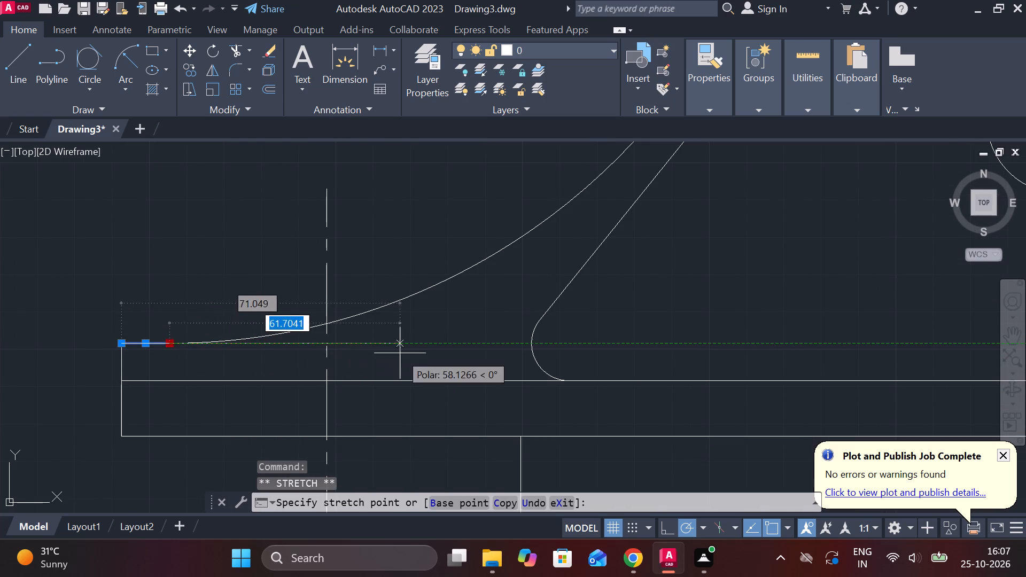
pyautogui.scroll(-1, 414, 350)
pyautogui.moveTo(414, 348); pyautogui.dragTo(384, 341, button='middle')
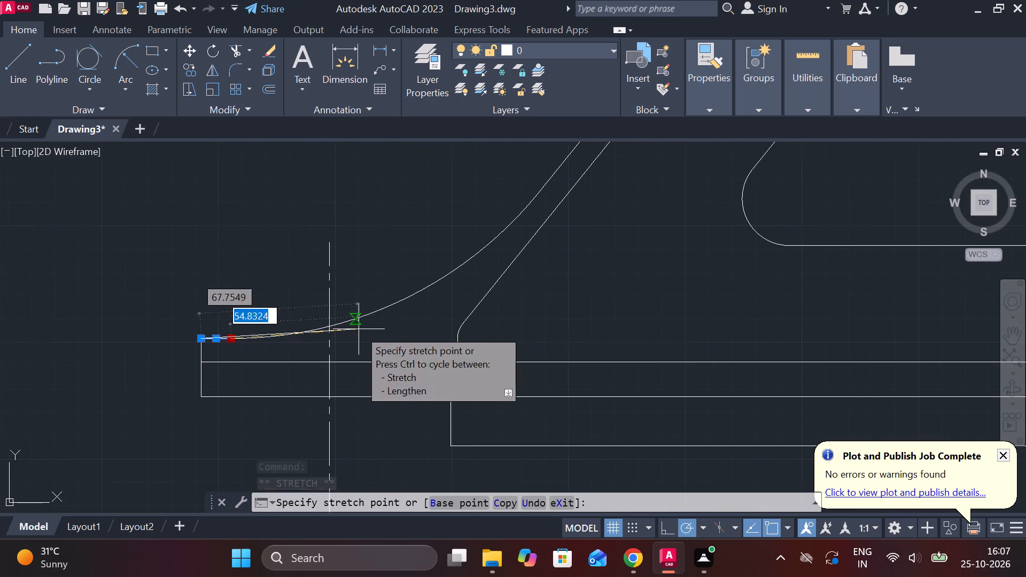
pyautogui.scroll(1, 359, 329)
pyautogui.click(306, 342)
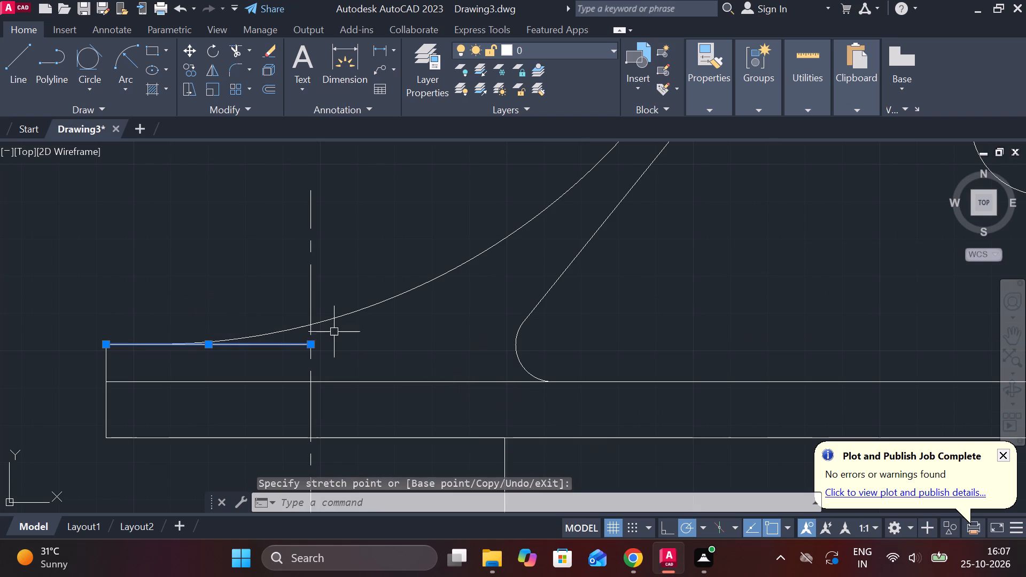
pyautogui.press('Escape')
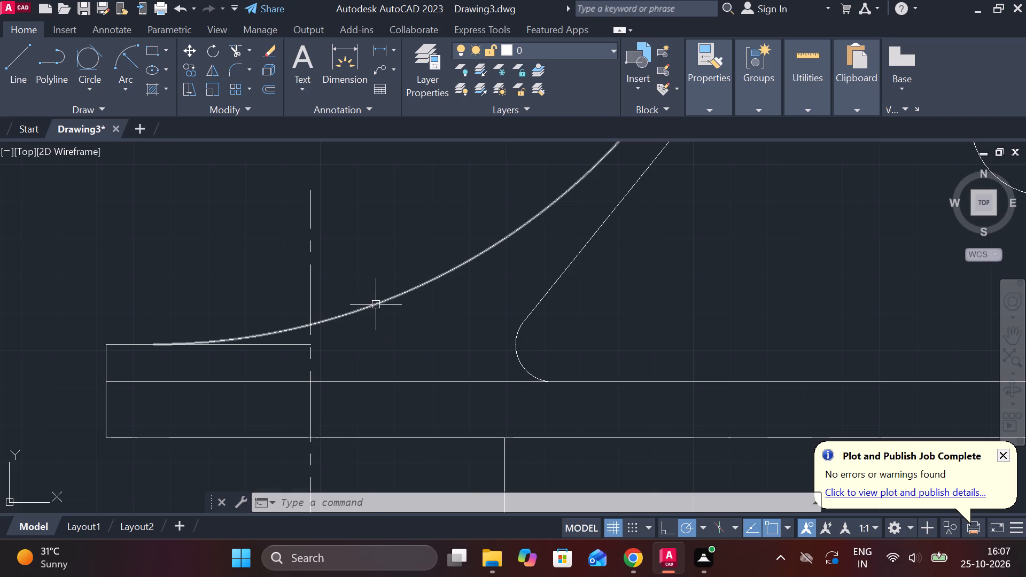
# Draw a horizontal line about 106 long from the triangular opening's vertical edge inward toward its sloping edge in the front view.
pyautogui.scroll(-5, 376, 306)
pyautogui.moveTo(382, 278); pyautogui.dragTo(253, 360, button='middle')
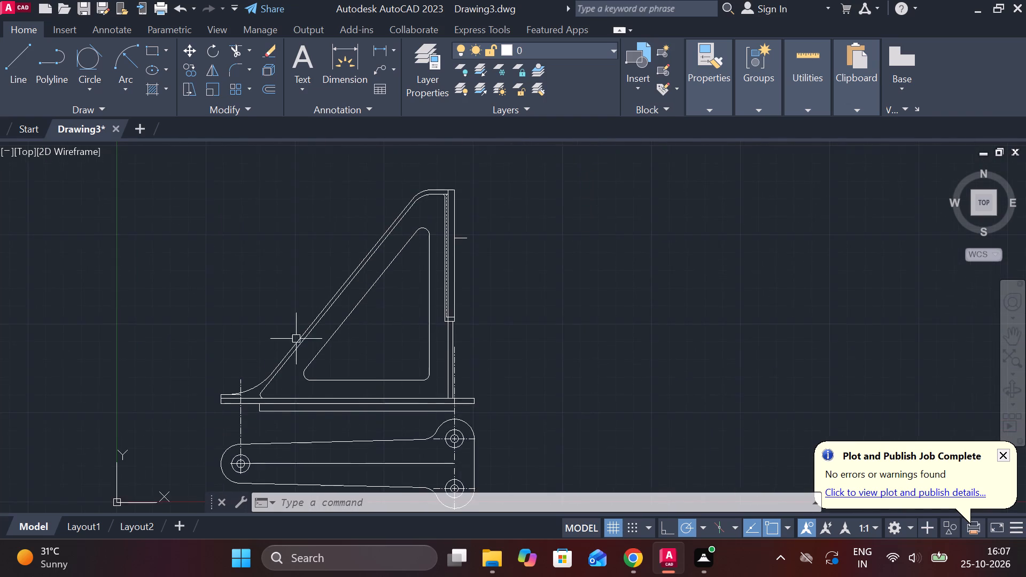
pyautogui.moveTo(324, 299); pyautogui.dragTo(209, 339, button='middle')
pyautogui.scroll(2, 313, 334)
pyautogui.moveTo(298, 350); pyautogui.dragTo(298, 280, button='middle')
pyautogui.scroll(-1, 296, 290)
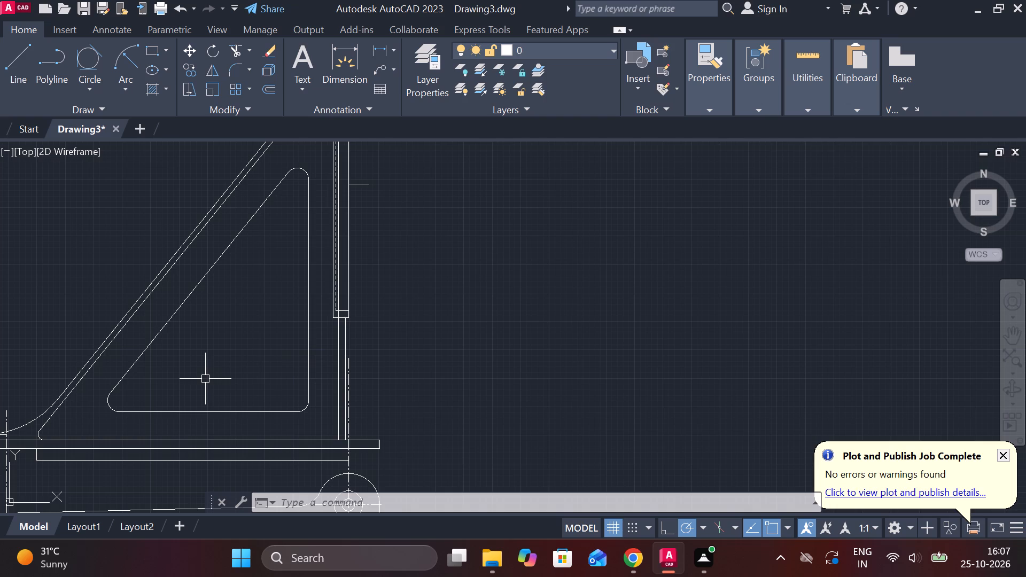
pyautogui.scroll(1, 229, 357)
pyautogui.moveTo(229, 349); pyautogui.dragTo(231, 381, button='middle')
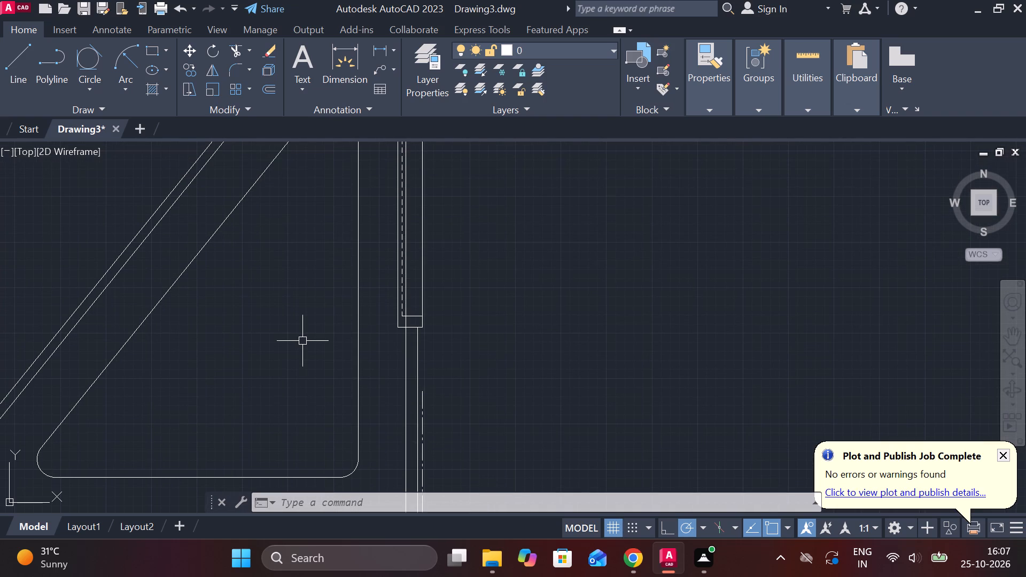
pyautogui.press('l')
pyautogui.press('Return')
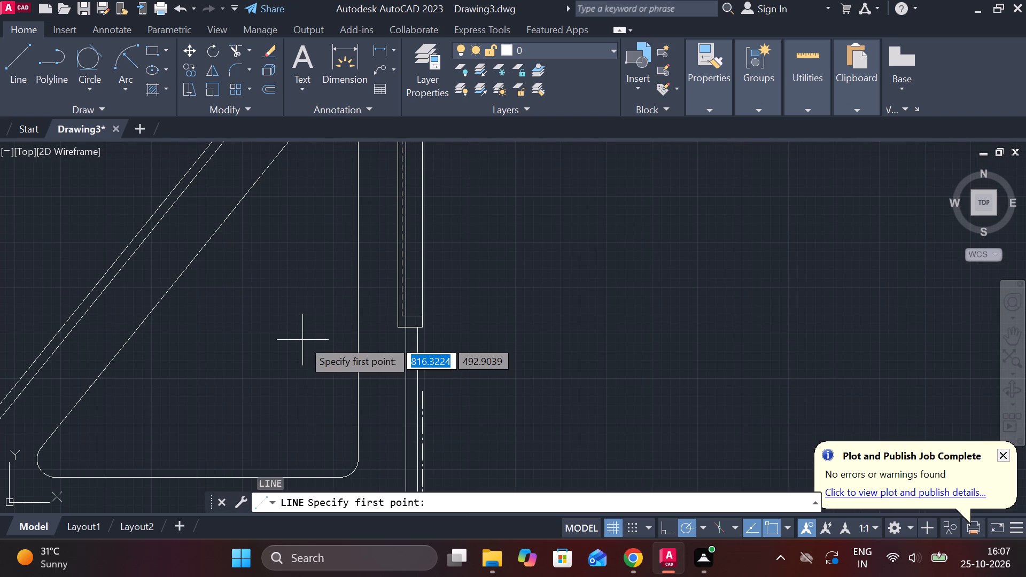
pyautogui.scroll(-1, 317, 380)
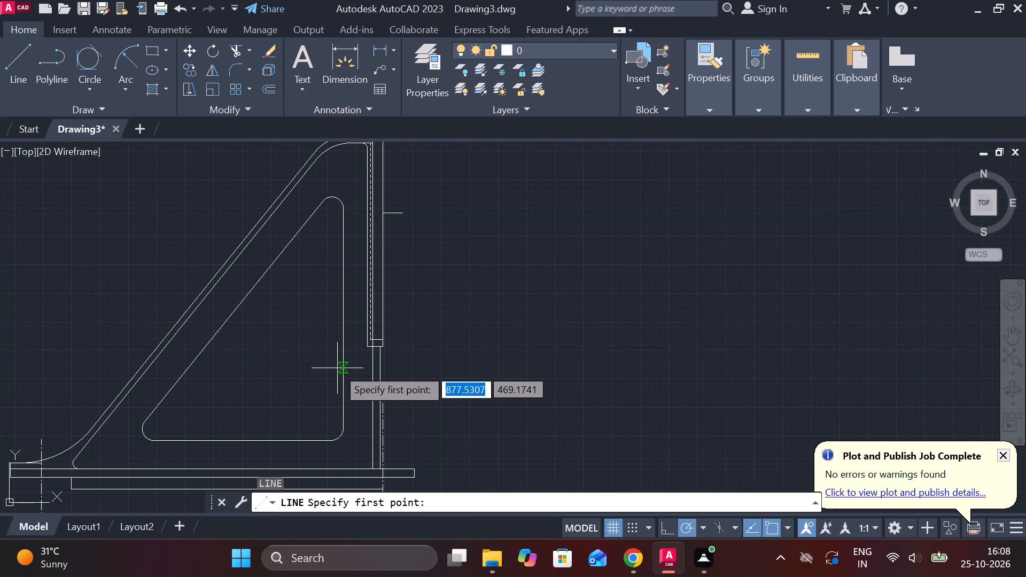
pyautogui.scroll(1, 337, 368)
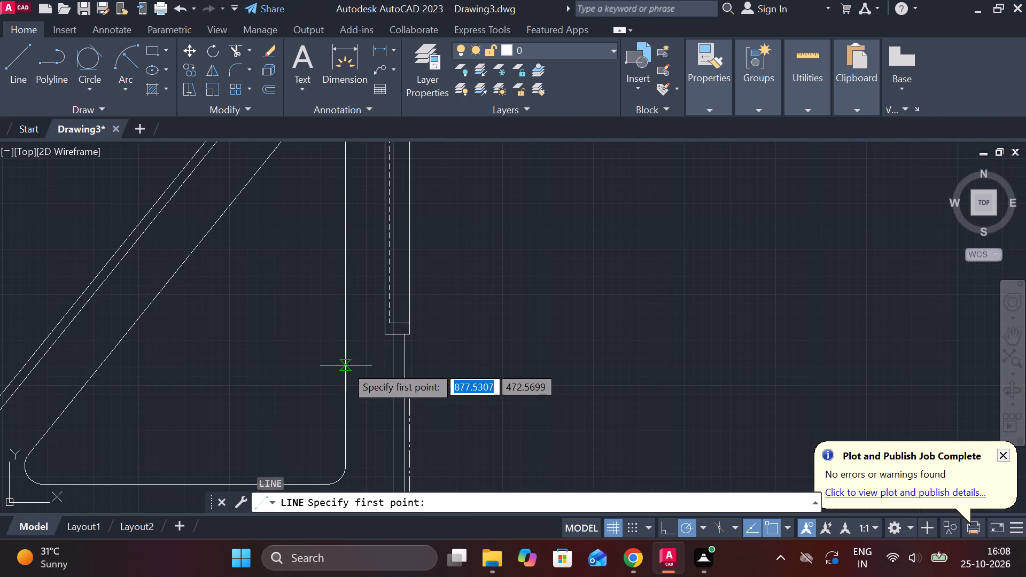
pyautogui.click(346, 365)
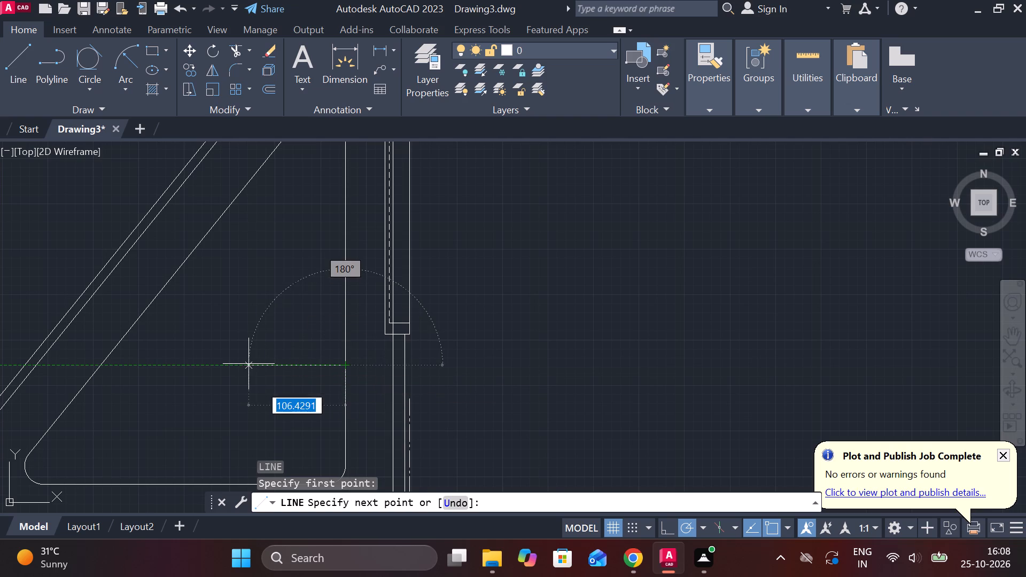
pyautogui.click(248, 364)
pyautogui.press('Escape')
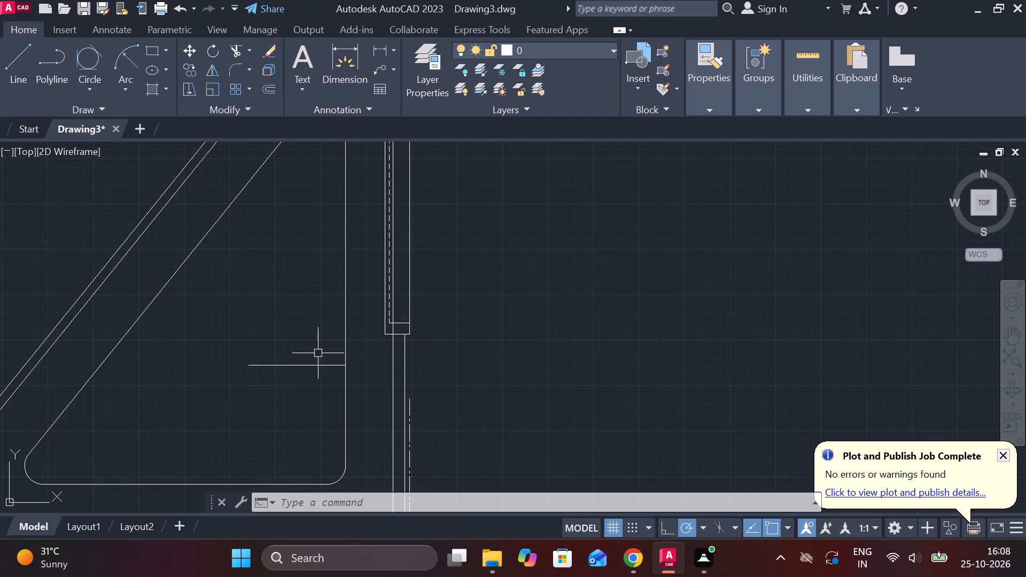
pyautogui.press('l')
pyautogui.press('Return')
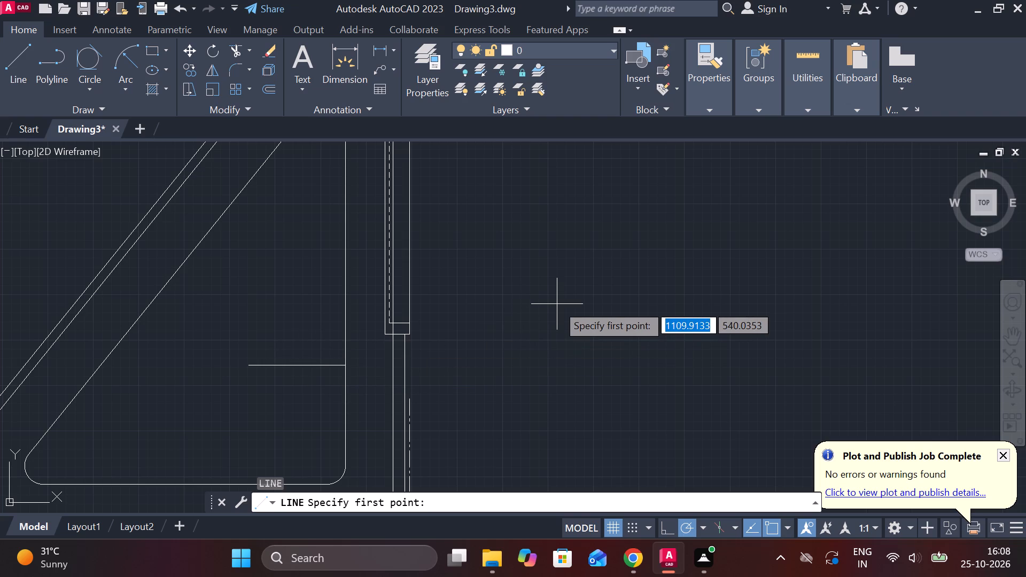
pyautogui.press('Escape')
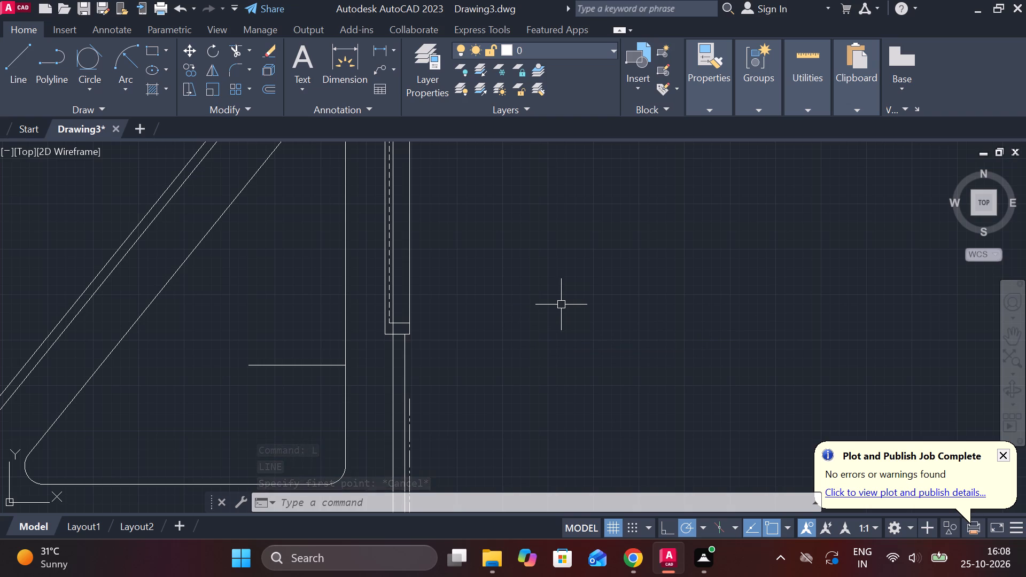
# Draw connected lines in the empty area beside the front view: 8 vertically down, followed by 65 horizontally away from the view.
pyautogui.press('l')
pyautogui.press('Return')
pyautogui.click(525, 285)
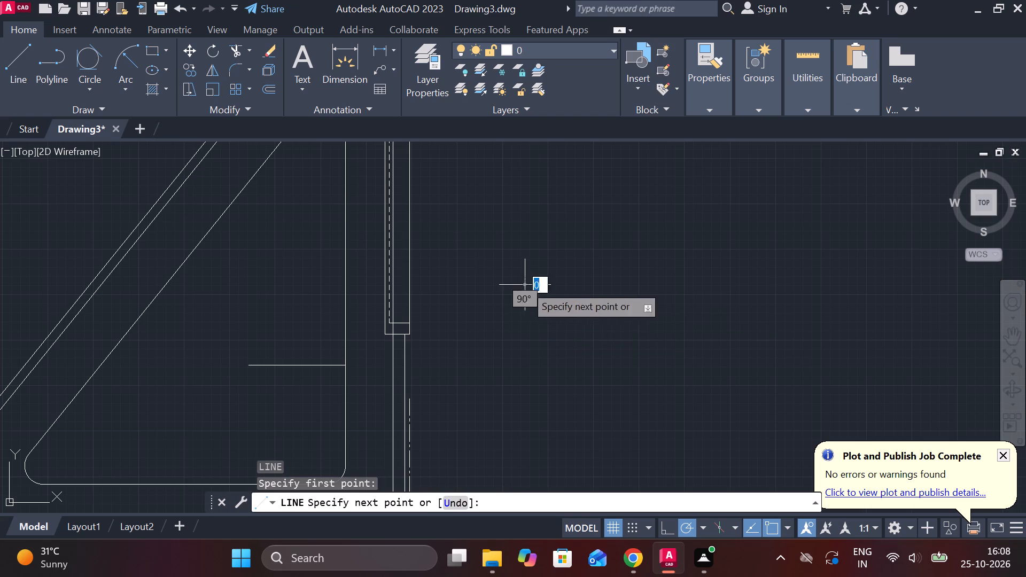
pyautogui.press('8')
pyautogui.press('Return')
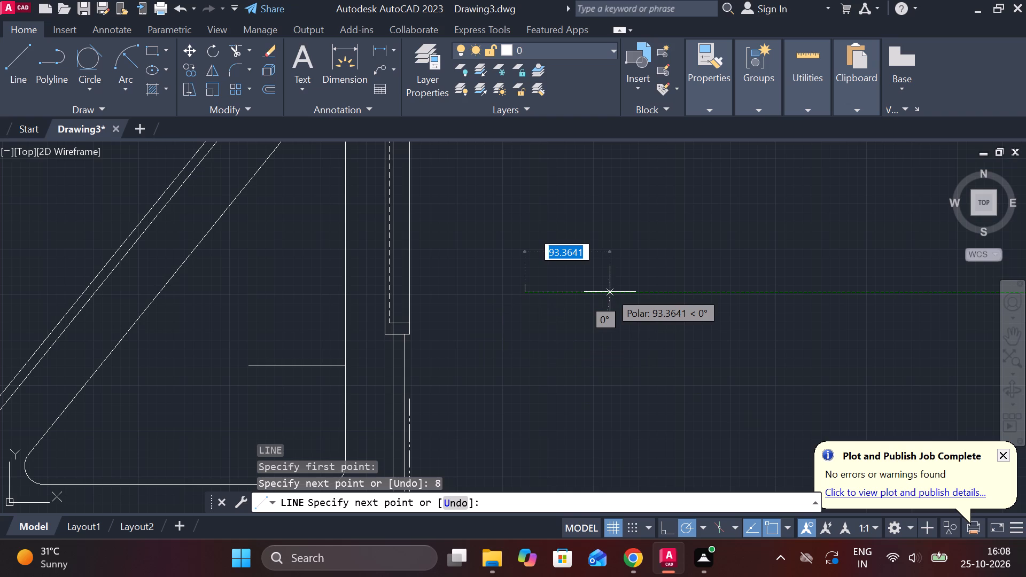
pyautogui.write('65')
pyautogui.press('Return')
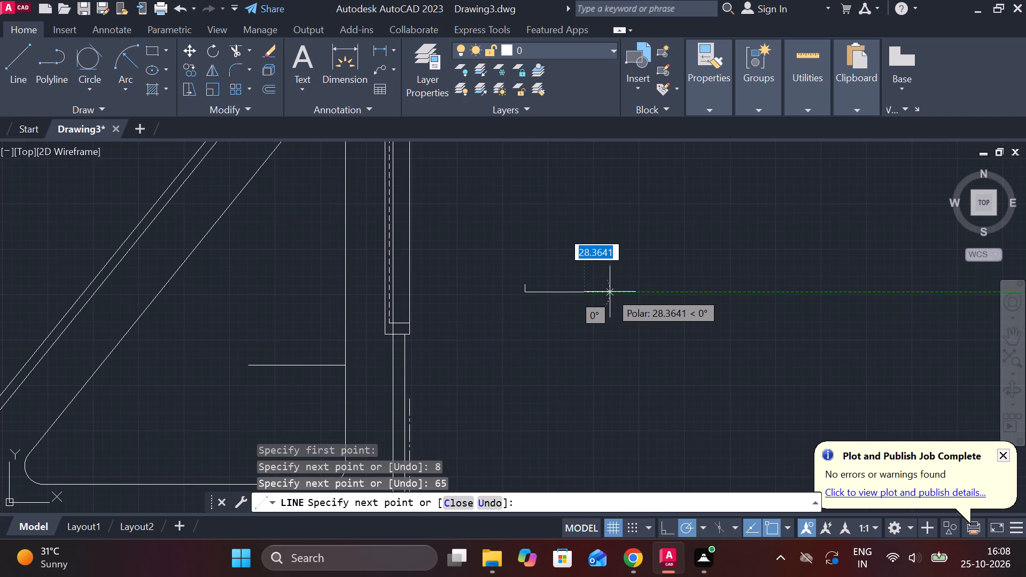
pyautogui.scroll(2, 610, 292)
pyautogui.scroll(1, 501, 245)
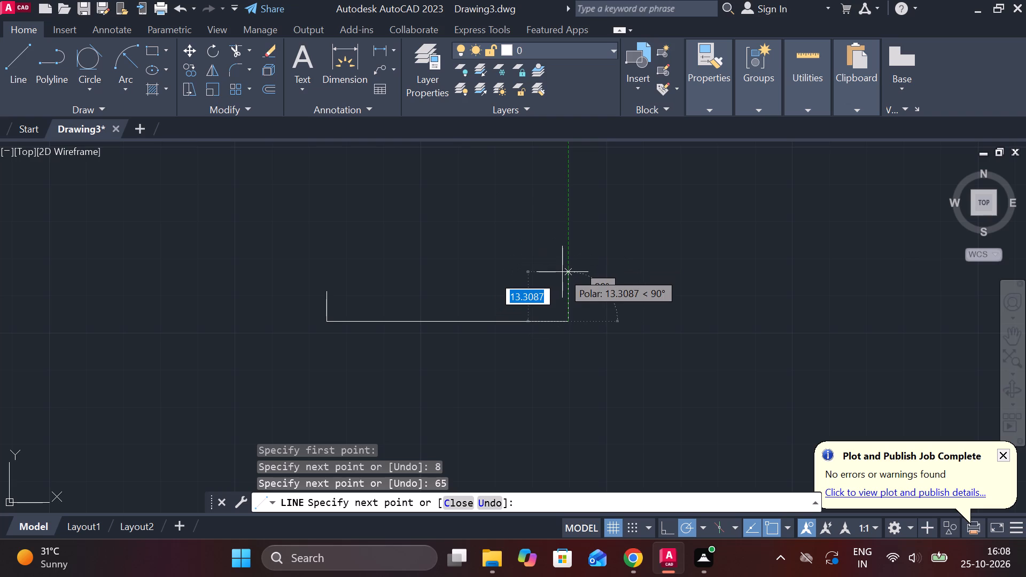
pyautogui.press('Escape')
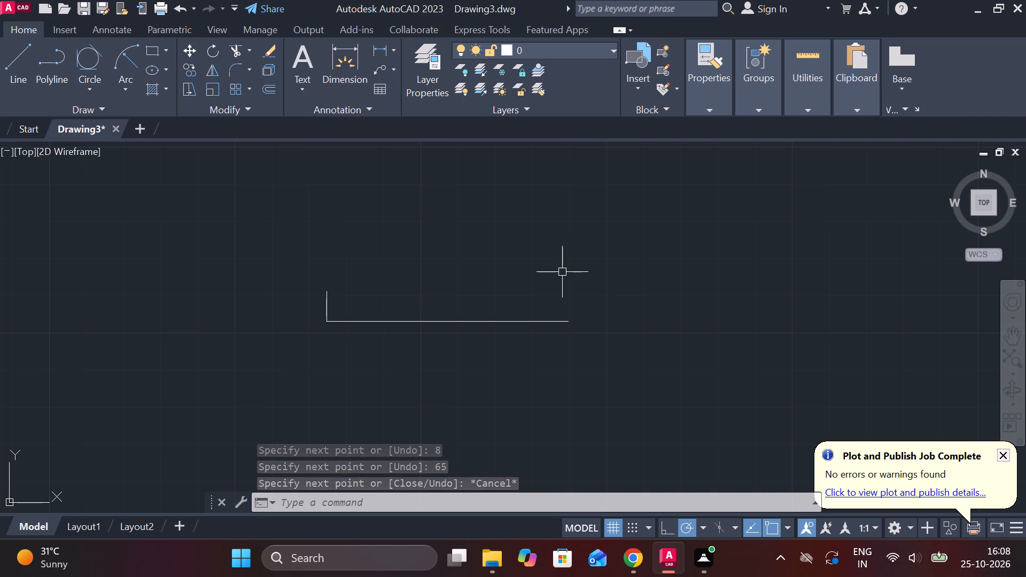
# Draw a 45 long vertical line upward from the free end of the 65 long horizontal line.
pyautogui.press('l')
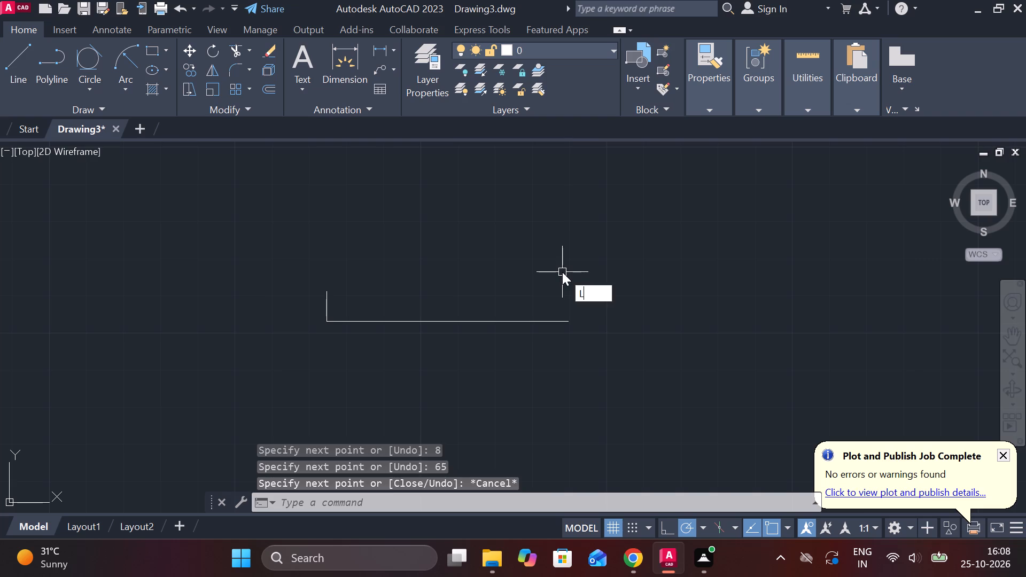
pyautogui.press('Return')
pyautogui.click(565, 318)
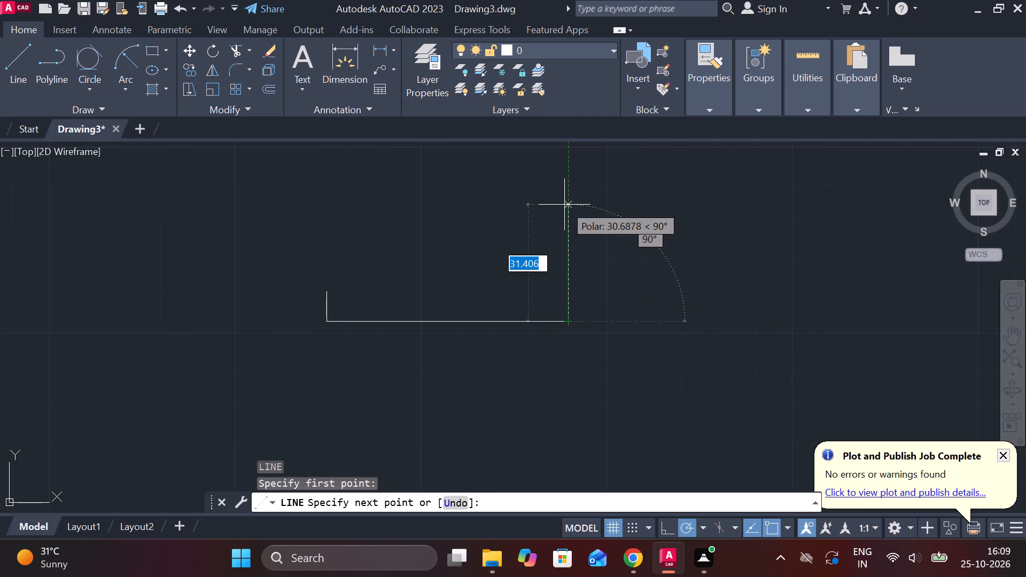
pyautogui.write('45')
pyautogui.press('Return')
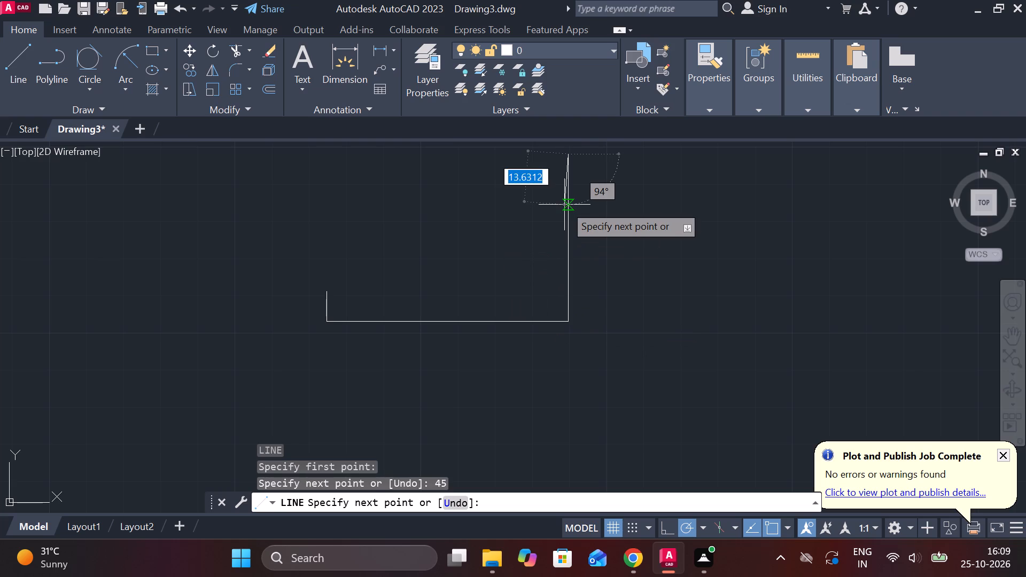
pyautogui.press('Escape')
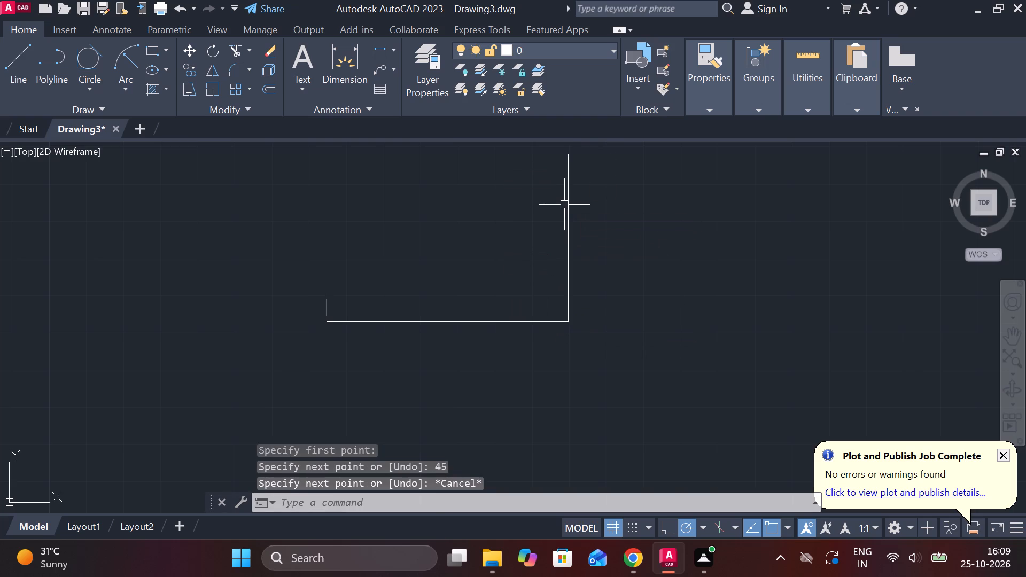
# Lengthen the vertical line by 45 downward past the end of the 65 long horizontal line.
pyautogui.click(569, 252)
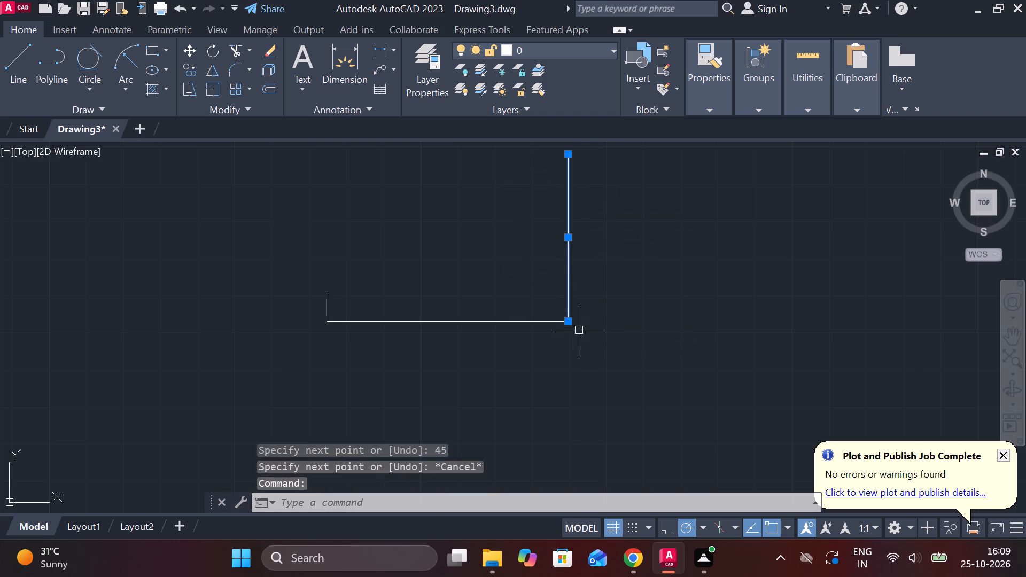
pyautogui.click(625, 361)
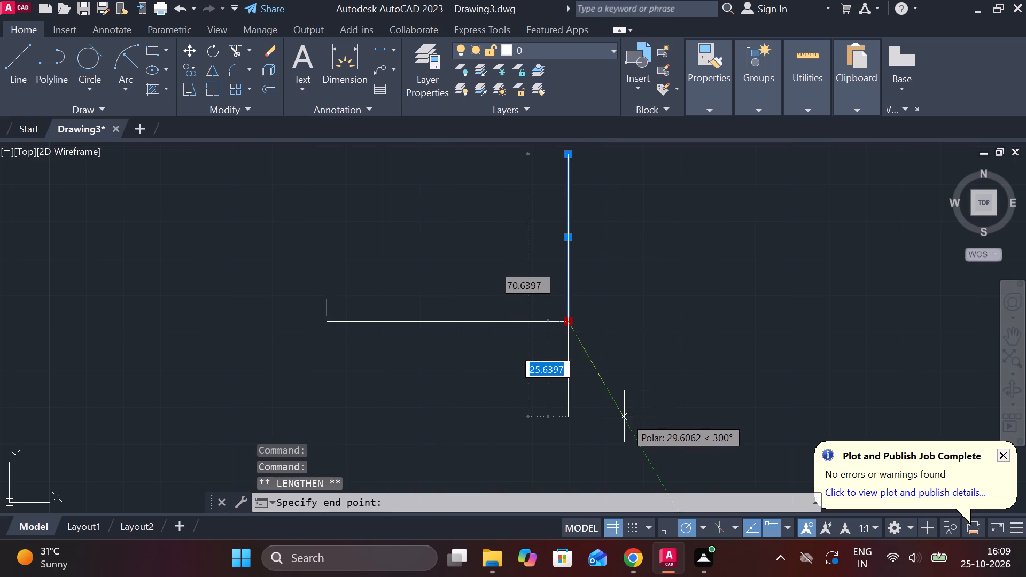
pyautogui.write('45')
pyautogui.press('Return')
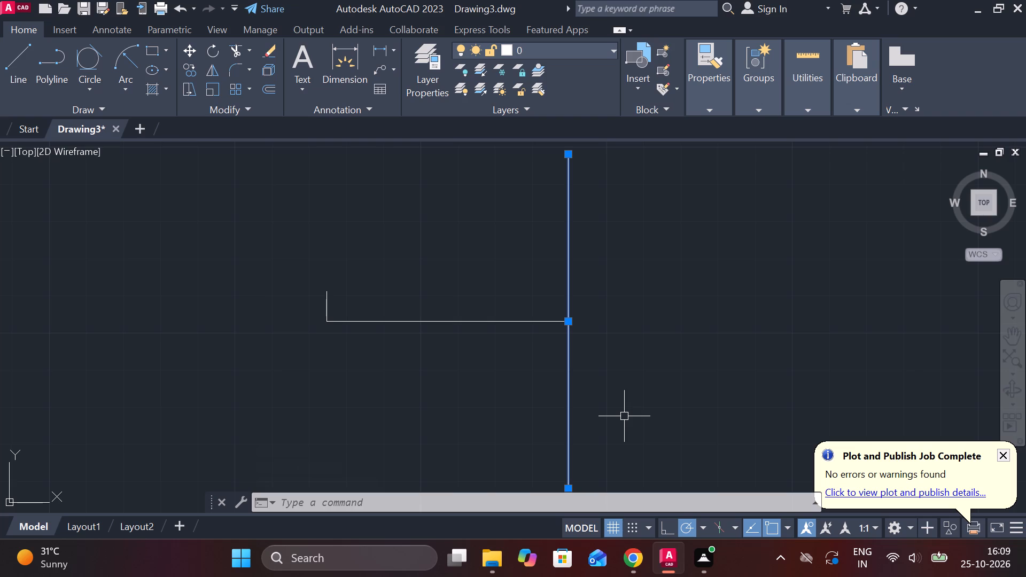
pyautogui.press('Escape')
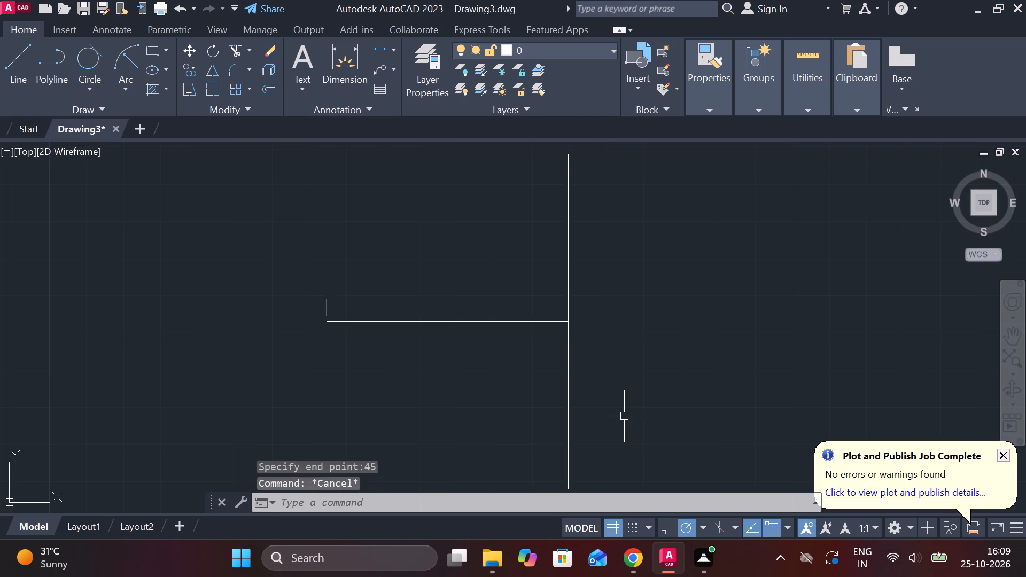
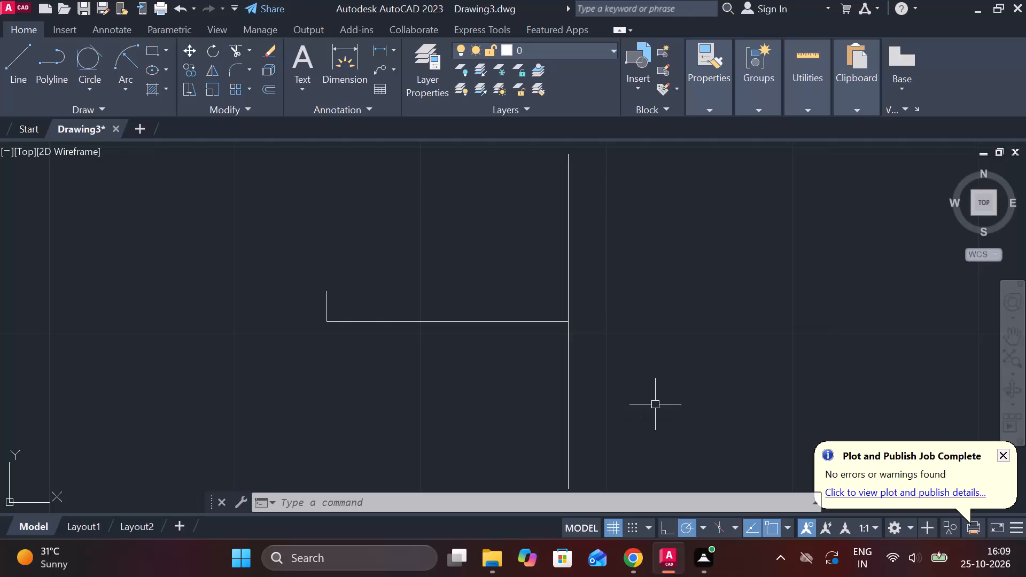
# Draw a circle of radius 180 with its centre 180 diagonally below the junction of the 65 long horizontal and the vertical line.
pyautogui.press('c')
pyautogui.press('Return')
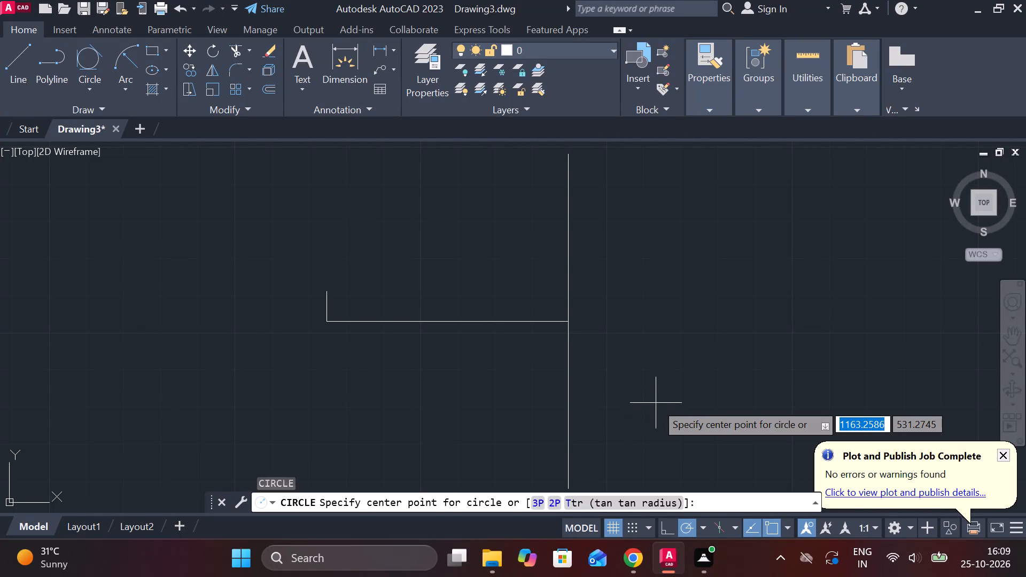
pyautogui.press('1')
pyautogui.write('80')
pyautogui.press('Return')
pyautogui.scroll(-1, 678, 403)
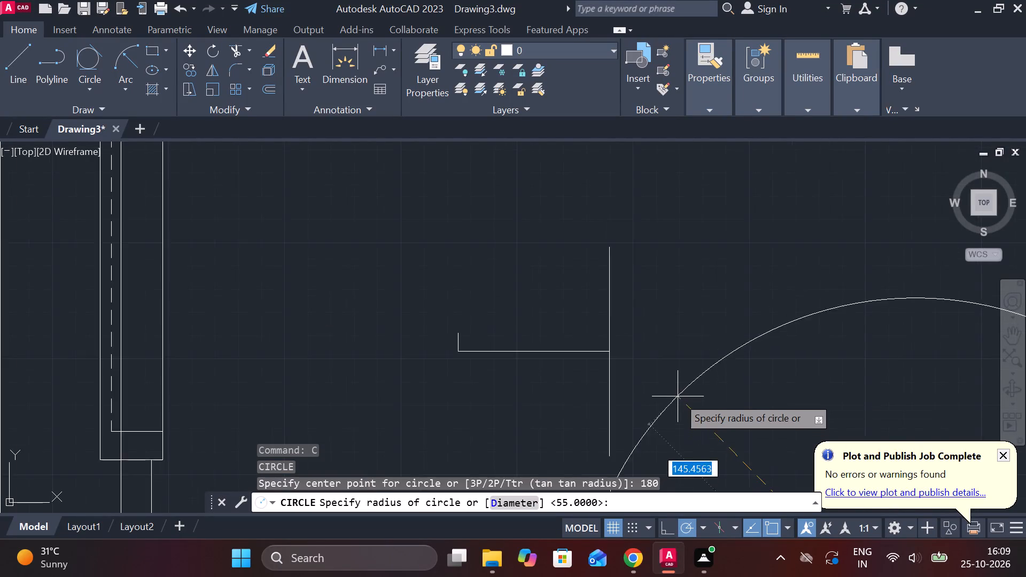
pyautogui.scroll(-2, 678, 396)
pyautogui.moveTo(677, 369); pyautogui.dragTo(623, 333, button='middle')
pyautogui.scroll(-3, 590, 271)
pyautogui.scroll(2, 648, 302)
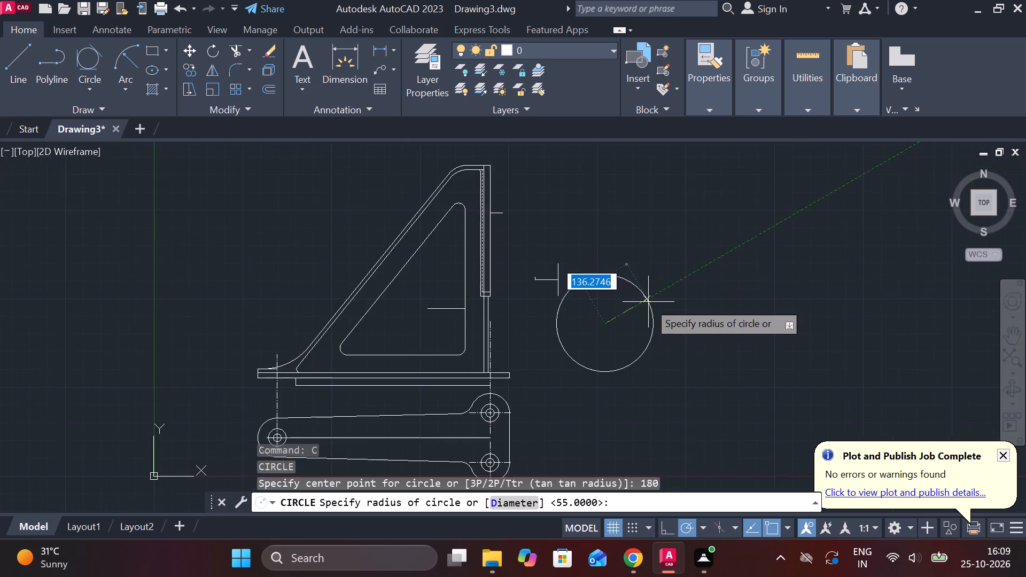
pyautogui.scroll(2, 648, 302)
pyautogui.write('180')
pyautogui.press('Return')
# Move the three section profile lines by their junction point to inside the circle, near the edge farthest from the front view.
pyautogui.scroll(-2, 648, 308)
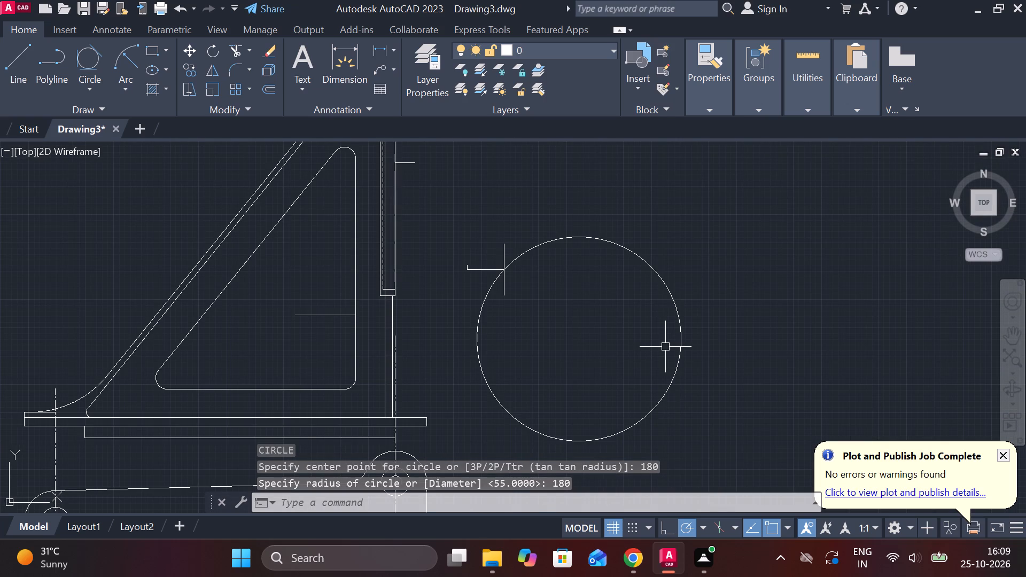
pyautogui.scroll(-1, 665, 347)
pyautogui.scroll(2, 566, 295)
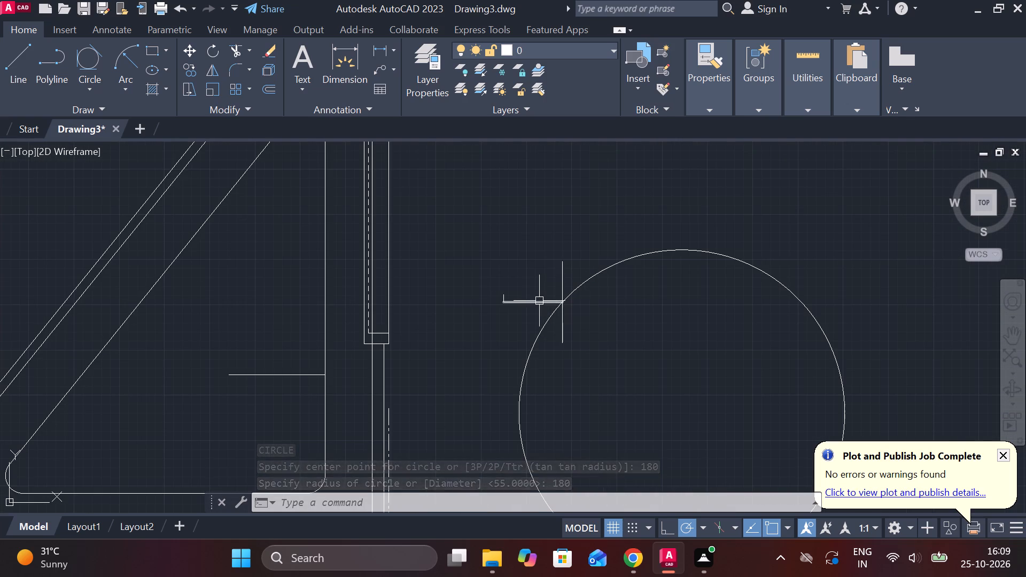
pyautogui.click(539, 301)
pyautogui.click(565, 267)
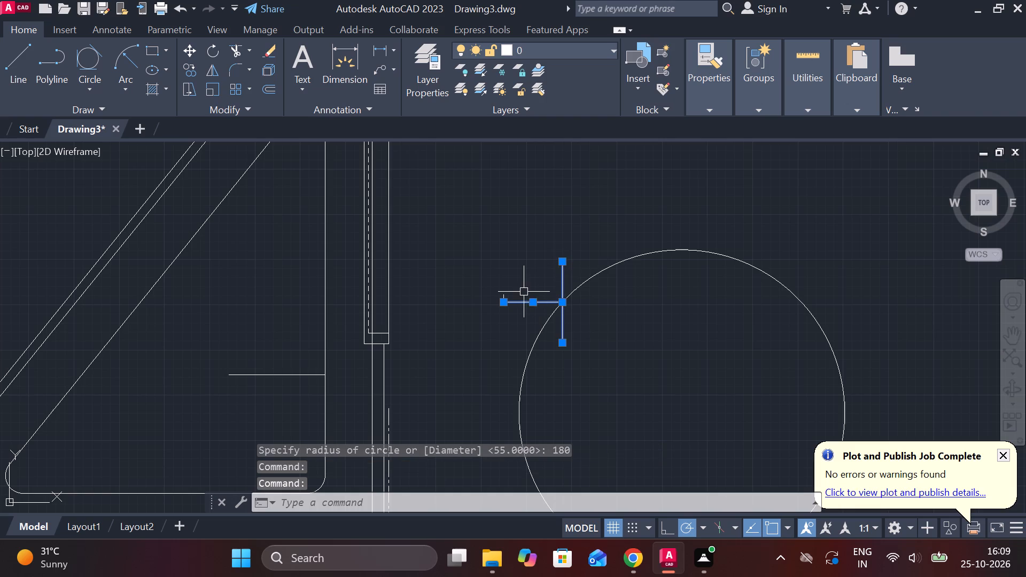
pyautogui.scroll(3, 523, 292)
pyautogui.click(445, 315)
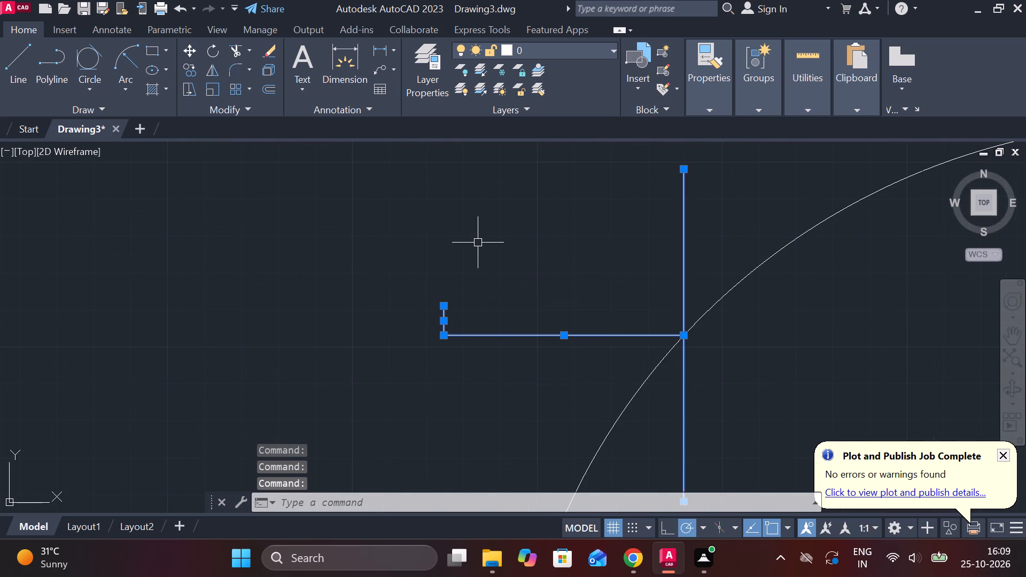
pyautogui.press('m')
pyautogui.press('Return')
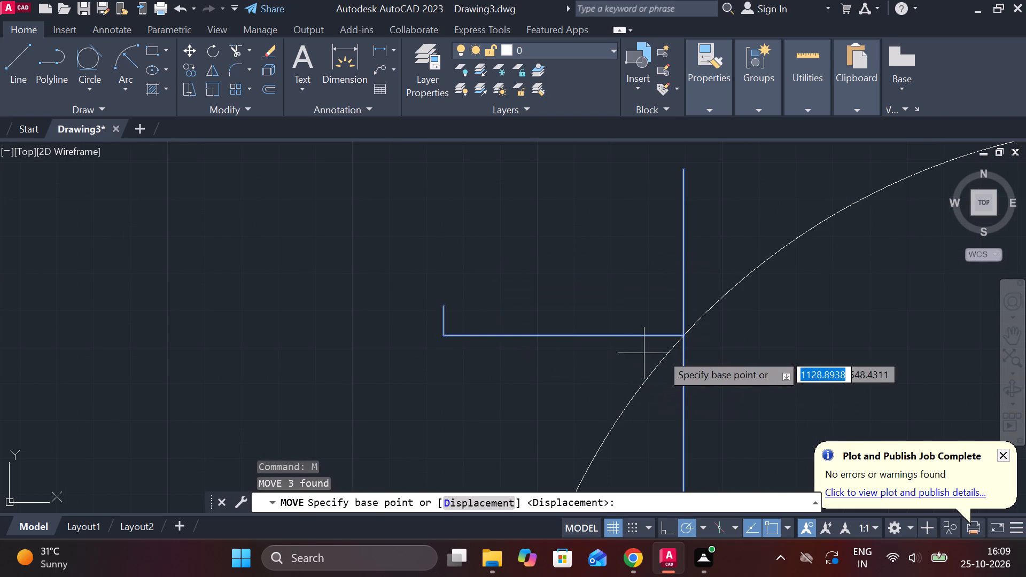
pyautogui.click(681, 338)
pyautogui.scroll(-3, 678, 391)
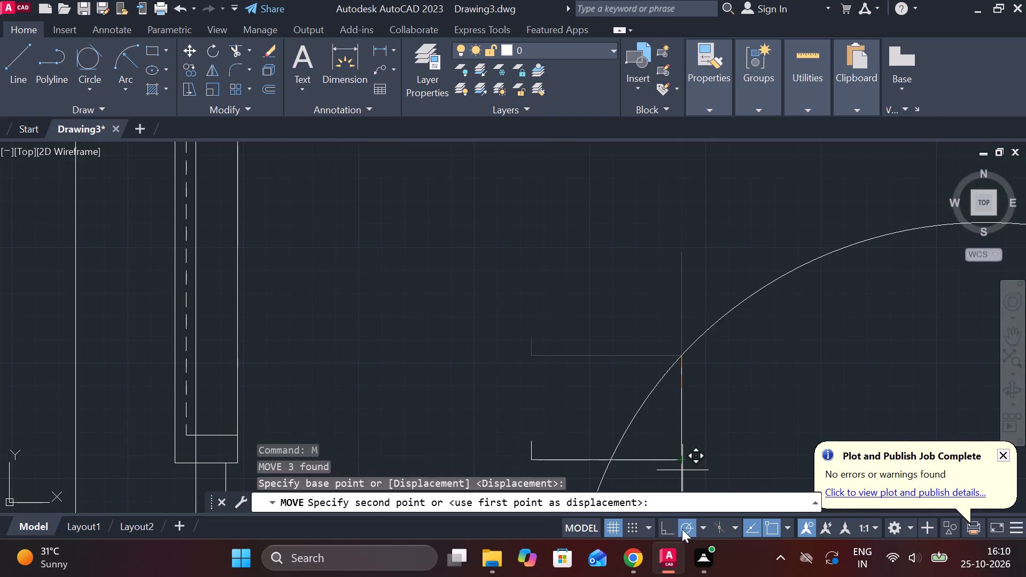
pyautogui.moveTo(673, 524); pyautogui.dragTo(434, 301, button='middle')
pyautogui.scroll(-2, 487, 277)
pyautogui.moveTo(633, 376); pyautogui.dragTo(401, 239, button='middle')
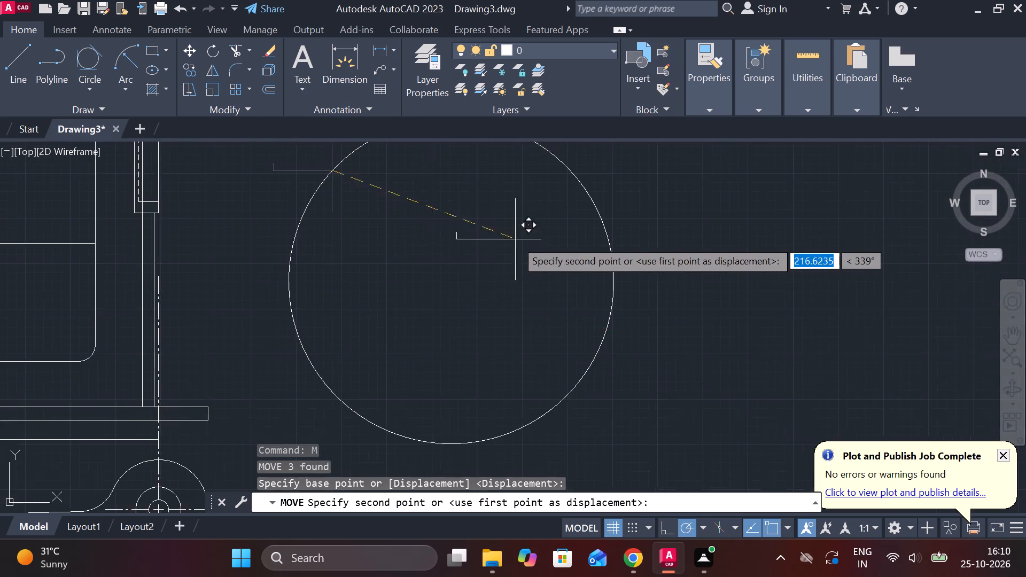
pyautogui.scroll(-1, 515, 239)
pyautogui.scroll(2, 525, 240)
pyautogui.scroll(3, 649, 300)
pyautogui.scroll(-1, 646, 306)
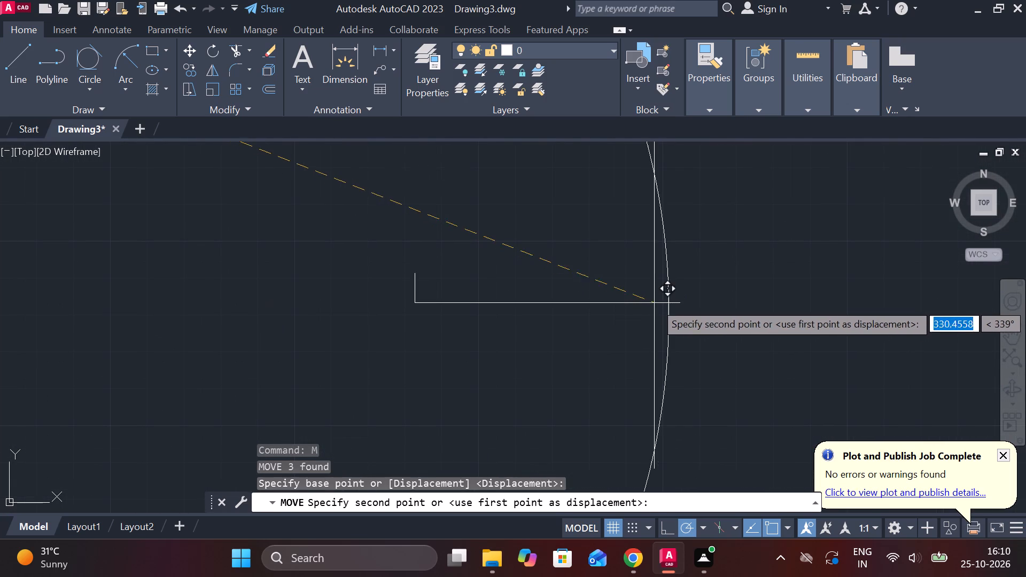
pyautogui.scroll(-1, 634, 305)
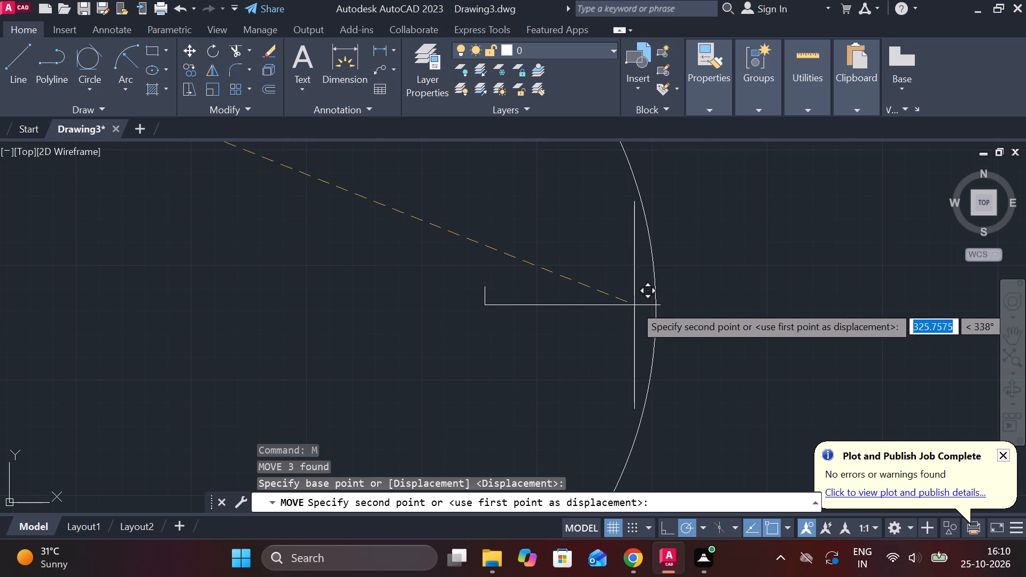
pyautogui.click(579, 303)
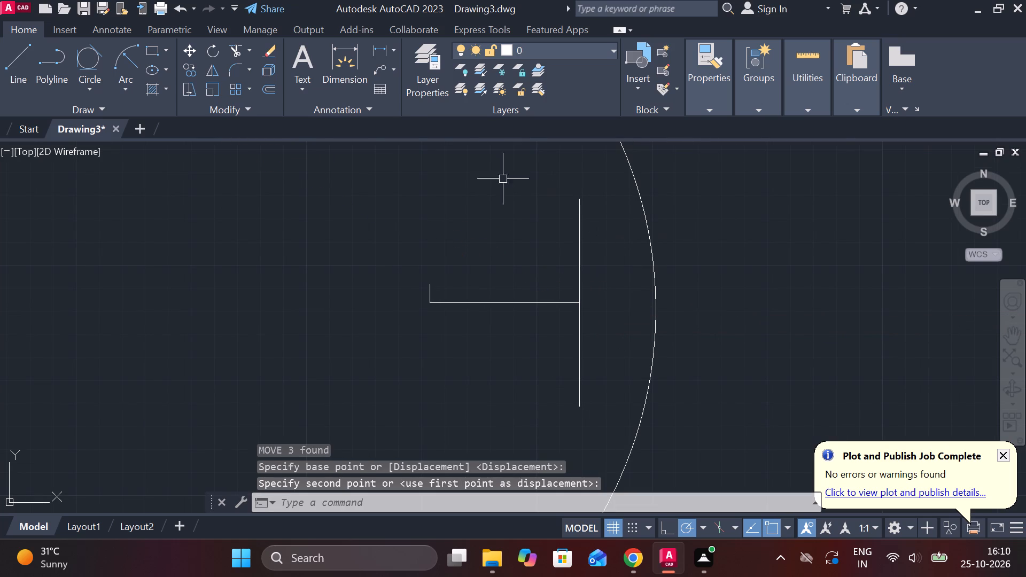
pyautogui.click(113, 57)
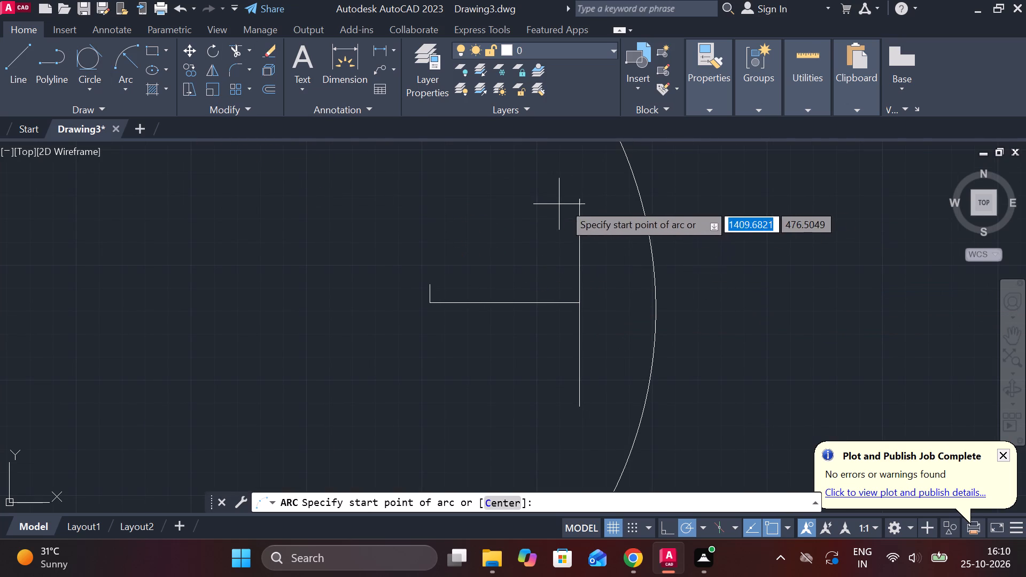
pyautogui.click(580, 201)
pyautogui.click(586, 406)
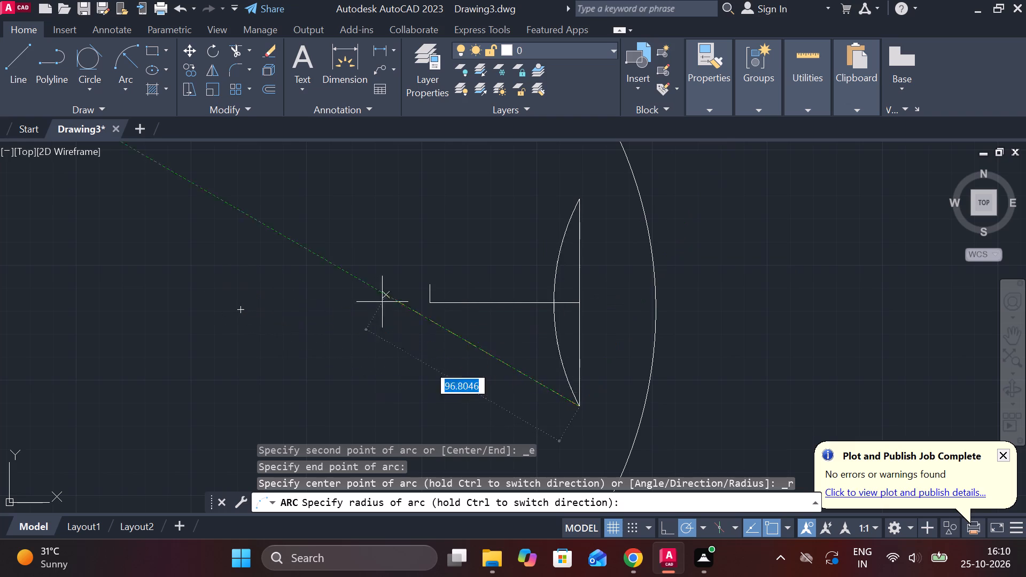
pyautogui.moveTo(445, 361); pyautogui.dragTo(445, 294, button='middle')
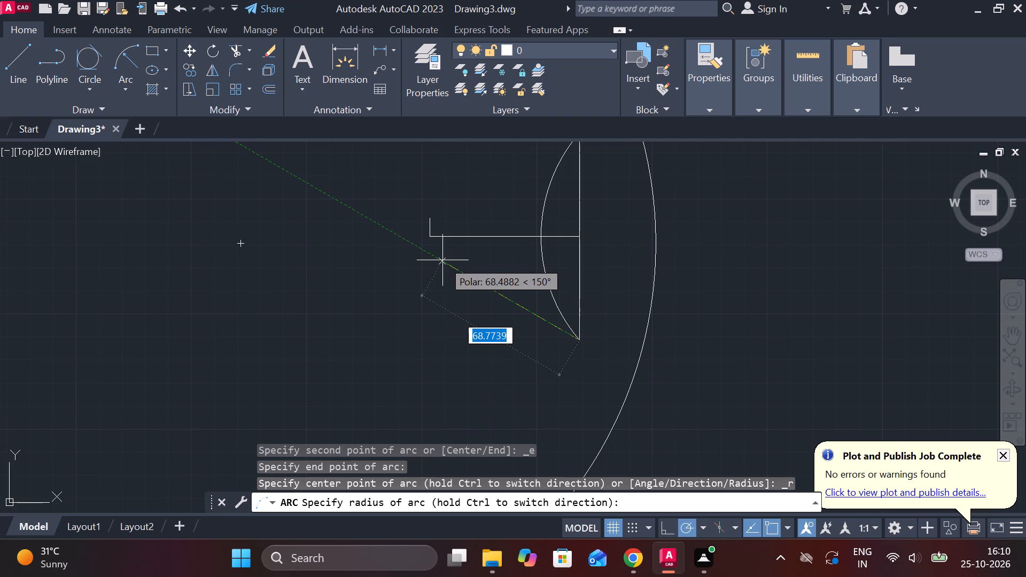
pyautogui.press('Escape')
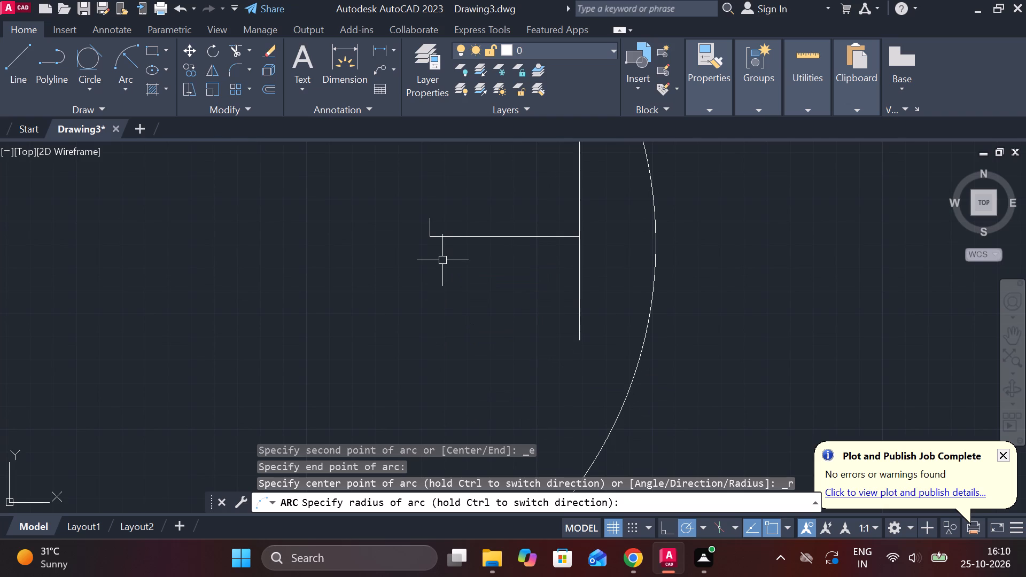
# Draw a start-end-radius arc of radius 180 from the long vertical line's lower end to its upper end, bulging toward the circle's edge.
pyautogui.click(130, 63)
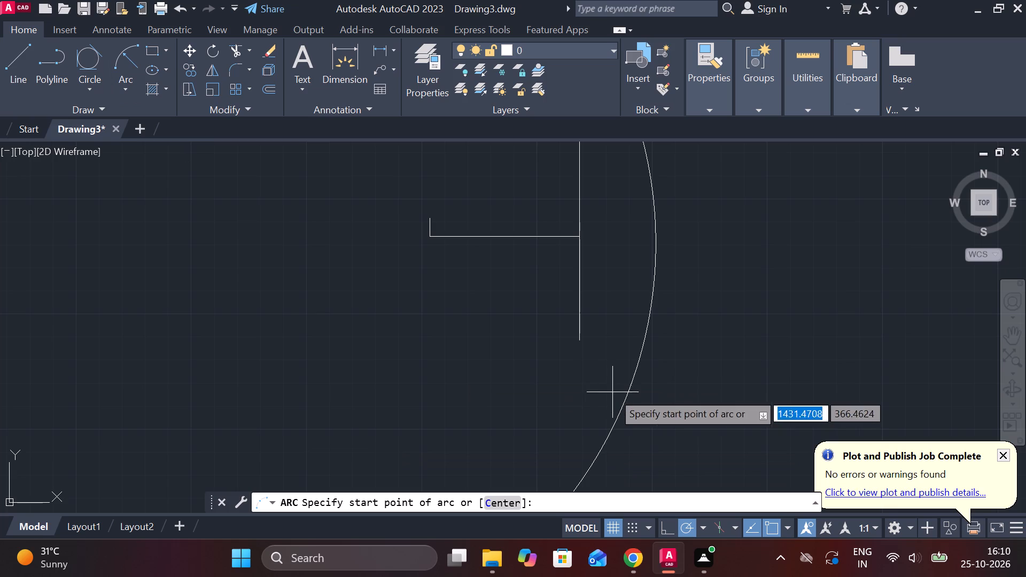
pyautogui.click(577, 341)
pyautogui.moveTo(583, 285); pyautogui.dragTo(570, 395, button='middle')
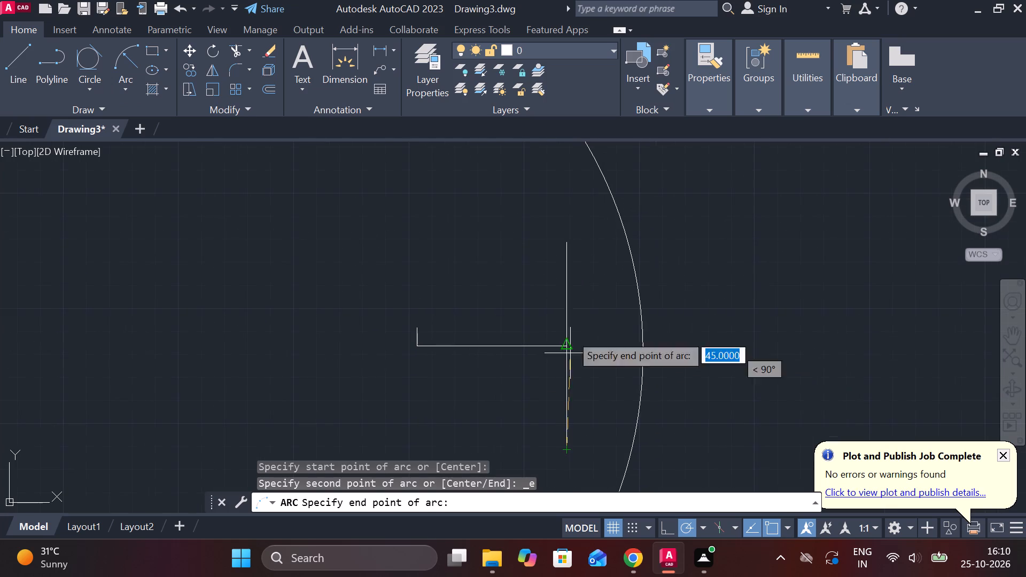
pyautogui.click(567, 246)
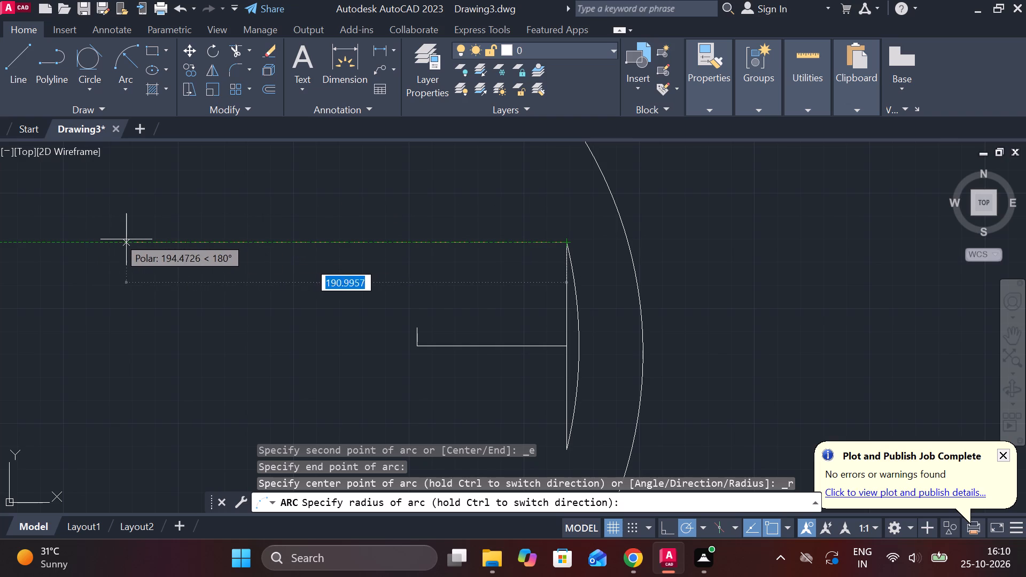
pyautogui.press('1')
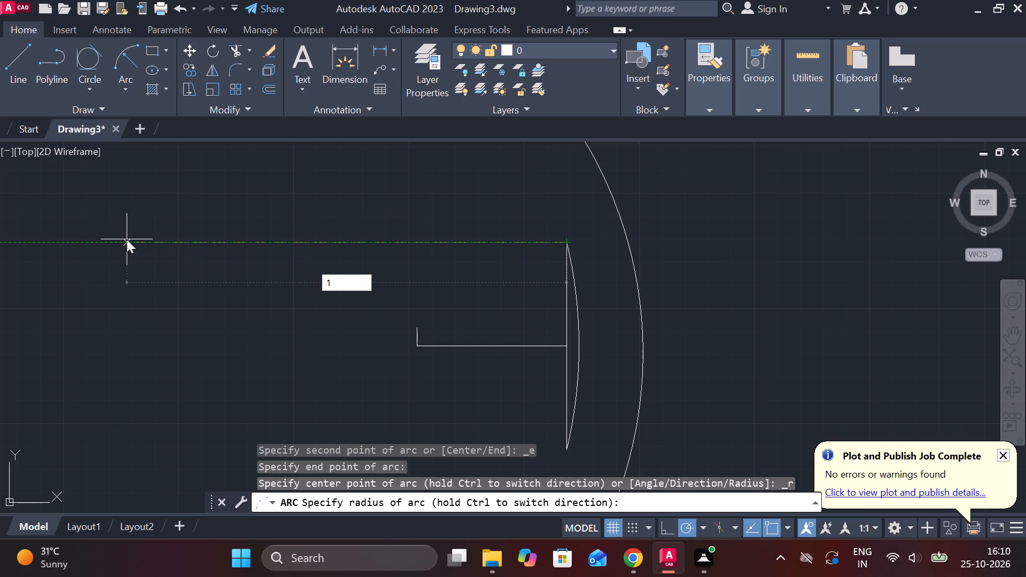
pyautogui.write('80')
pyautogui.press('Return')
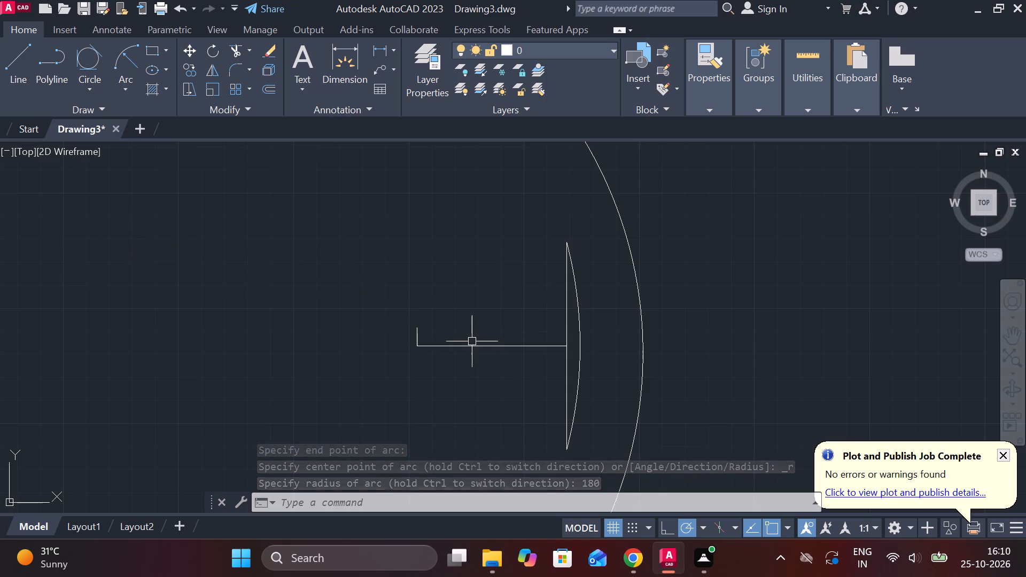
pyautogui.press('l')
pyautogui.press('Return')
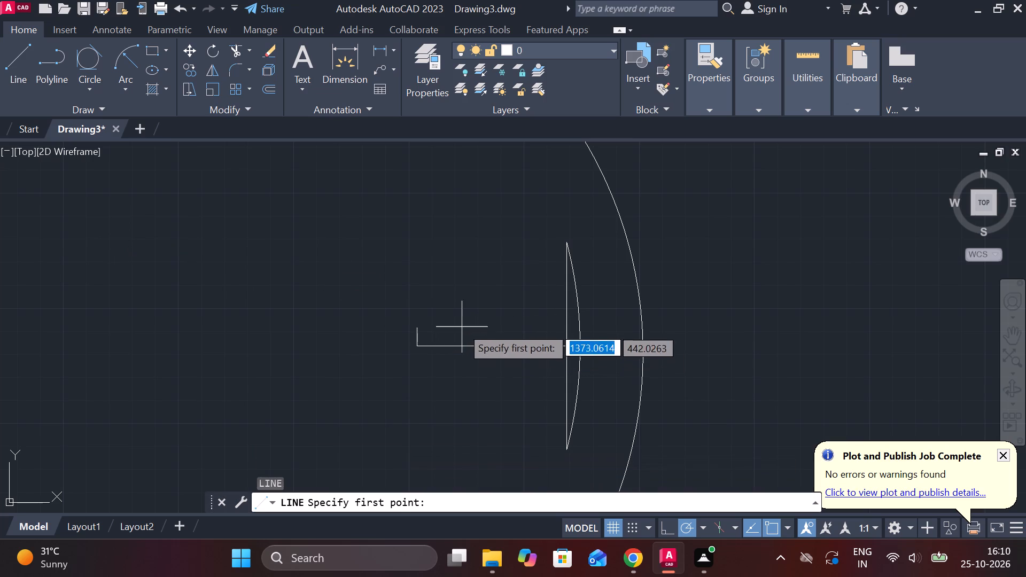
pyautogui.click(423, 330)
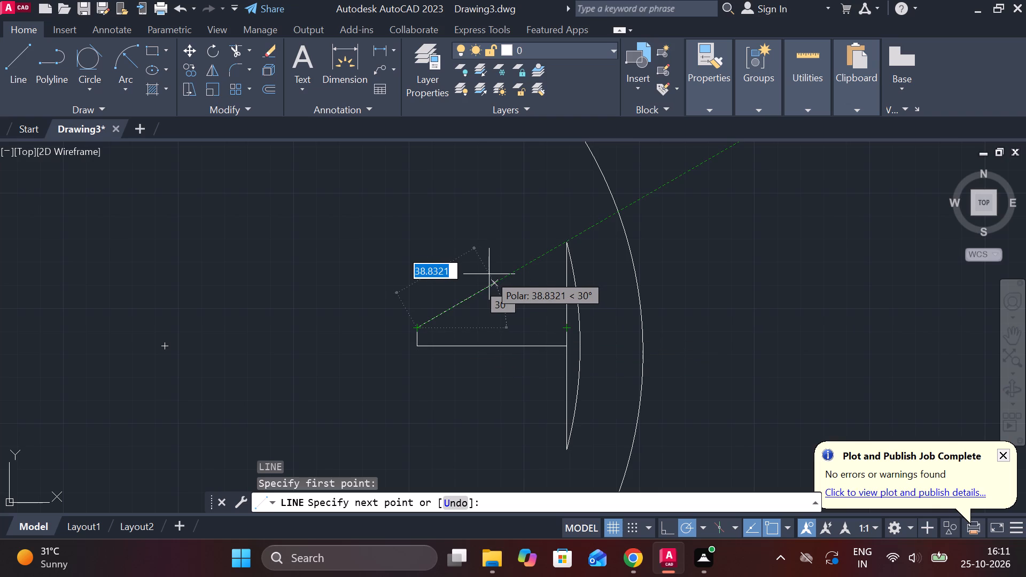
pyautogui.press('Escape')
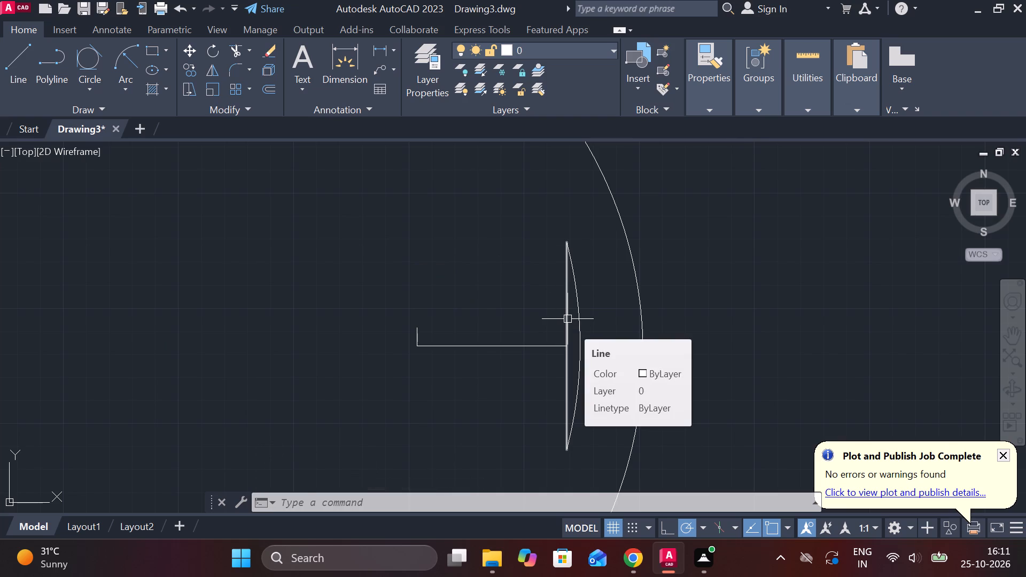
# Erase the three straight profile lines: the long vertical chord, the 65 long horizontal and the short 8 long vertical.
pyautogui.click(568, 319)
pyautogui.press('e')
pyautogui.press('Return')
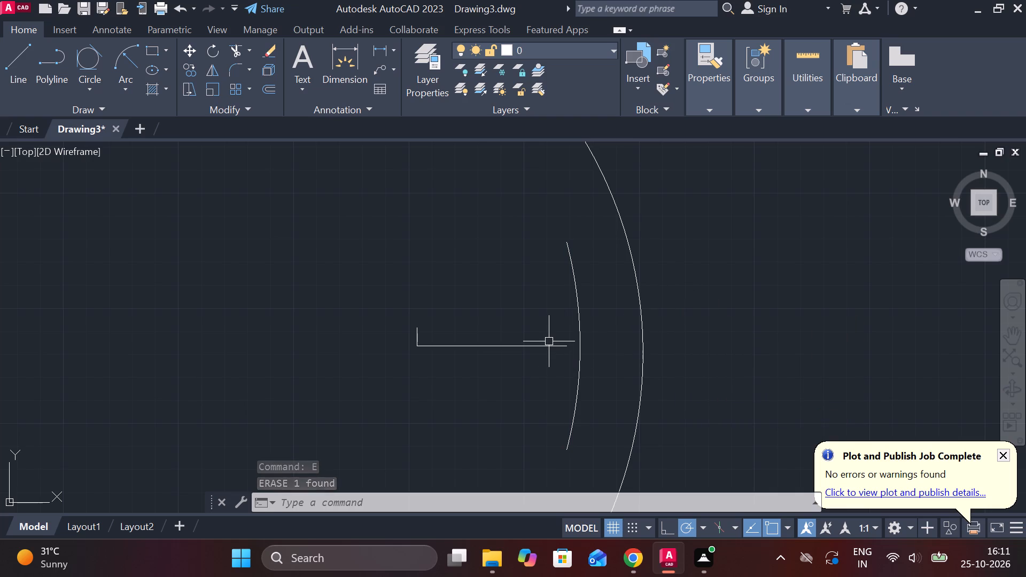
pyautogui.click(525, 347)
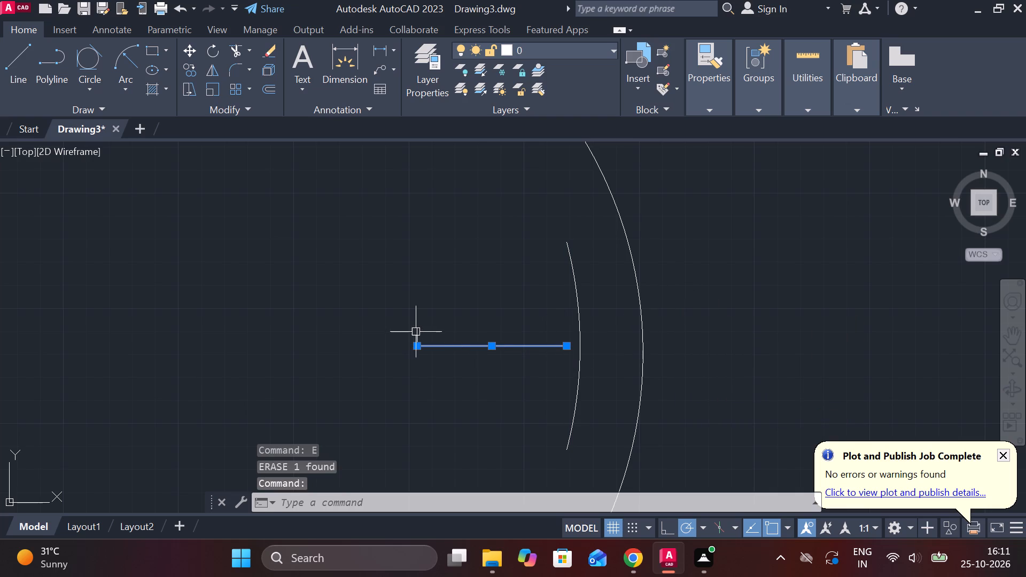
pyautogui.click(417, 332)
pyautogui.press('e')
pyautogui.press('Return')
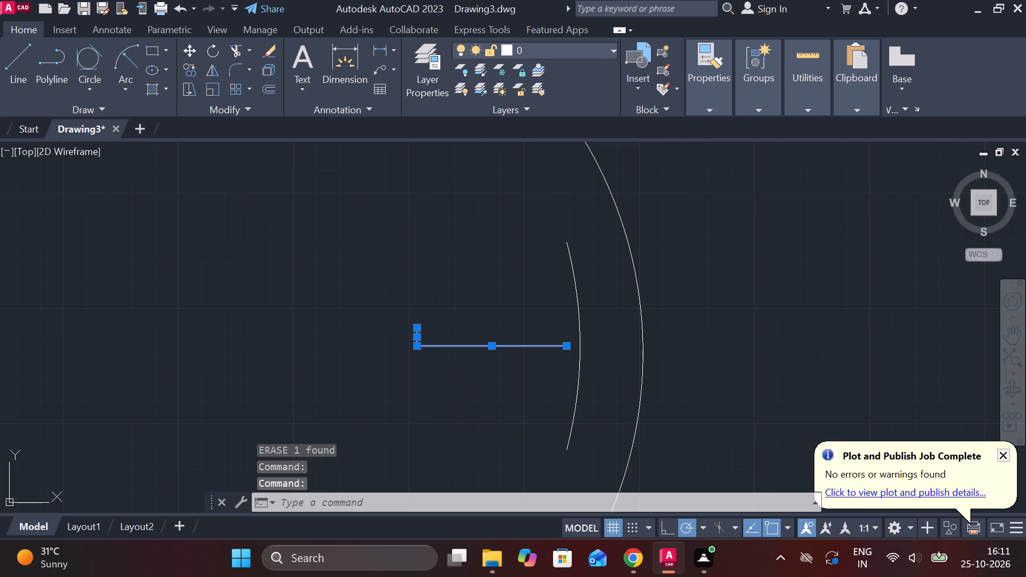
# Draw a horizontal line 65 long from the R180 arc's midpoint toward the inside of the circle.
pyautogui.press('l')
pyautogui.press('Return')
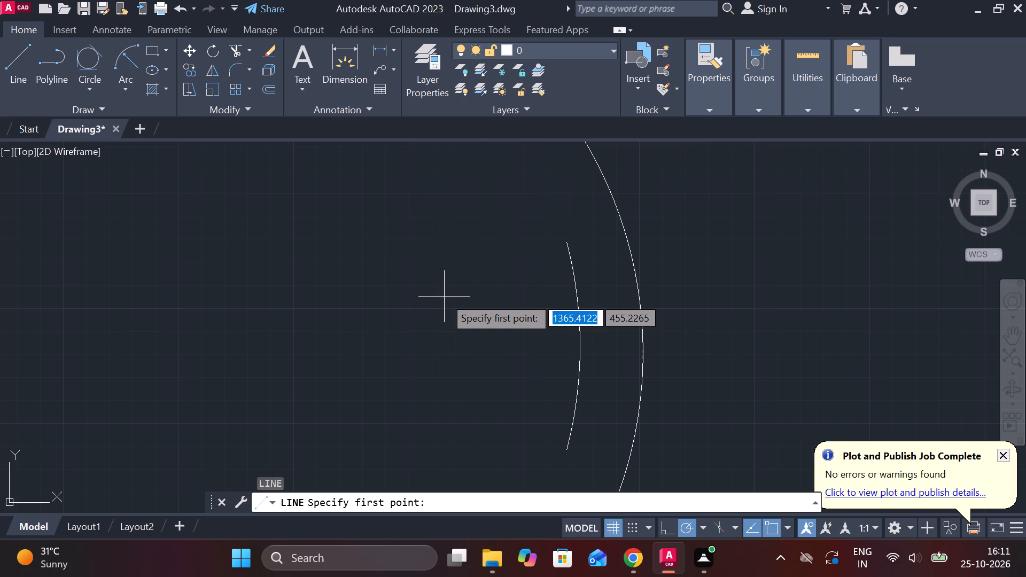
pyautogui.click(580, 348)
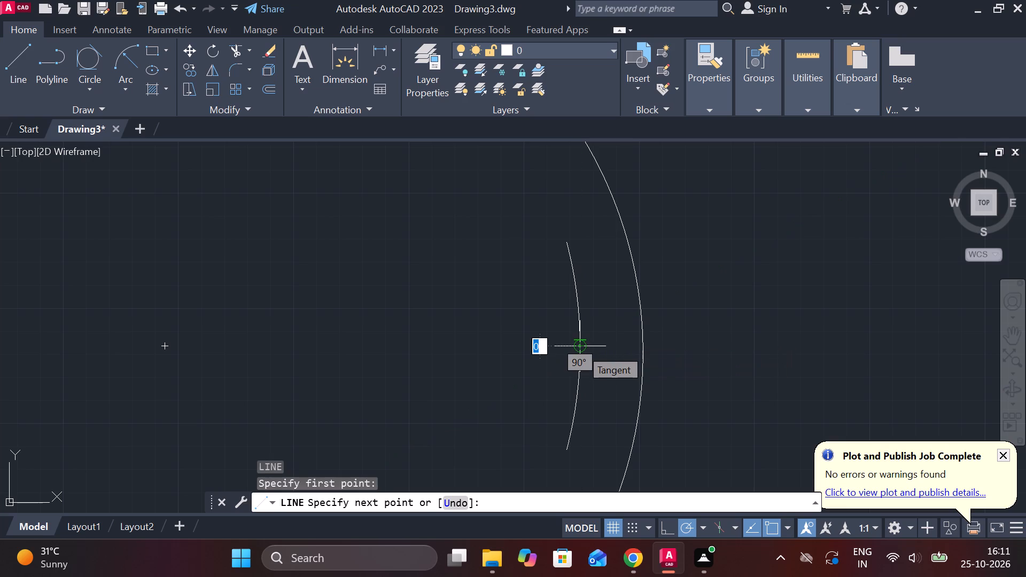
pyautogui.press('1')
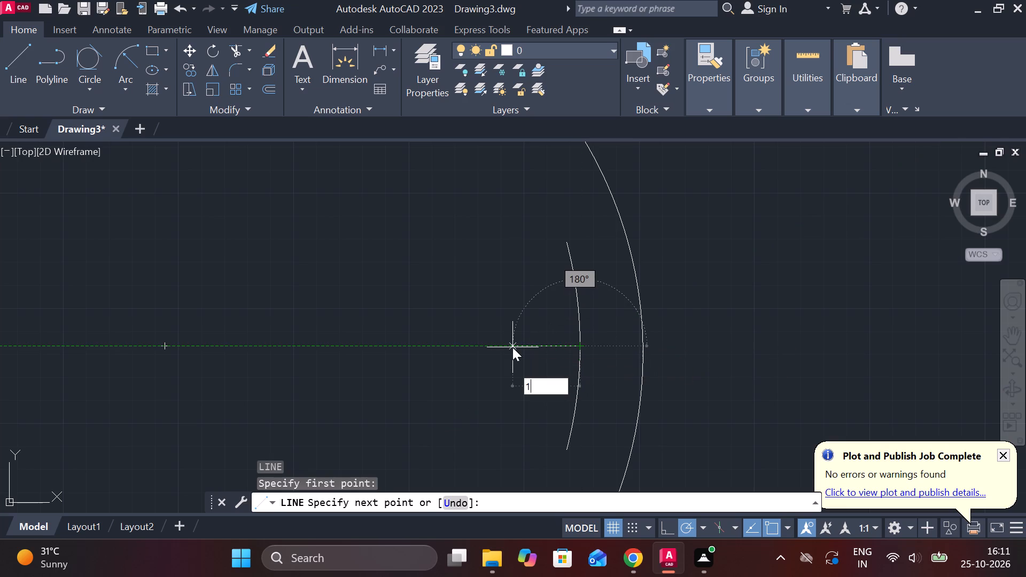
pyautogui.press('3')
pyautogui.press('Return')
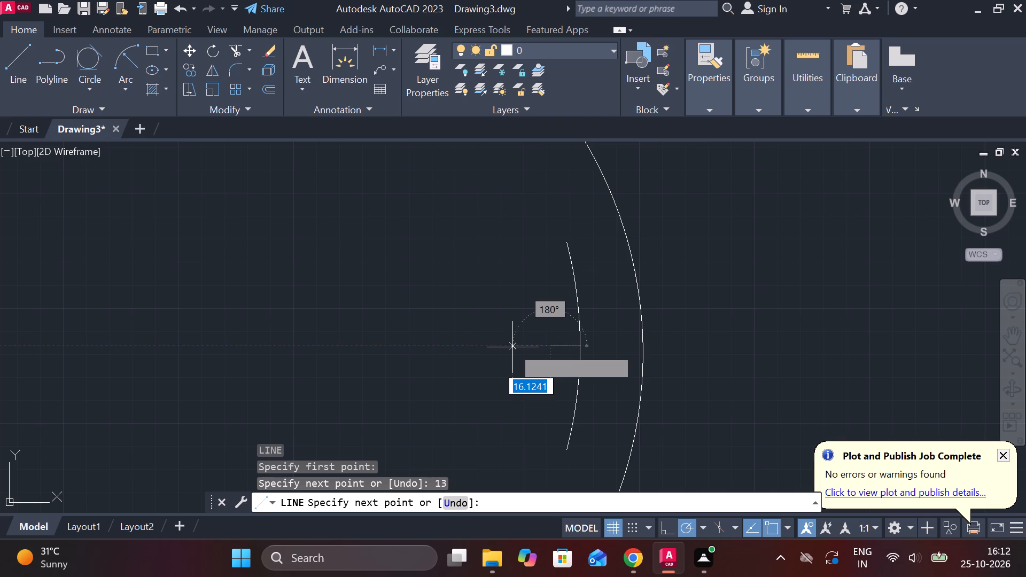
pyautogui.hotkey('ctrl', 'z')
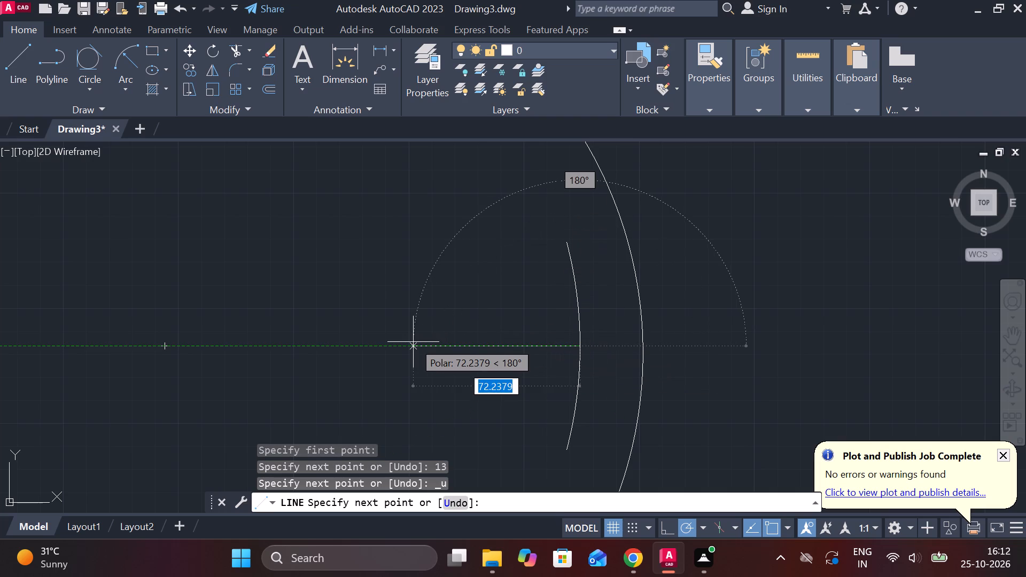
pyautogui.write('65')
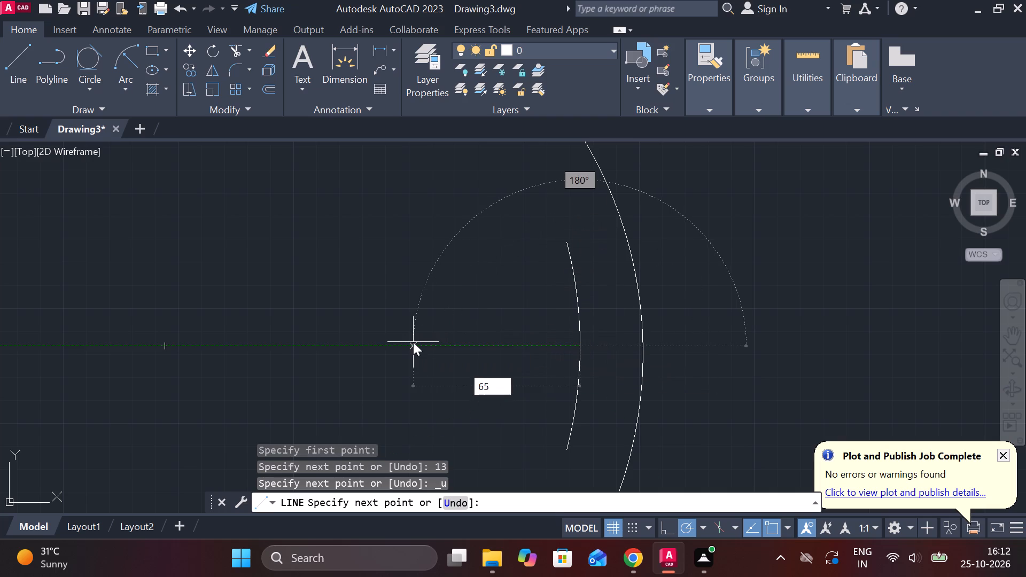
pyautogui.press('Return')
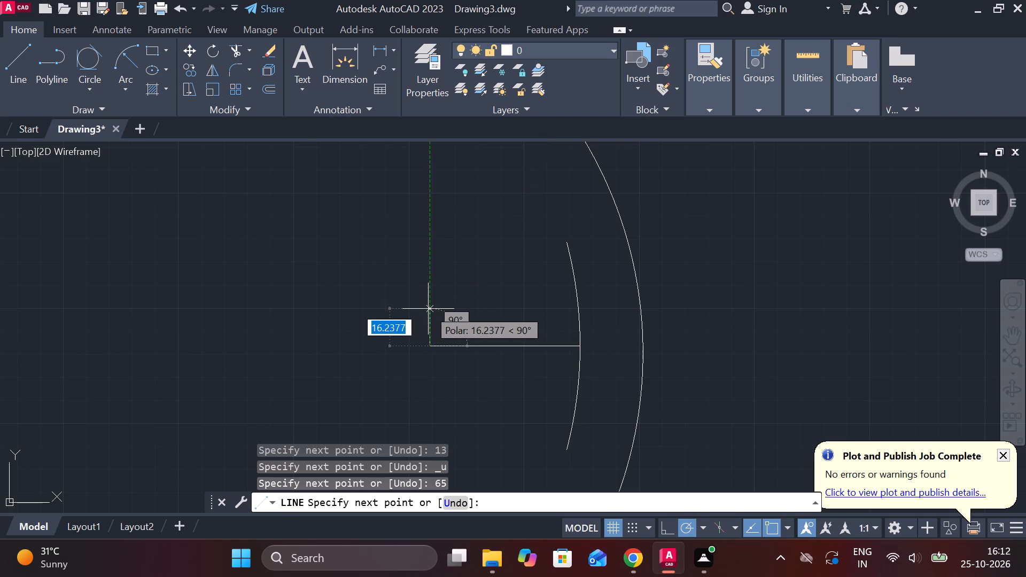
# Continue the line 4 vertically upward from the free end and horizontally back past the R180 arc.
pyautogui.press('4')
pyautogui.press('Return')
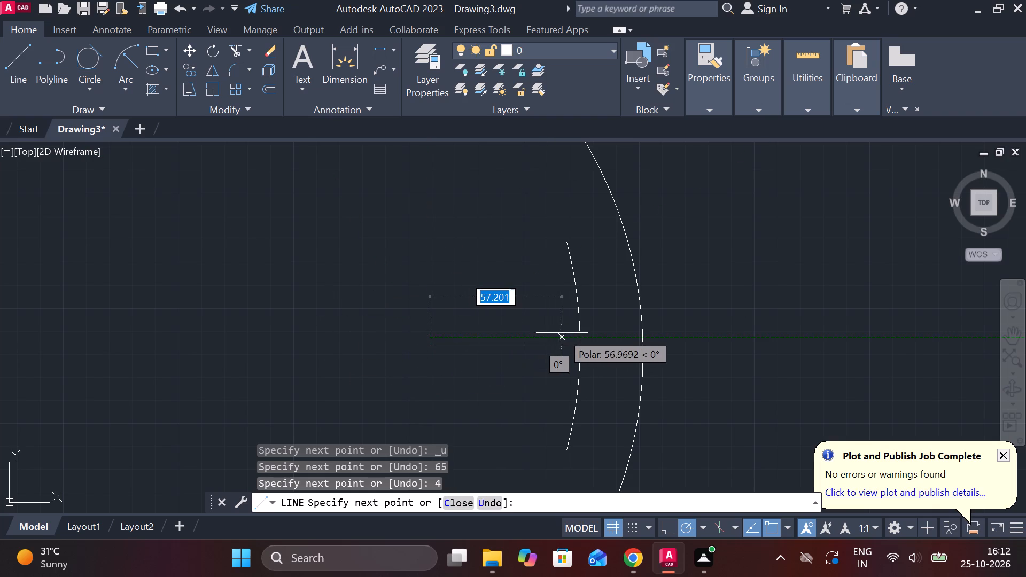
pyautogui.scroll(1, 562, 333)
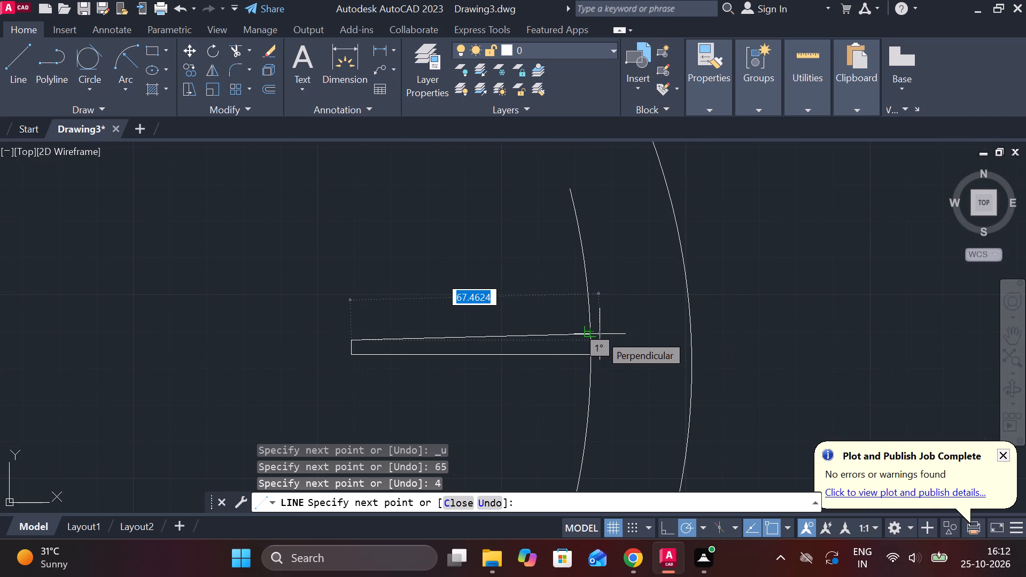
pyautogui.scroll(2, 595, 340)
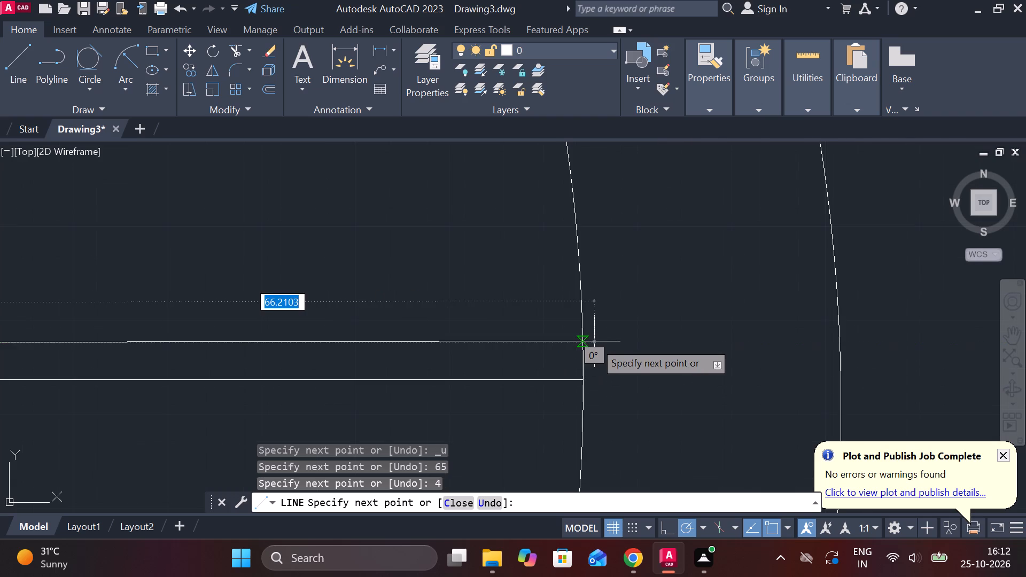
pyautogui.click(594, 341)
pyautogui.scroll(-2, 627, 315)
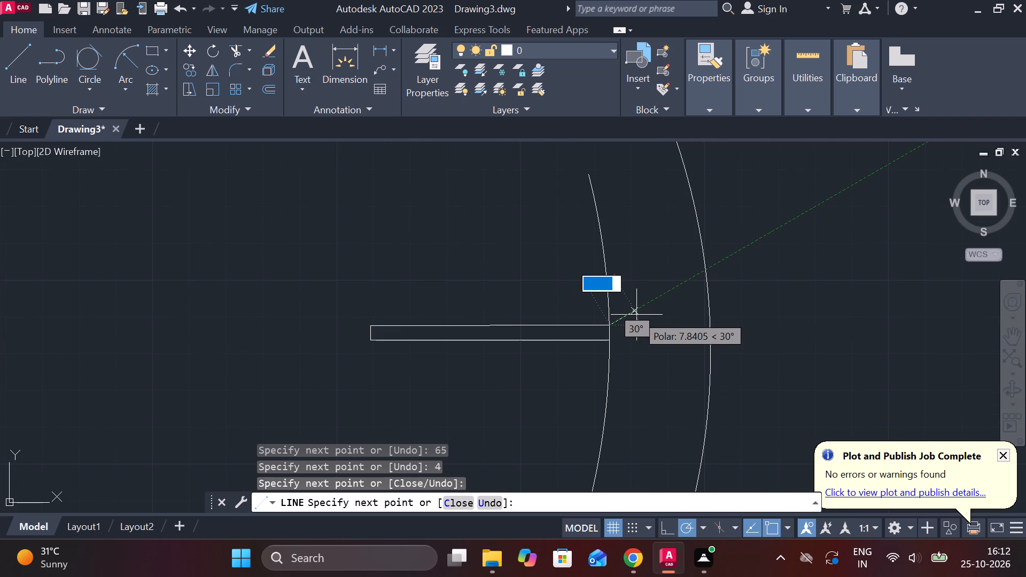
pyautogui.hotkey('ctrl', 'z')
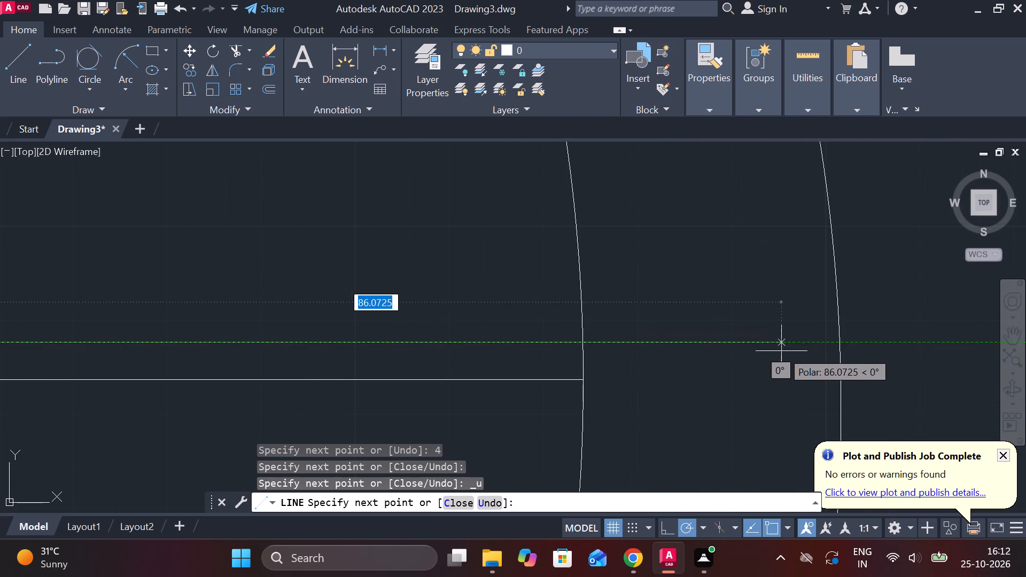
pyautogui.click(711, 337)
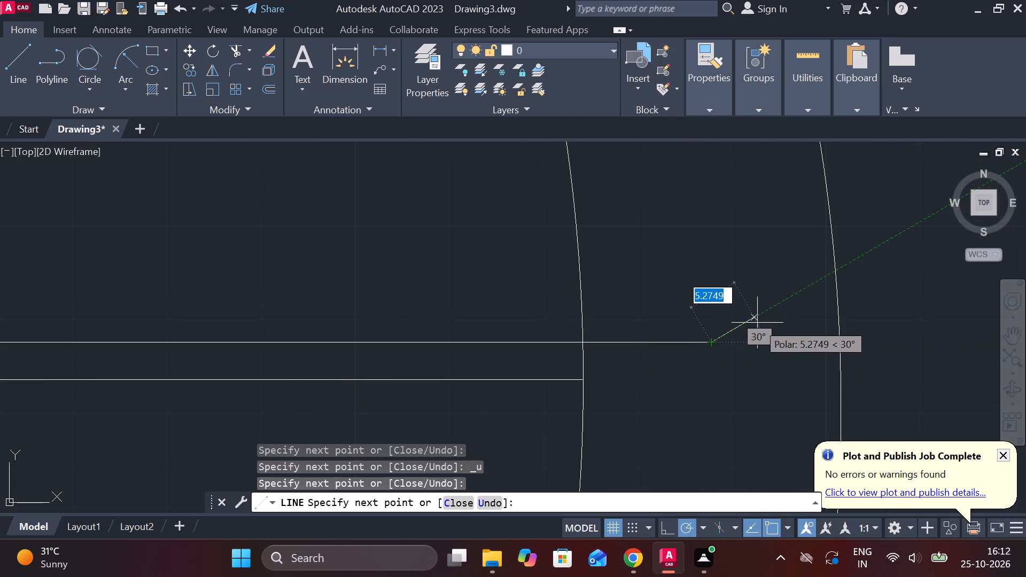
pyautogui.press('Escape')
# Trim the upper horizontal line's overhang beyond the R180 arc.
pyautogui.write('TR')
pyautogui.press('space')
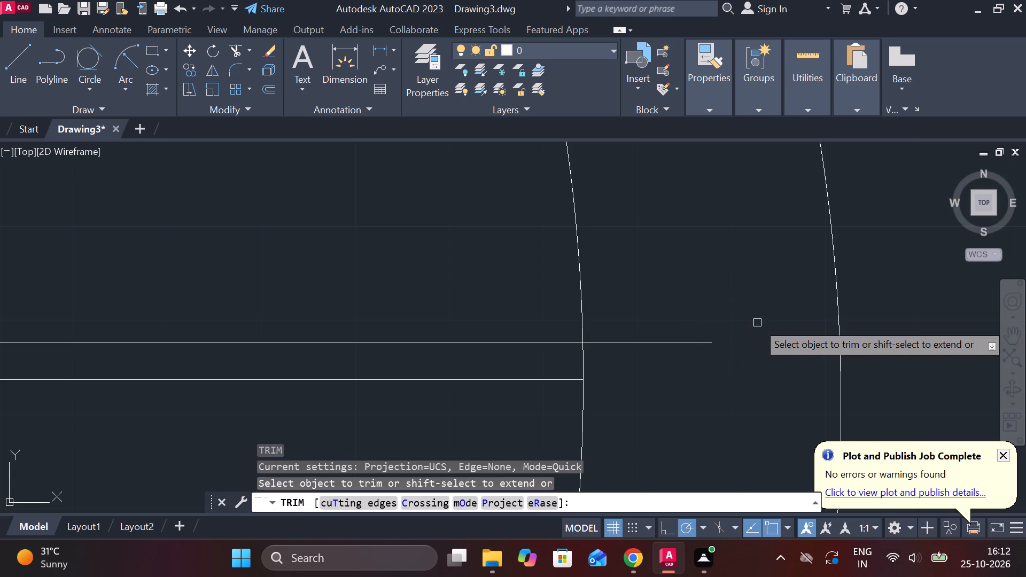
pyautogui.moveTo(634, 329); pyautogui.dragTo(634, 384)
pyautogui.scroll(-3, 633, 393)
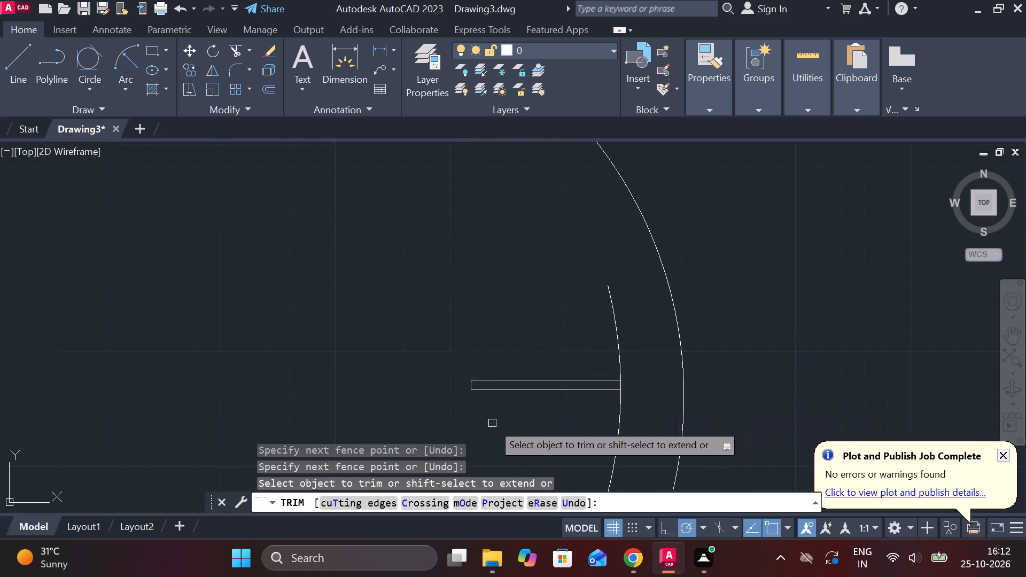
pyautogui.scroll(2, 378, 367)
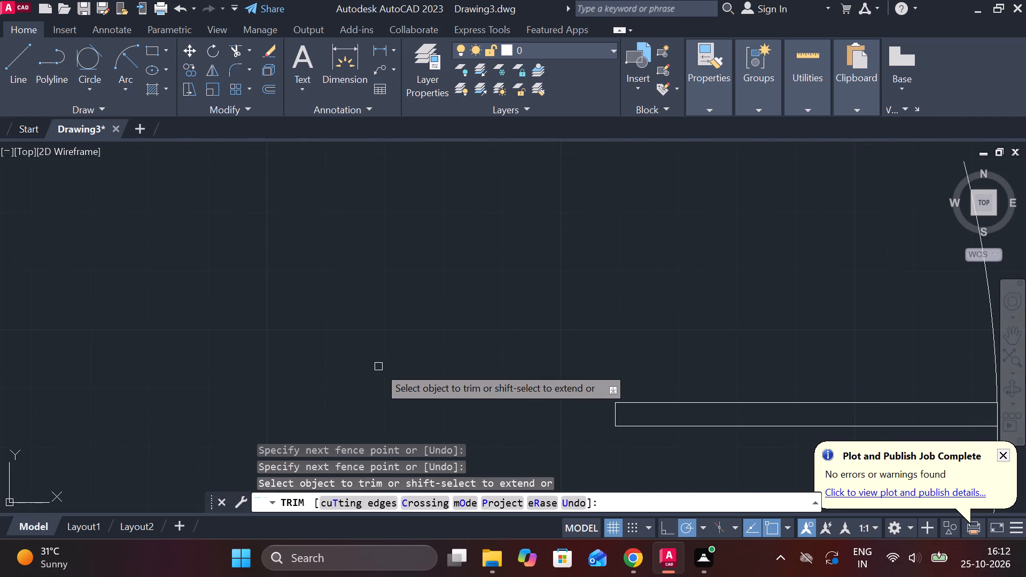
pyautogui.press('Escape')
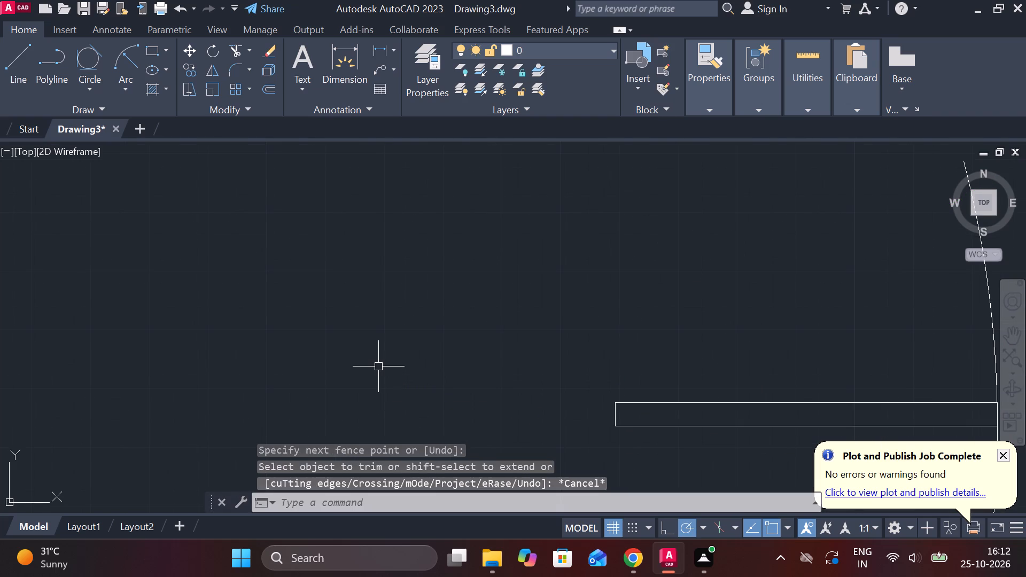
# Draw a line 4 downward from the centre line's free end and horizontally across past the R180 arc.
pyautogui.press('l')
pyautogui.press('Return')
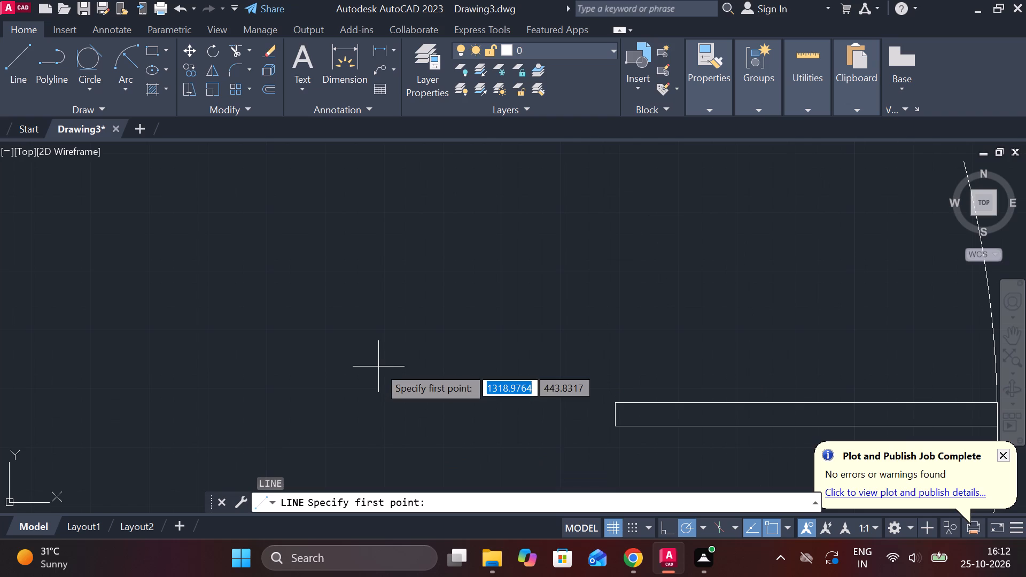
pyautogui.moveTo(654, 401); pyautogui.dragTo(409, 286, button='middle')
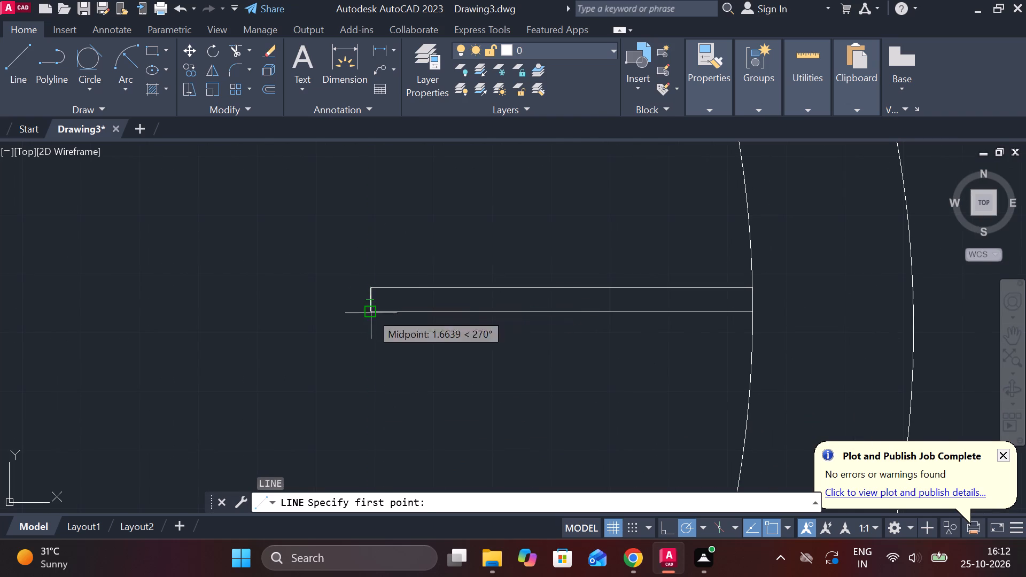
pyautogui.click(371, 315)
pyautogui.press('4')
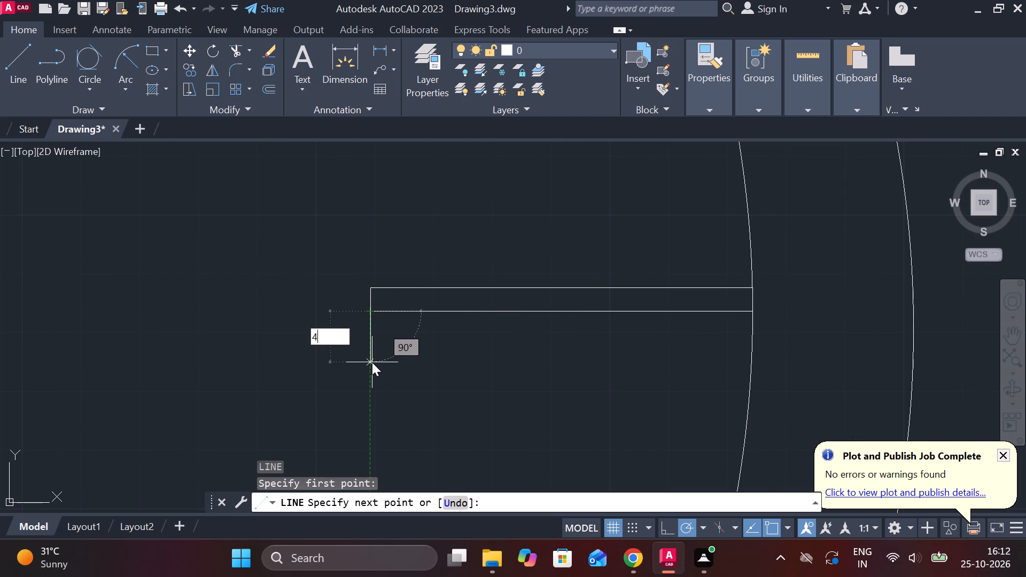
pyautogui.press('Return')
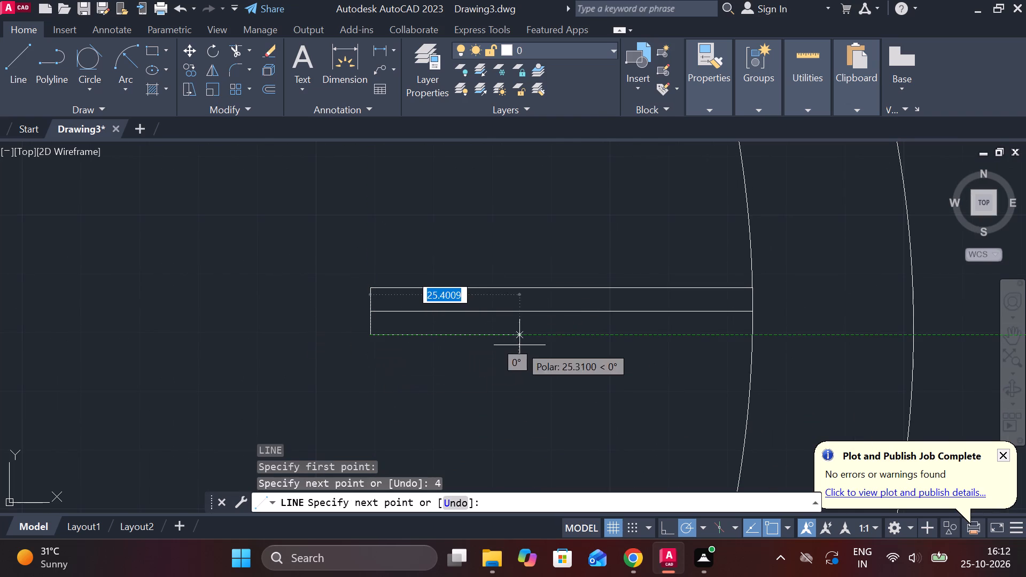
pyautogui.click(795, 338)
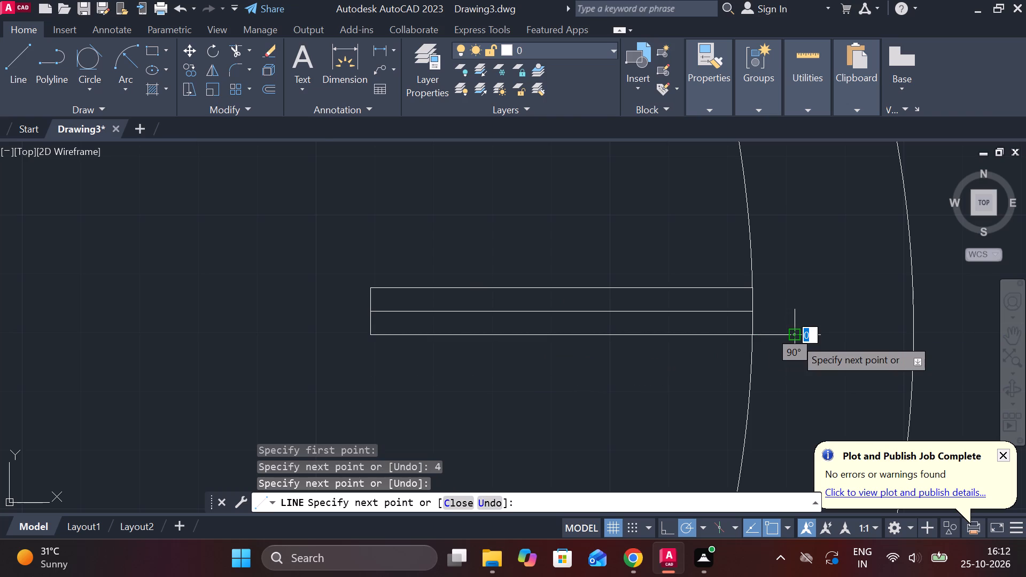
pyautogui.press('Escape')
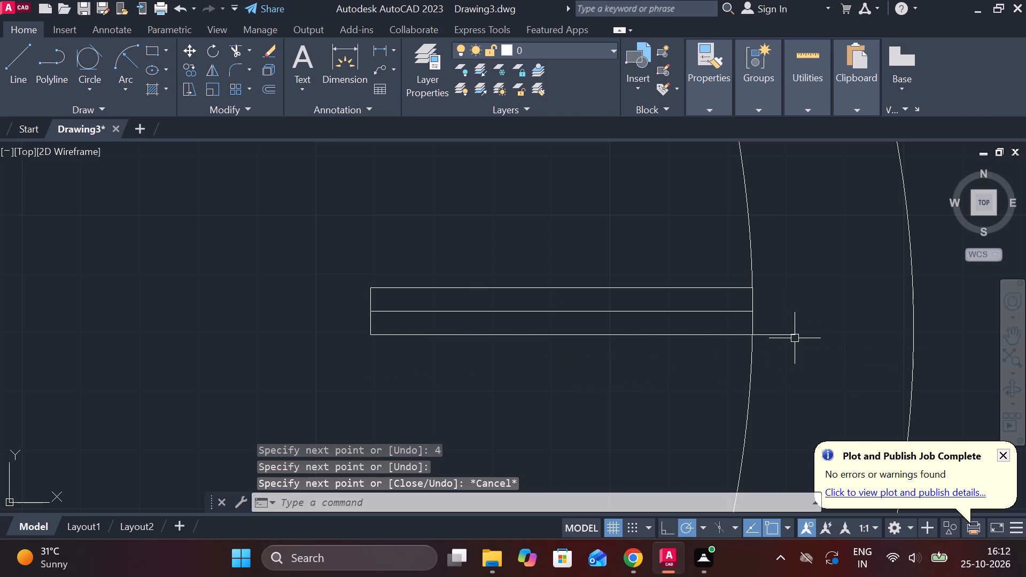
# Trim the lower horizontal line's overhang beyond the R180 arc.
pyautogui.write('TR')
pyautogui.press('Return')
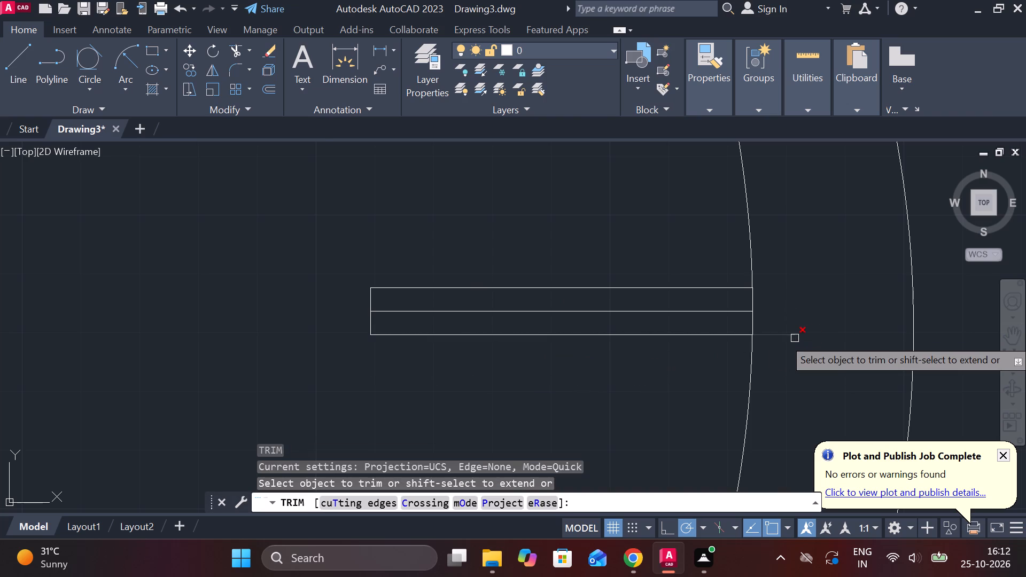
pyautogui.click(795, 338)
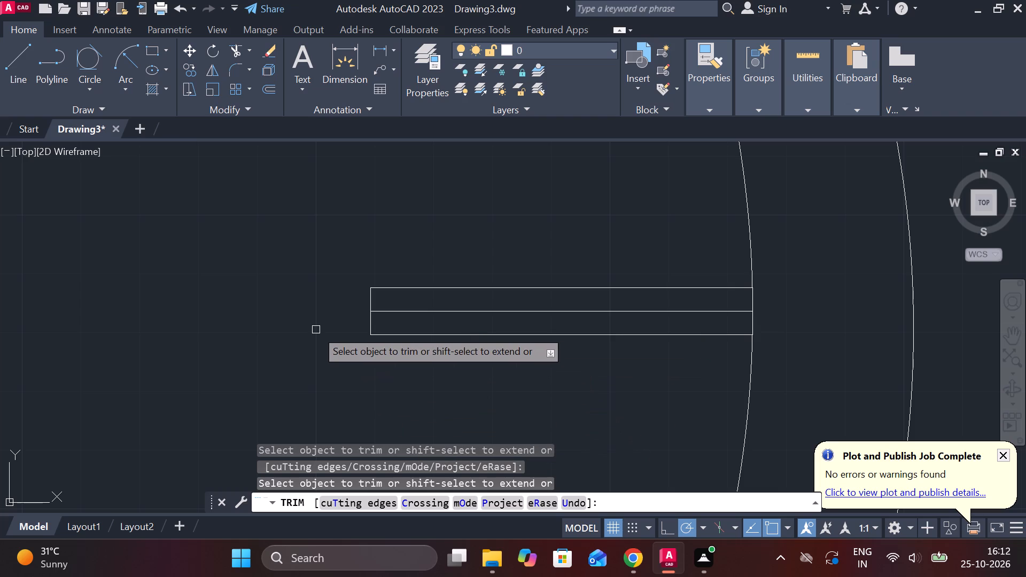
pyautogui.scroll(-3, 350, 351)
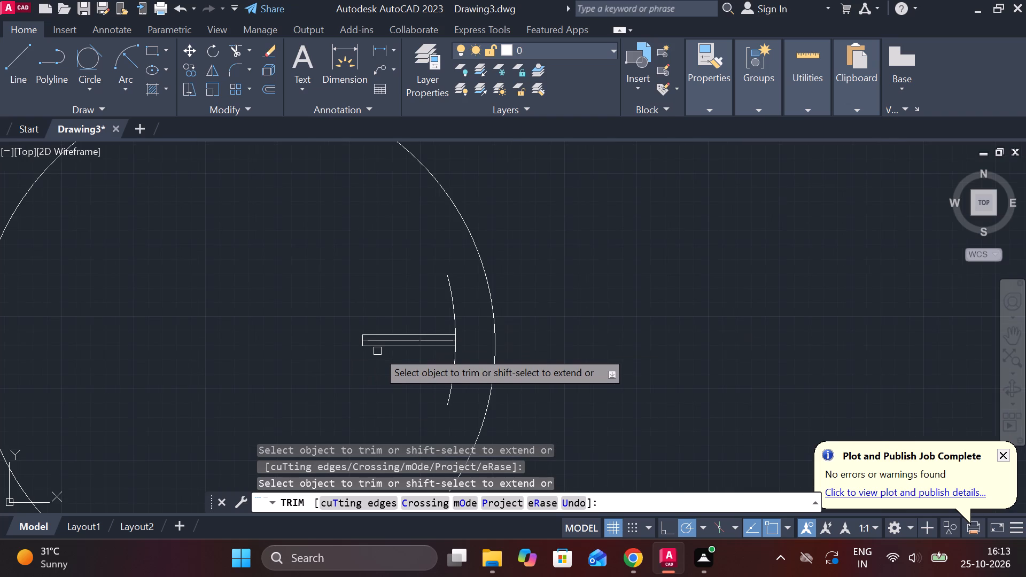
pyautogui.scroll(1, 395, 291)
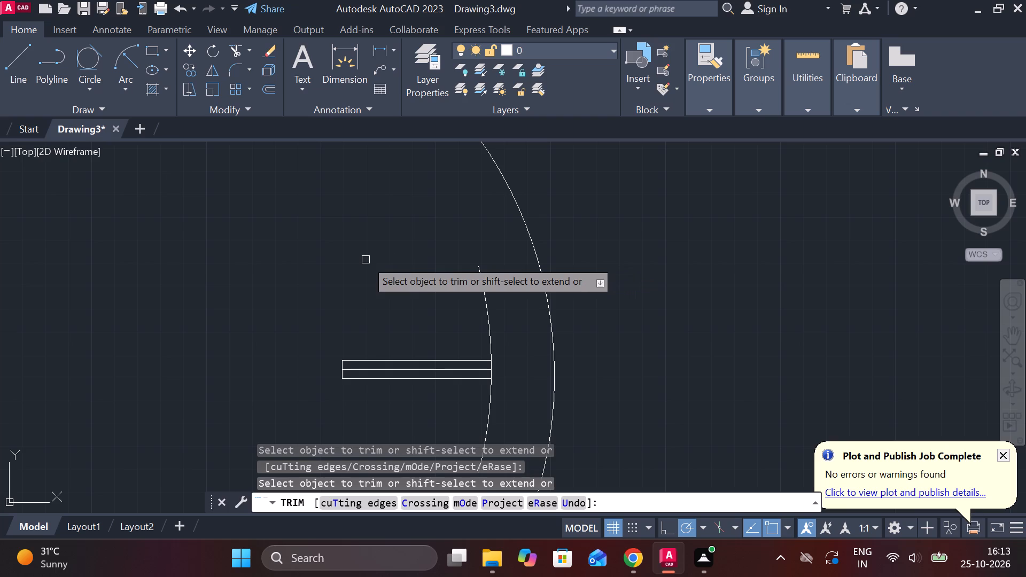
pyautogui.press('Escape')
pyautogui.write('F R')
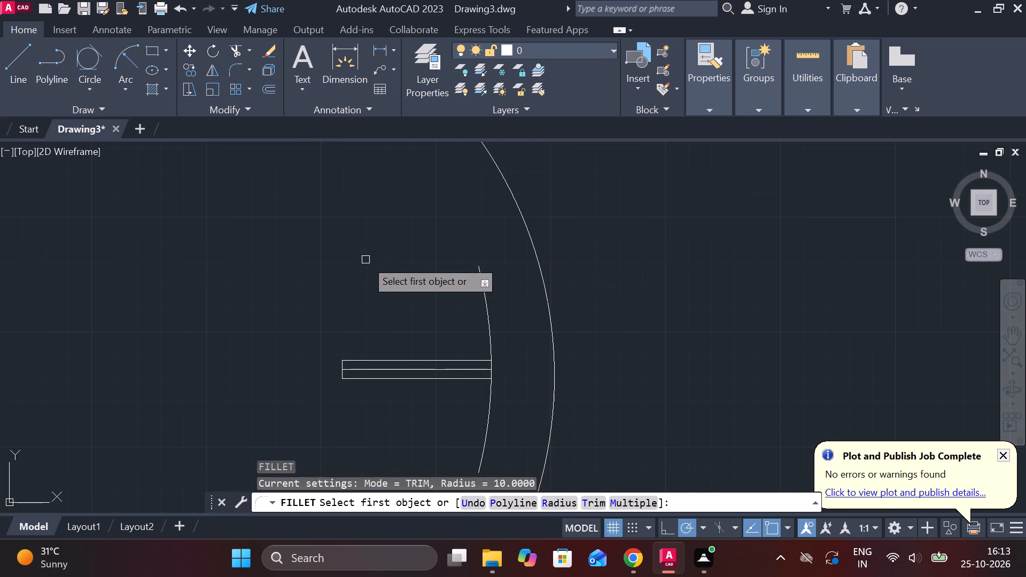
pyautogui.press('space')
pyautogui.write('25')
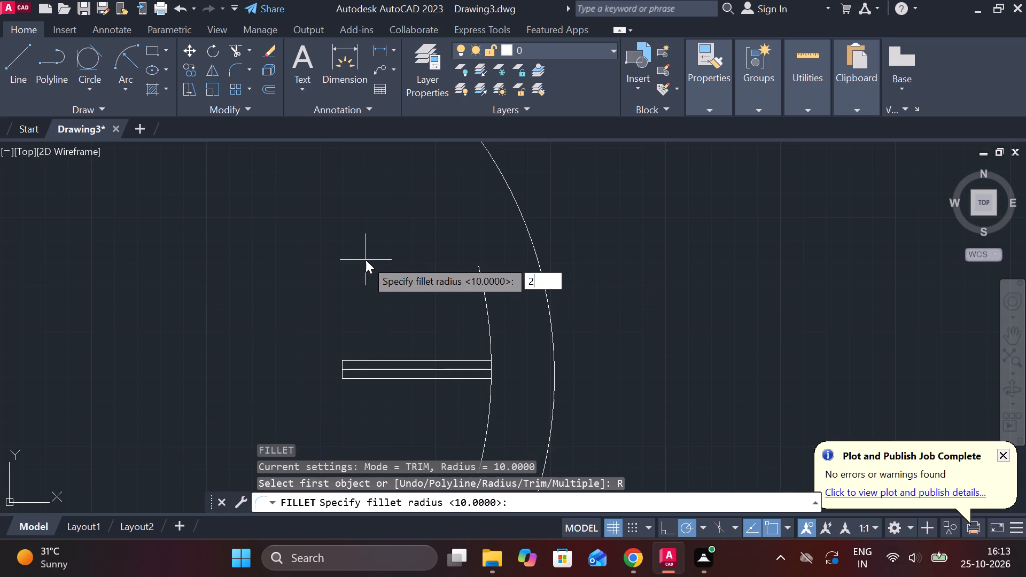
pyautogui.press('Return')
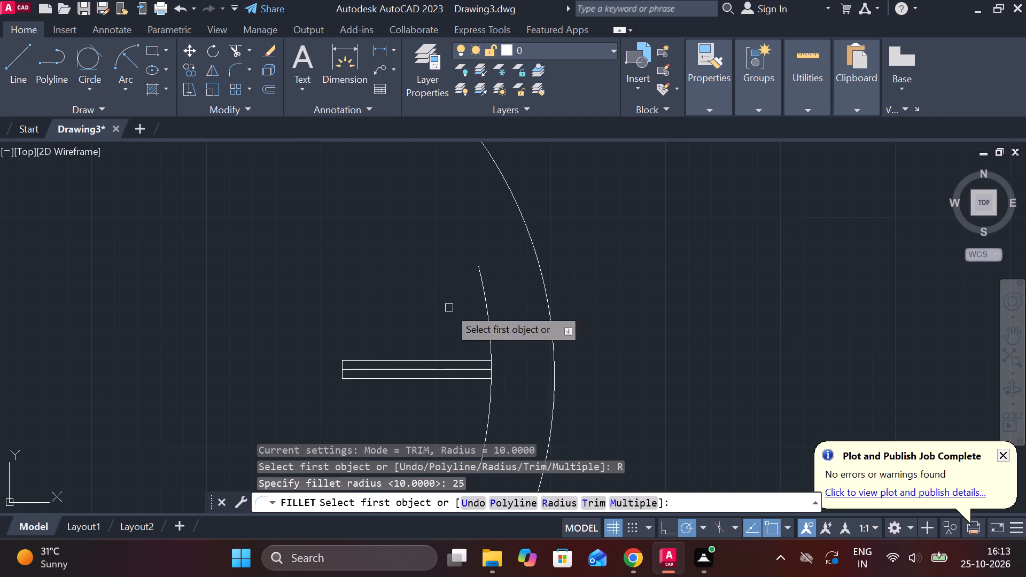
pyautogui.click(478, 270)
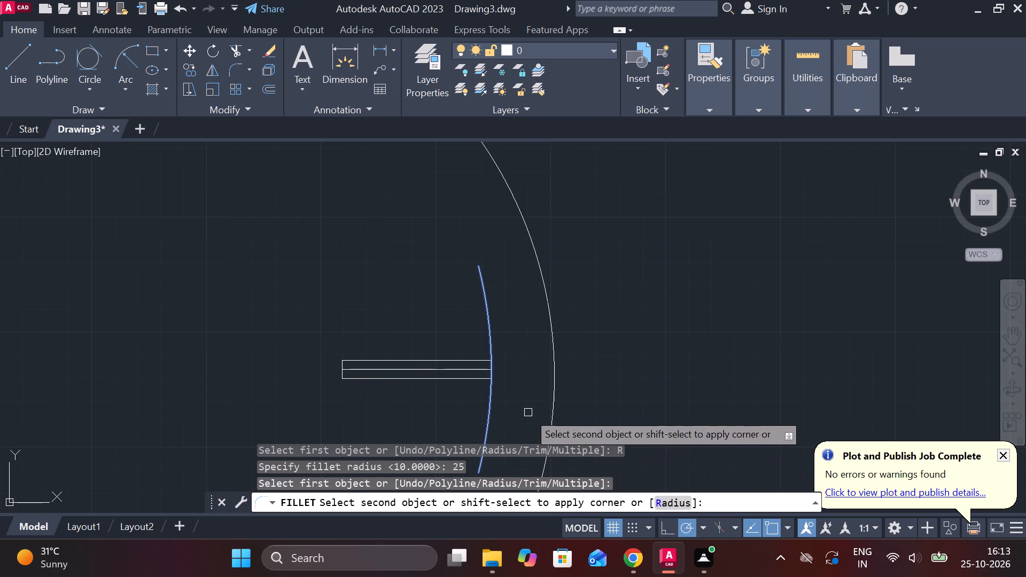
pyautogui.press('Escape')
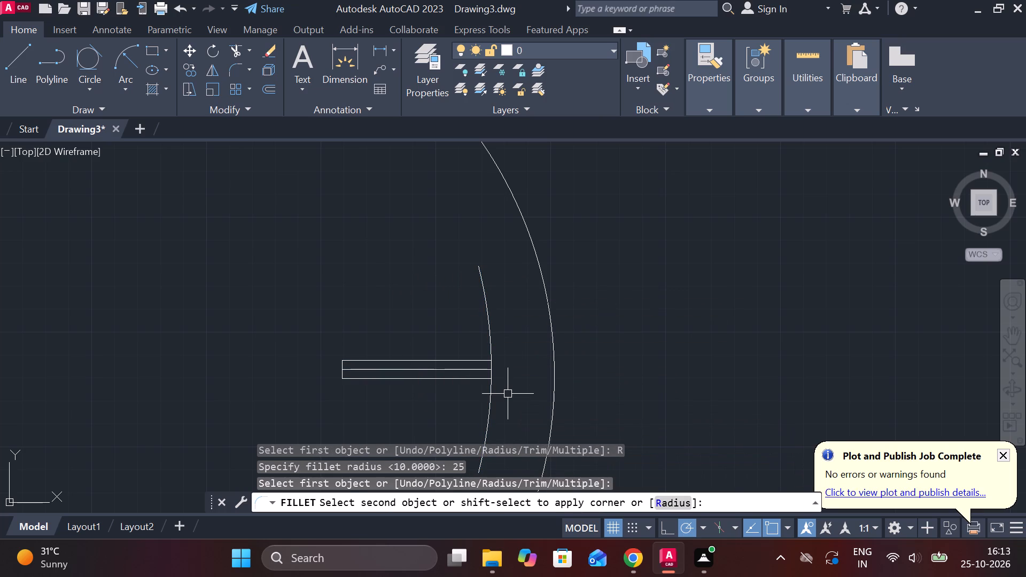
# Draw a line 13 long from the R180 arc's midpoint inward along the web's centre line.
pyautogui.press('l')
pyautogui.press('Return')
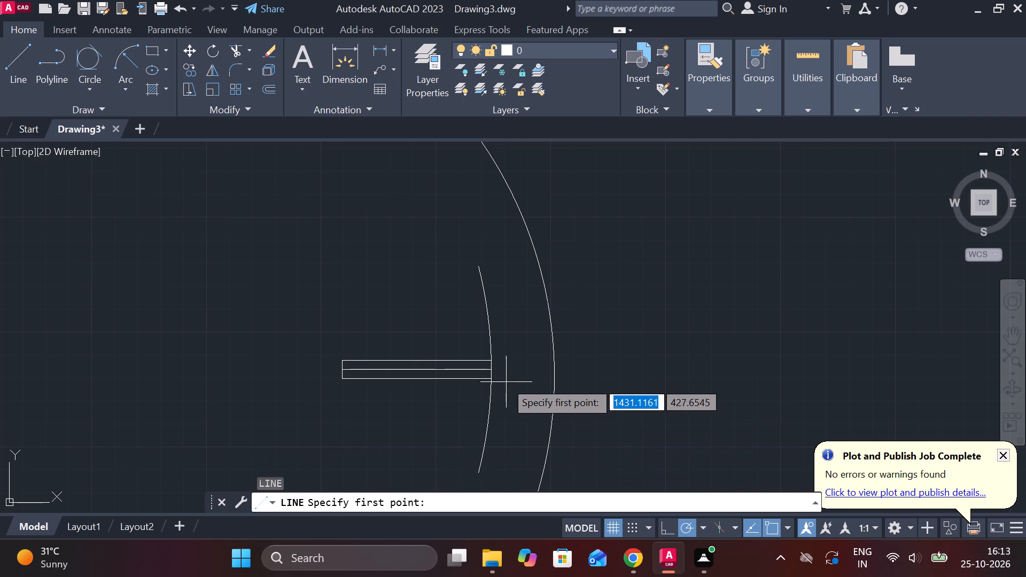
pyautogui.click(493, 367)
pyautogui.write('13')
pyautogui.press('Return')
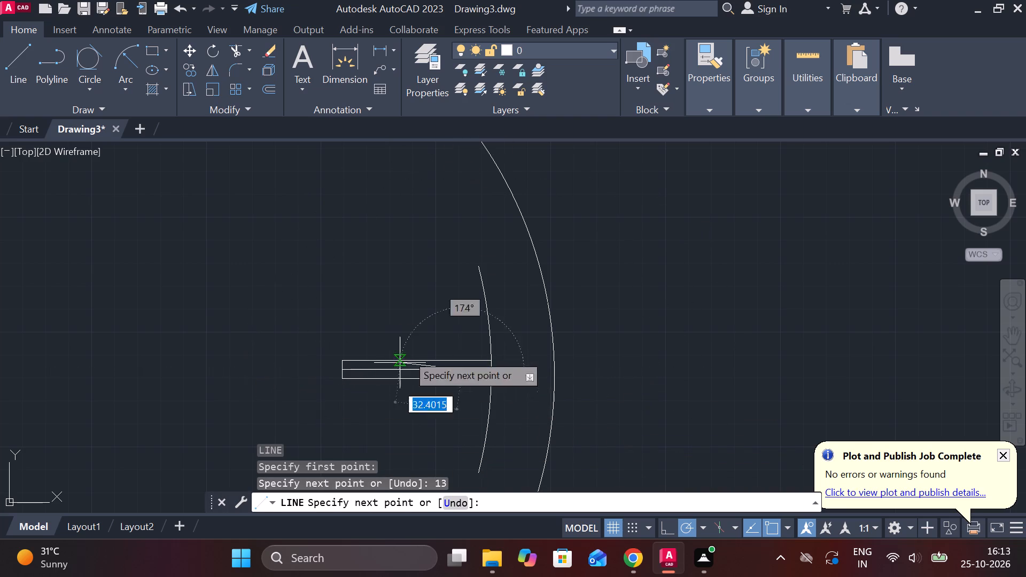
pyautogui.moveTo(456, 439); pyautogui.dragTo(449, 370, button='middle')
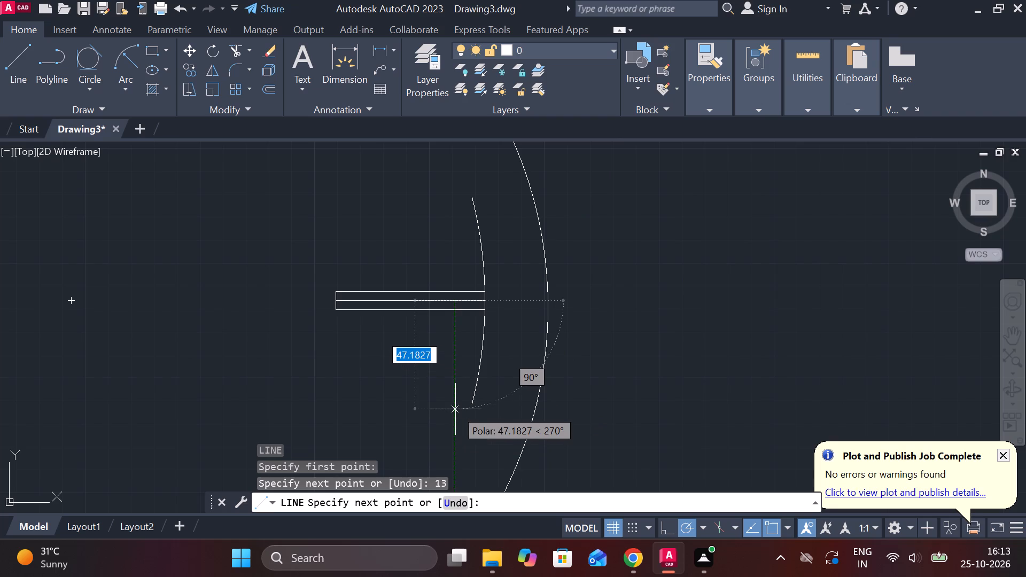
pyautogui.press('Escape')
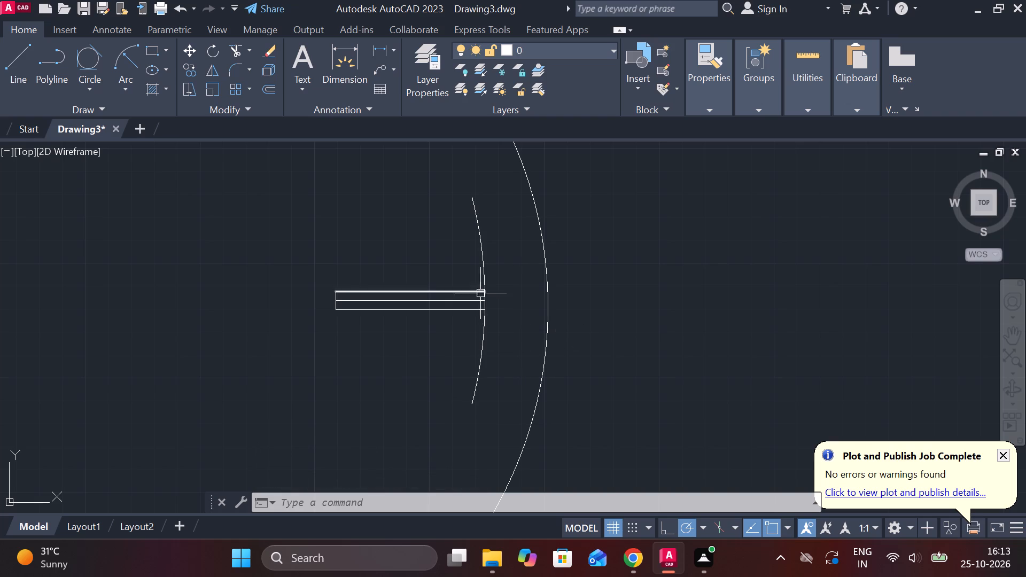
# Draw a short horizontal line from the R180 arc's midpoint outward, ending before the larger outer arc.
pyautogui.press('l')
pyautogui.press('Return')
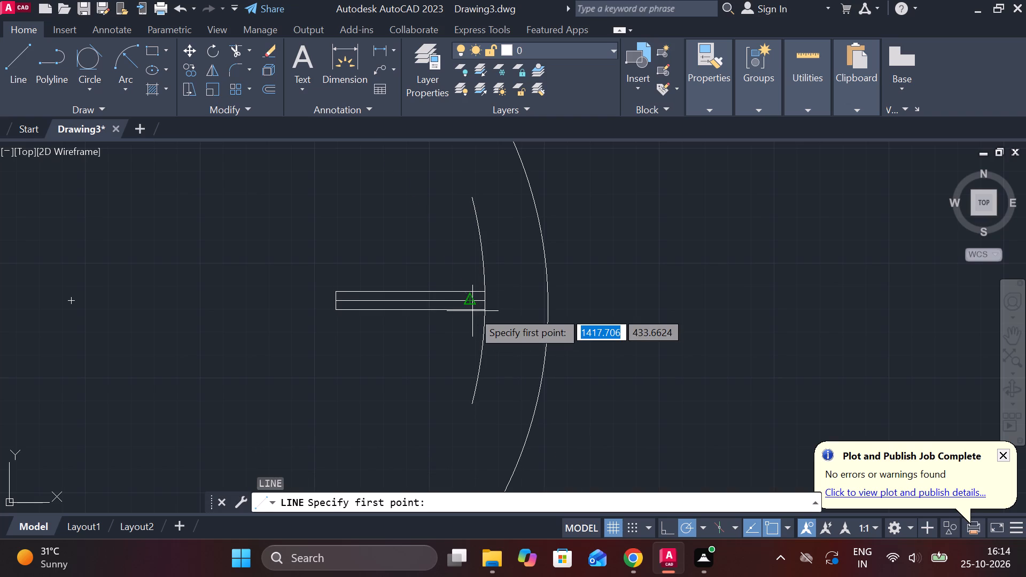
pyautogui.click(496, 303)
pyautogui.click(522, 303)
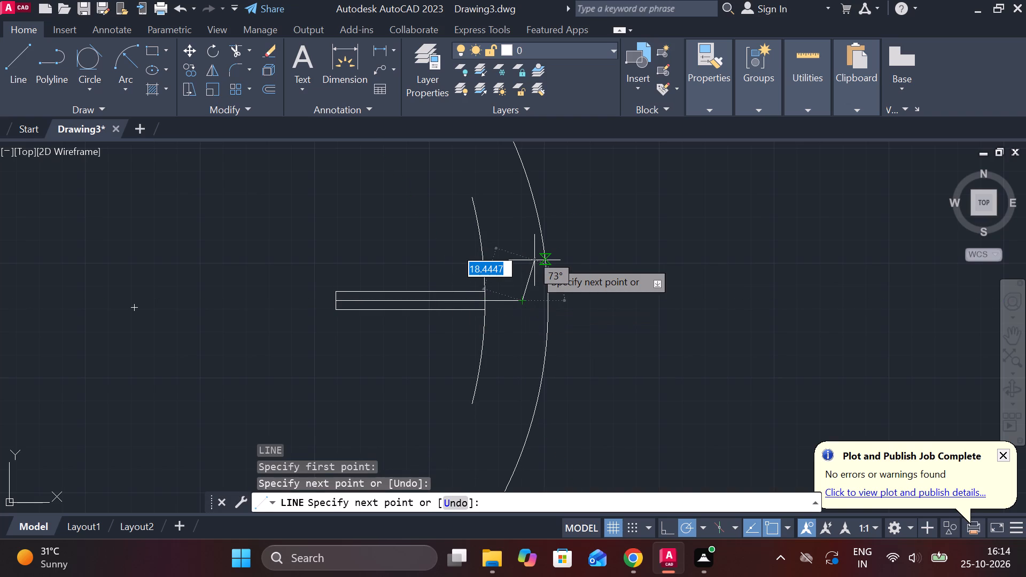
pyautogui.press('Escape')
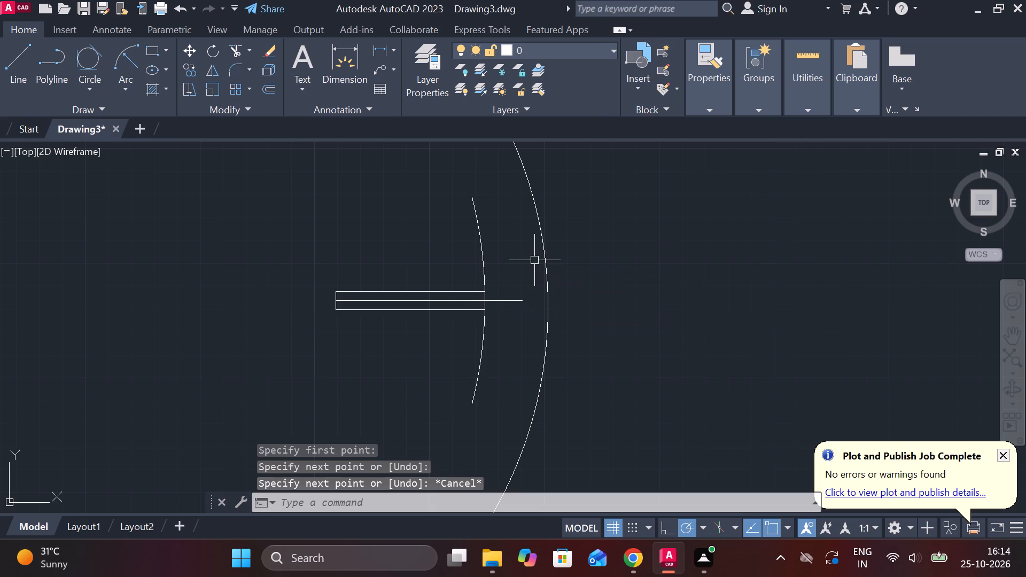
# Offset the short horizontal line by 45 both above and below the centre line.
pyautogui.click(515, 303)
pyautogui.press('o')
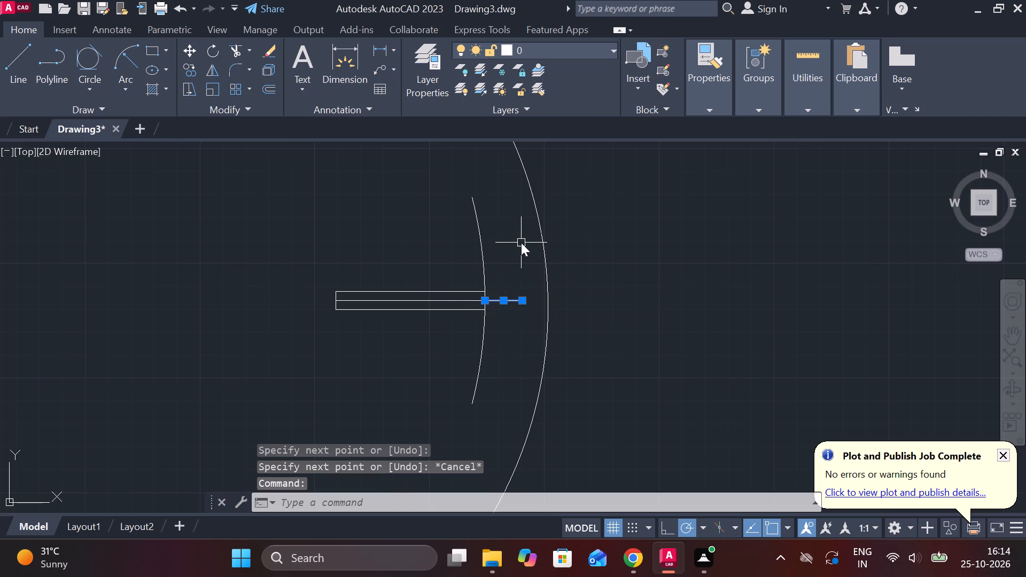
pyautogui.press('Return')
pyautogui.press('Return')
pyautogui.write('45')
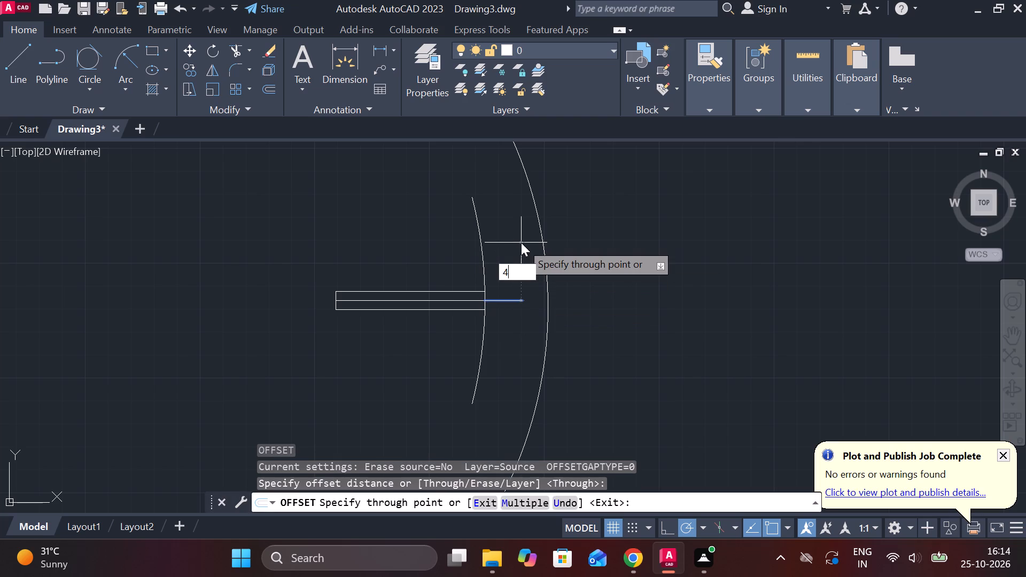
pyautogui.press('Return')
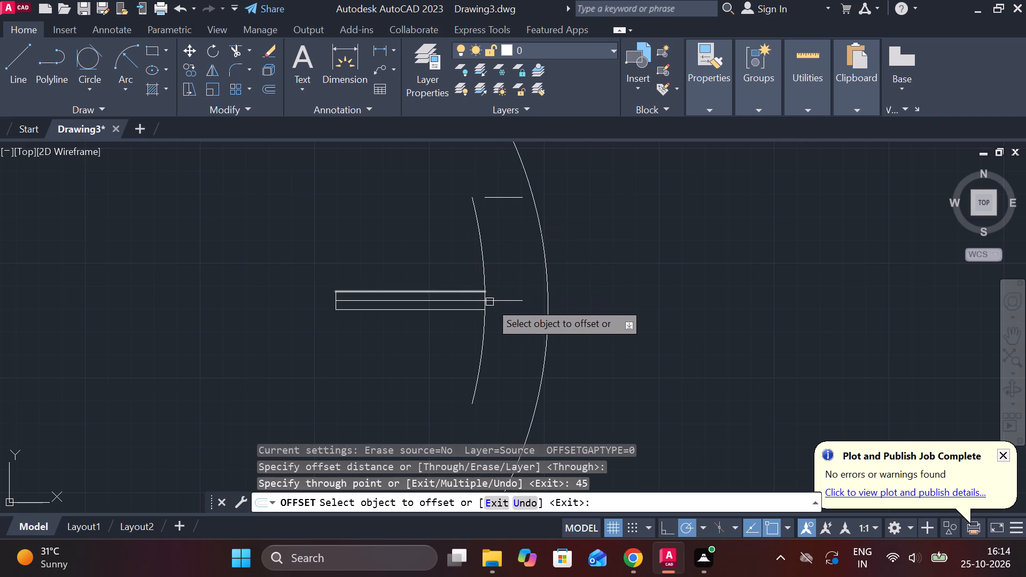
pyautogui.click(508, 304)
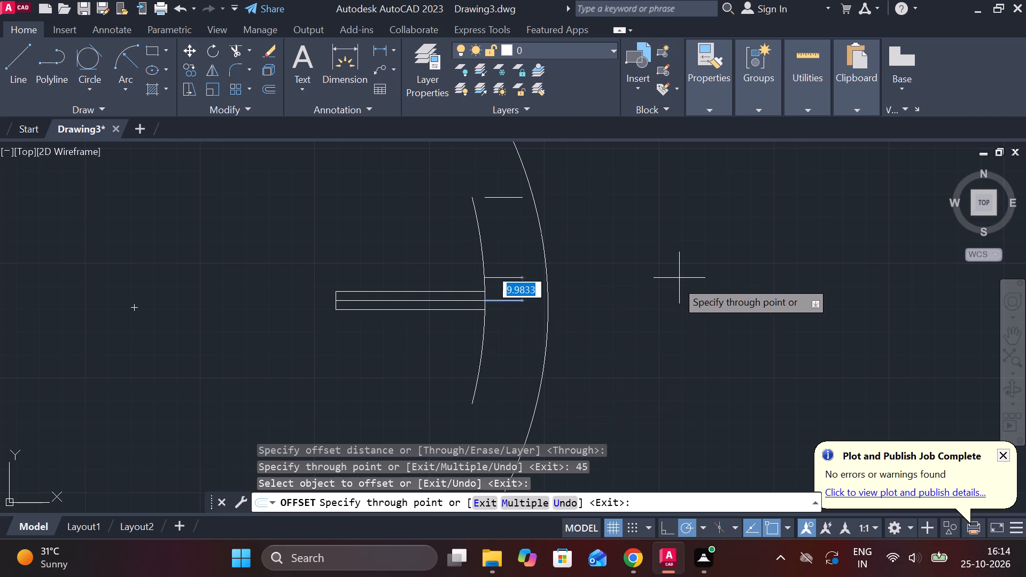
pyautogui.write('45')
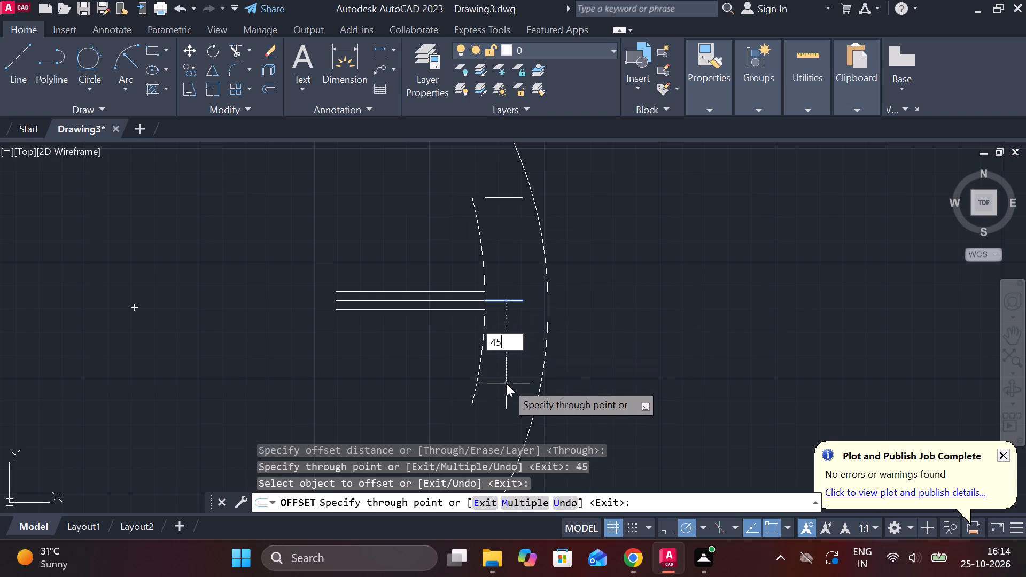
pyautogui.press('Return')
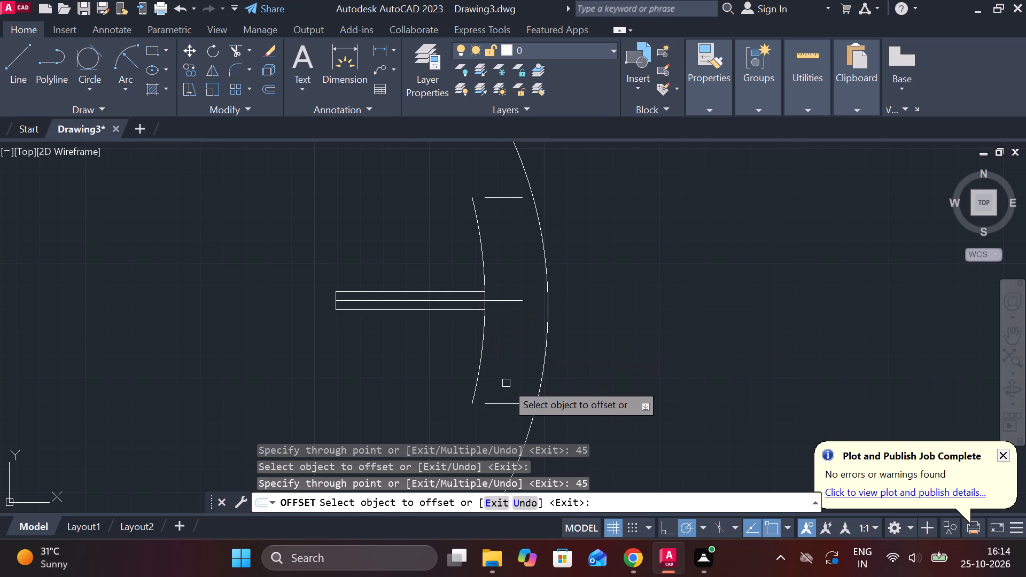
pyautogui.press('Escape')
# Extend the upper and lower offset lines back to the ends of the R180 arc.
pyautogui.write('EX')
pyautogui.press('space')
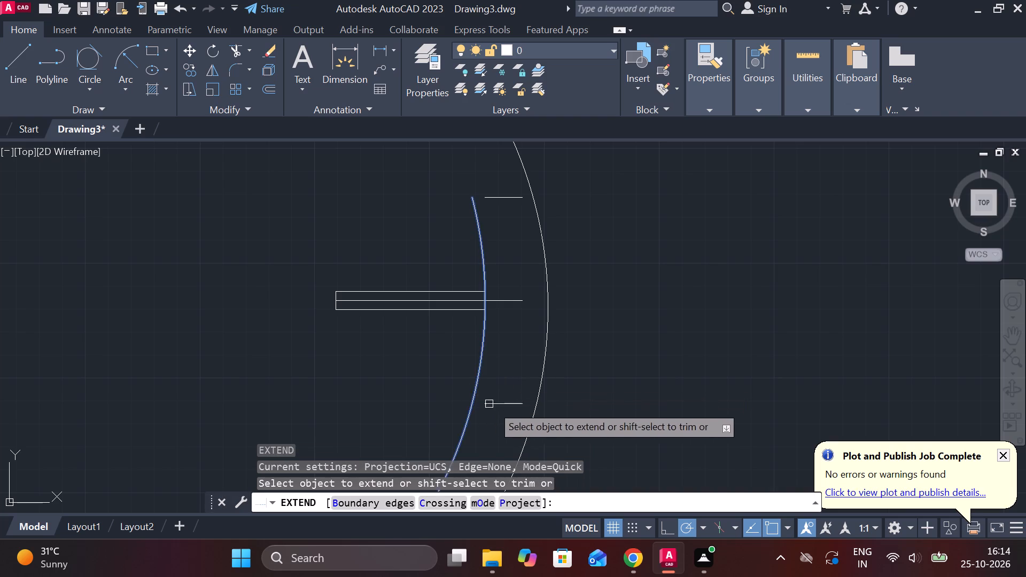
pyautogui.click(496, 406)
pyautogui.click(502, 197)
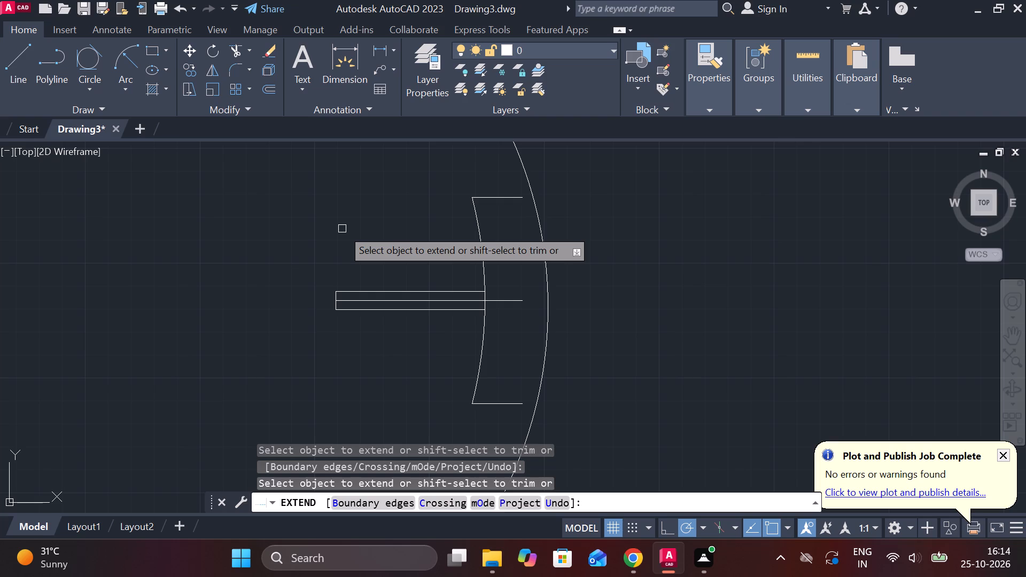
pyautogui.press('Escape')
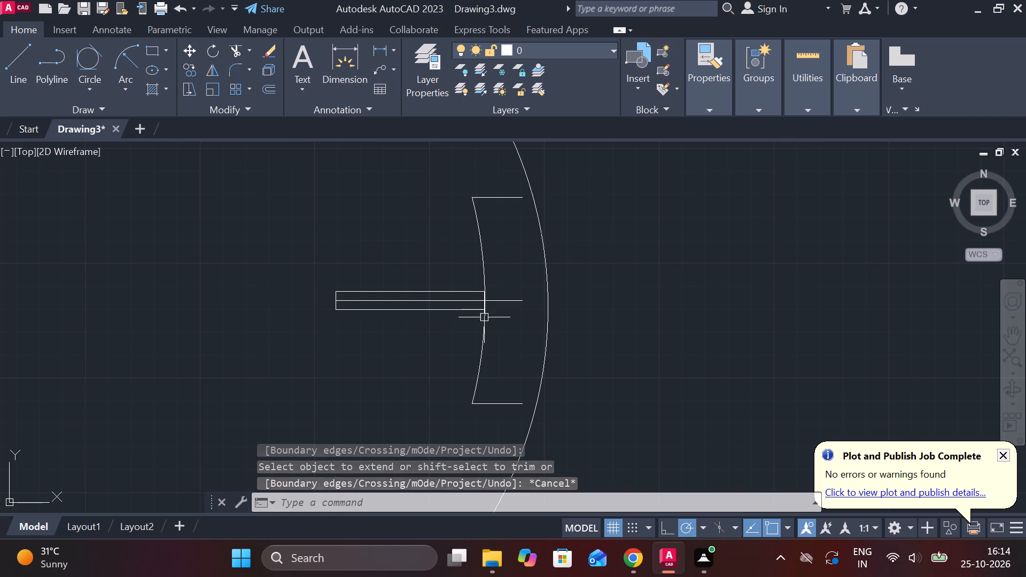
# Draw a line from the 13-long line's inner end 45 vertically up and horizontally to the arc's upper end.
pyautogui.click(468, 299)
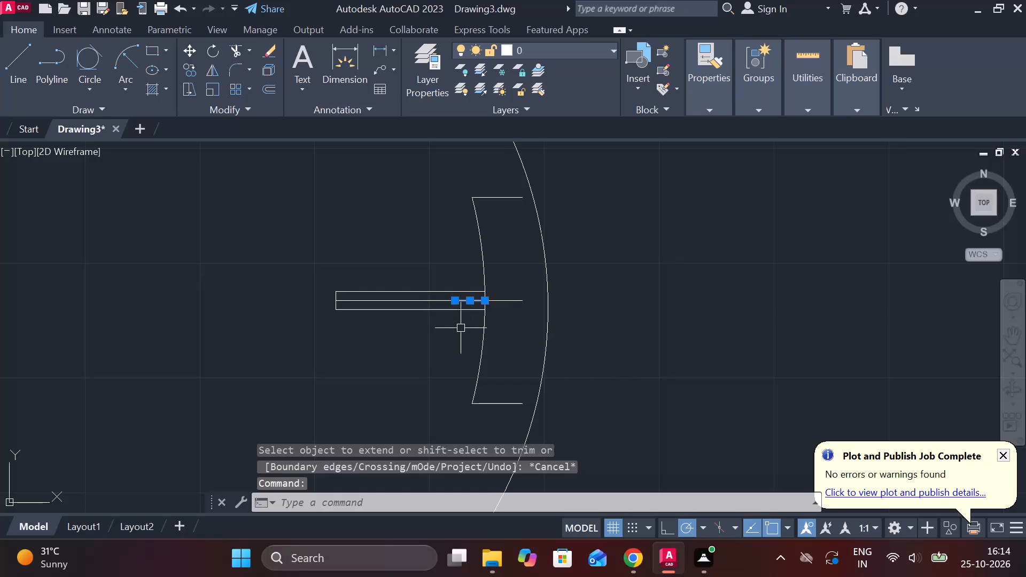
pyautogui.press('l')
pyautogui.press('Return')
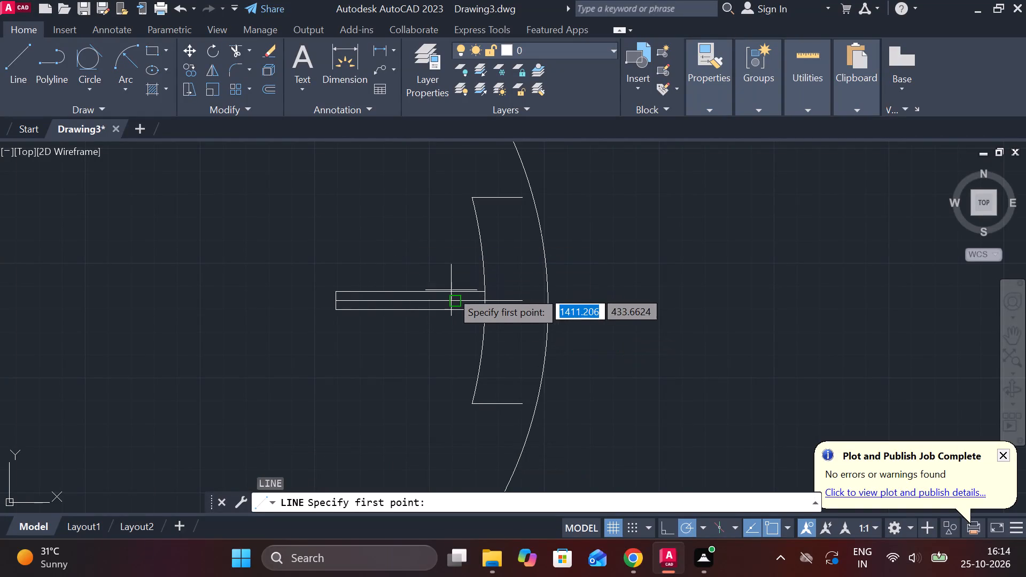
pyautogui.click(455, 296)
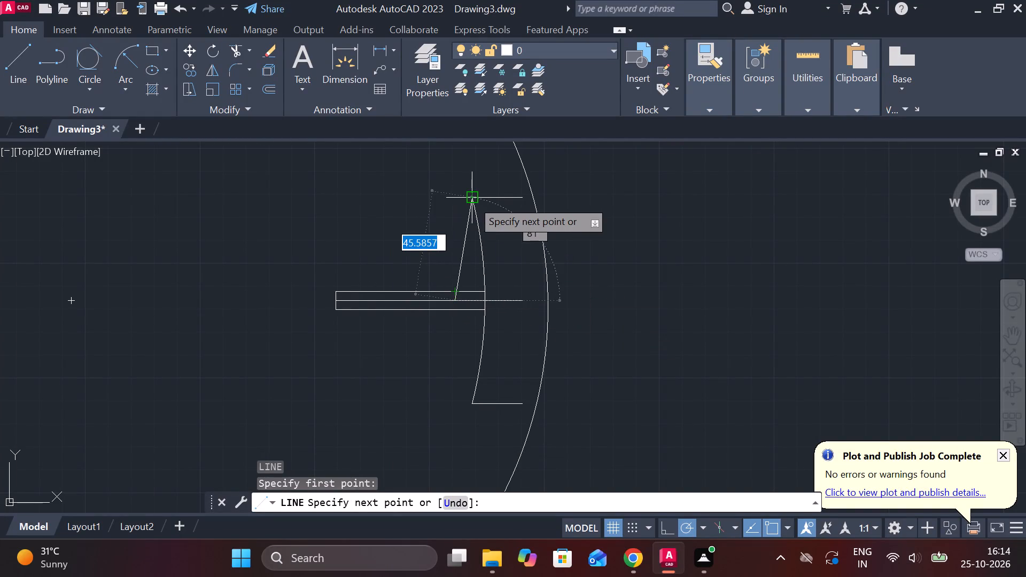
pyautogui.click(458, 200)
pyautogui.click(472, 200)
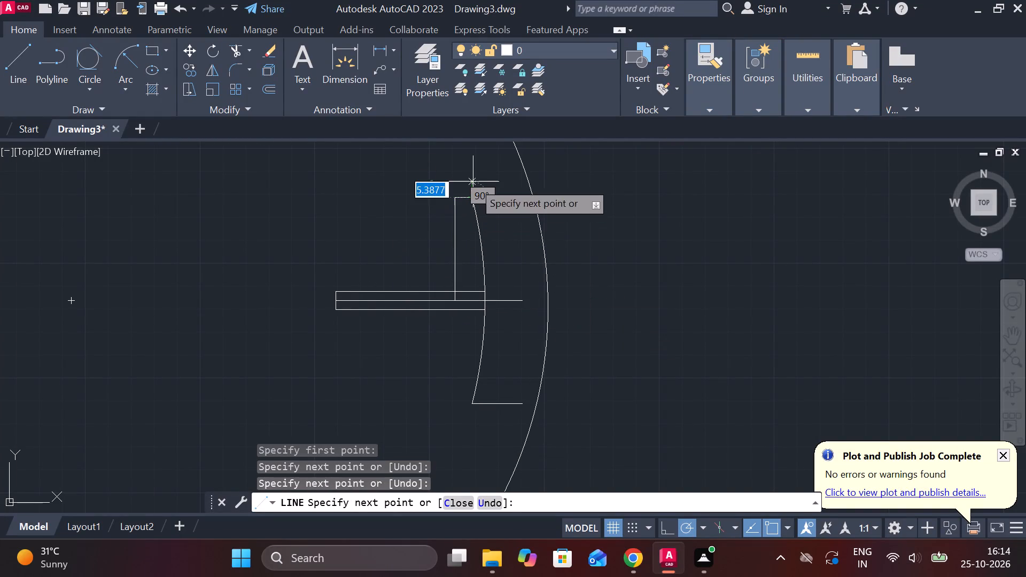
pyautogui.press('Escape')
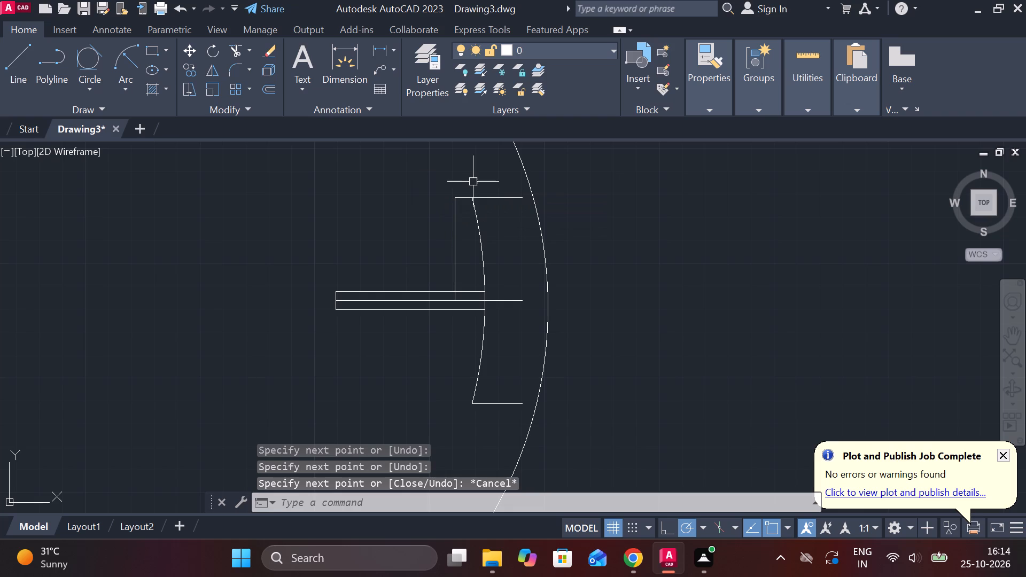
# Draw a line from the same inner point 45 vertically down and horizontally to the arc's lower end.
pyautogui.press('l')
pyautogui.press('Return')
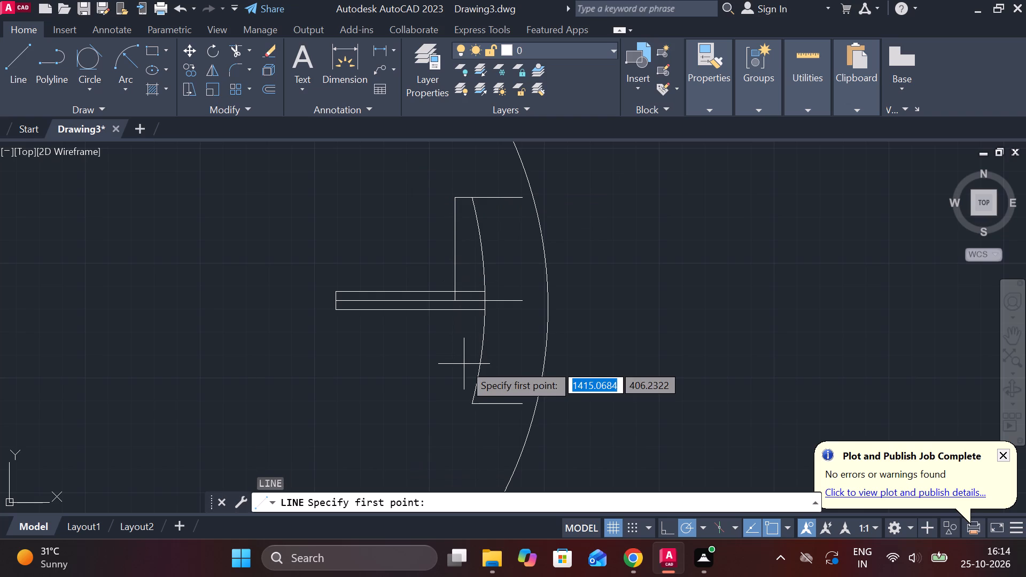
pyautogui.click(455, 313)
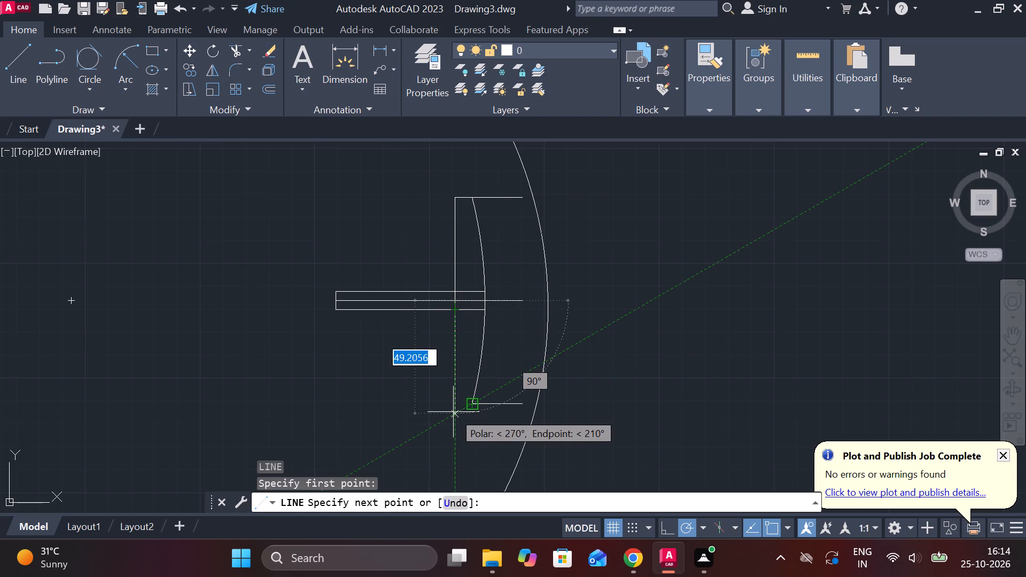
pyautogui.scroll(1, 453, 412)
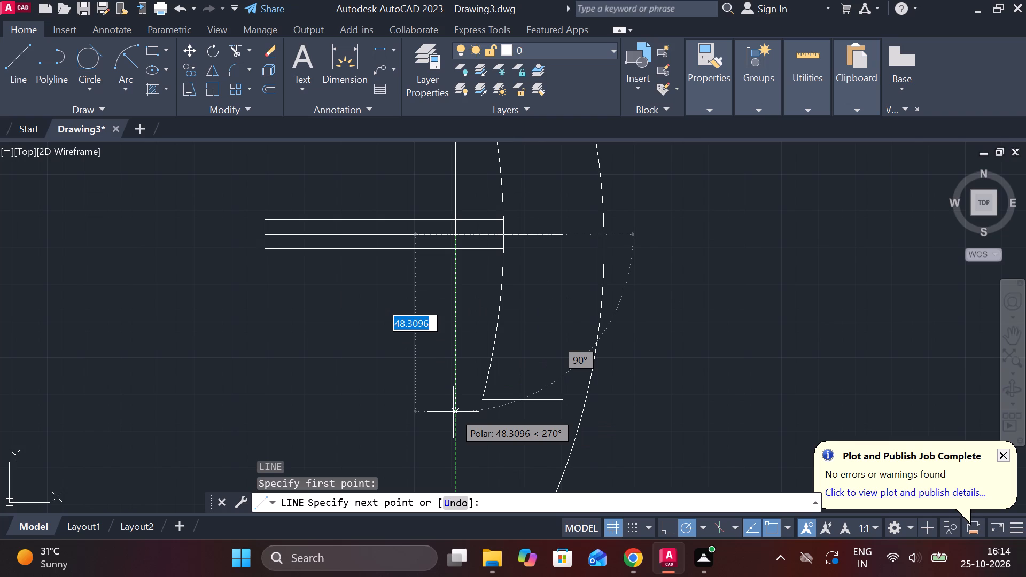
pyautogui.scroll(3, 453, 412)
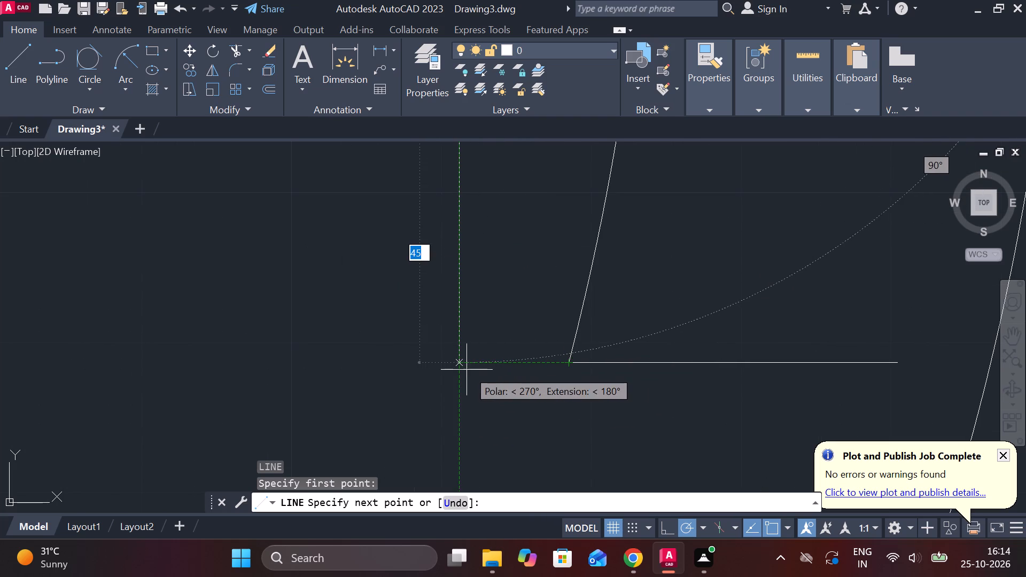
pyautogui.click(467, 370)
pyautogui.click(564, 368)
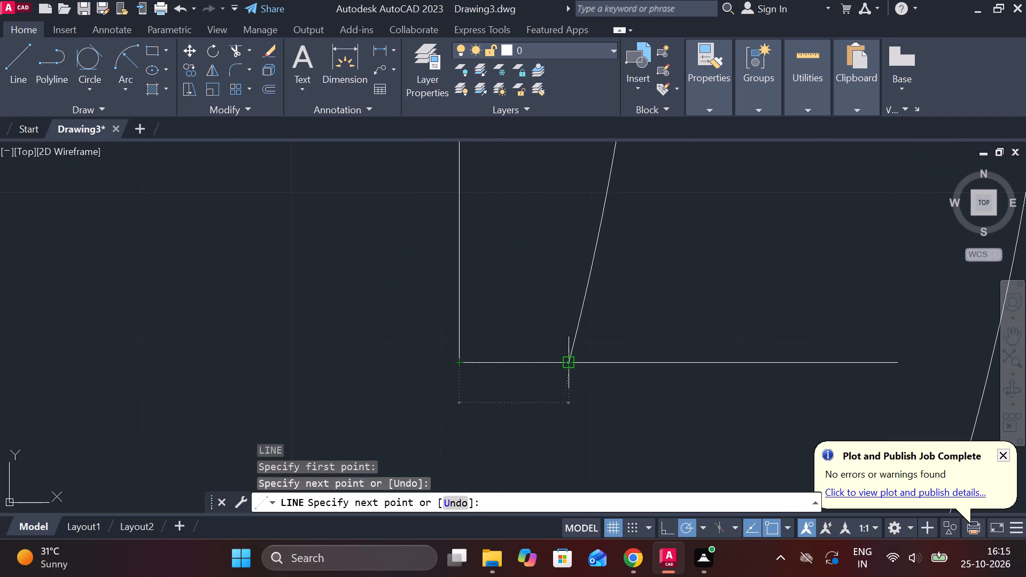
pyautogui.press('Escape')
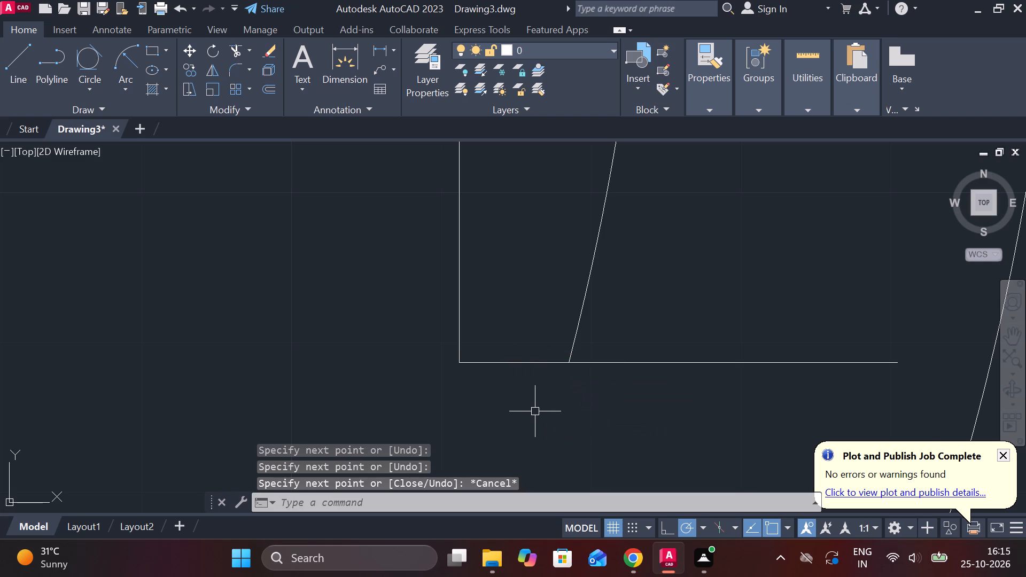
# Trim the lower and upper offset lines' overhangs beyond the R180 arc.
pyautogui.scroll(-1, 535, 411)
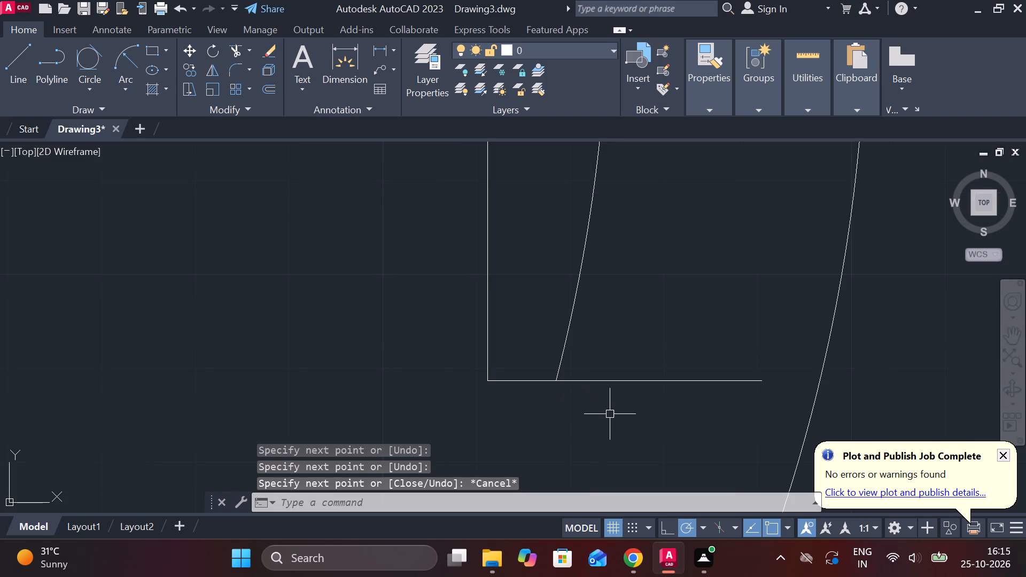
pyautogui.write('TR')
pyautogui.press('space')
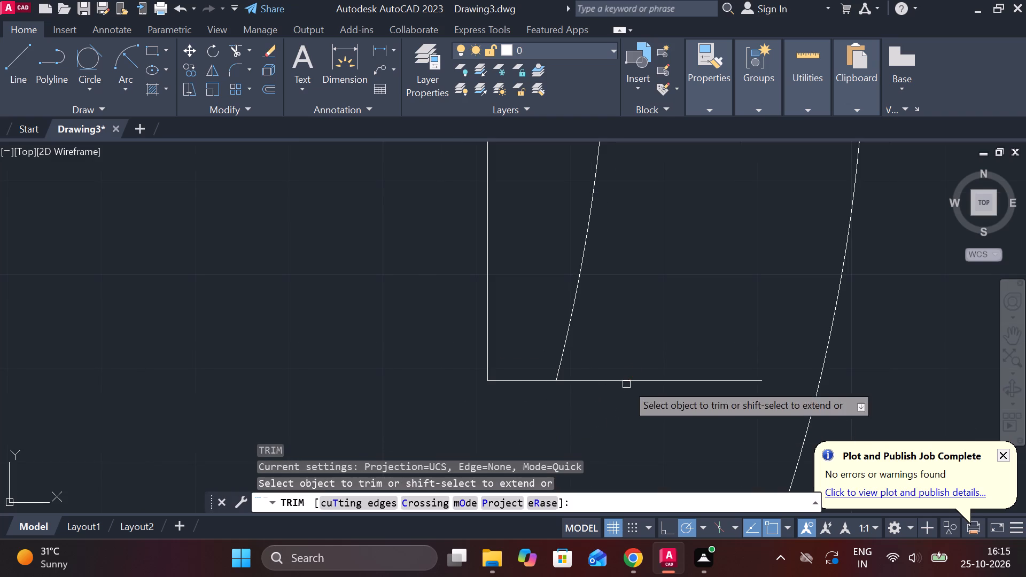
pyautogui.moveTo(622, 360); pyautogui.dragTo(593, 406)
pyautogui.scroll(-3, 590, 392)
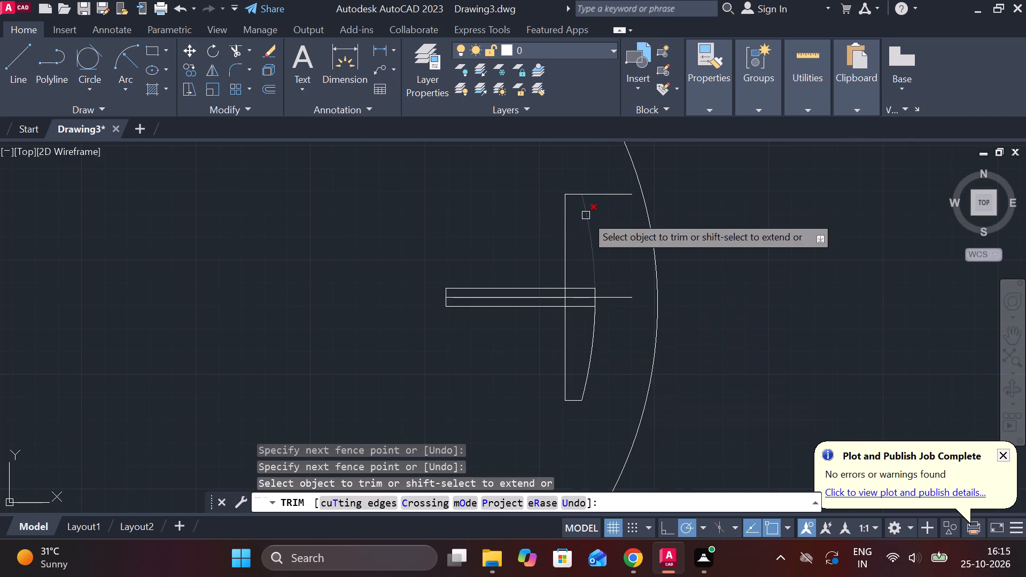
pyautogui.moveTo(599, 176); pyautogui.dragTo(613, 217)
pyautogui.scroll(1, 488, 237)
pyautogui.moveTo(494, 262); pyautogui.dragTo(426, 256, button='middle')
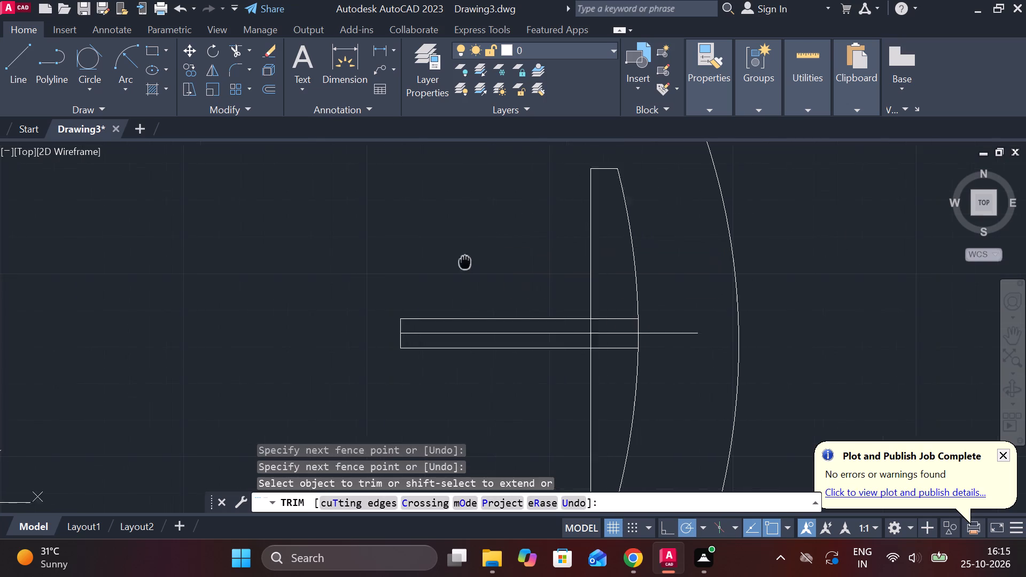
pyautogui.moveTo(426, 256); pyautogui.dragTo(293, 204, button='middle')
pyautogui.press('Escape')
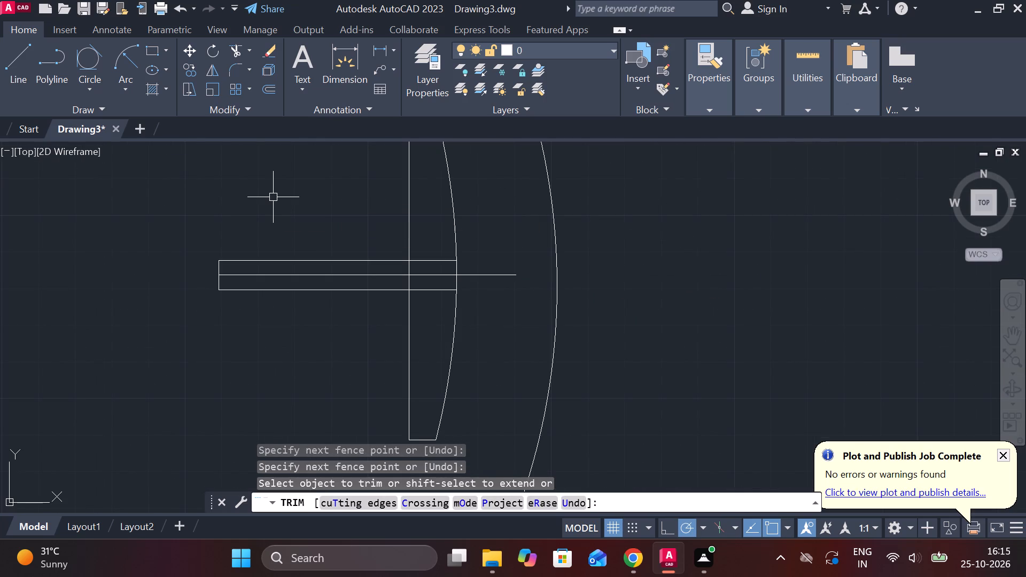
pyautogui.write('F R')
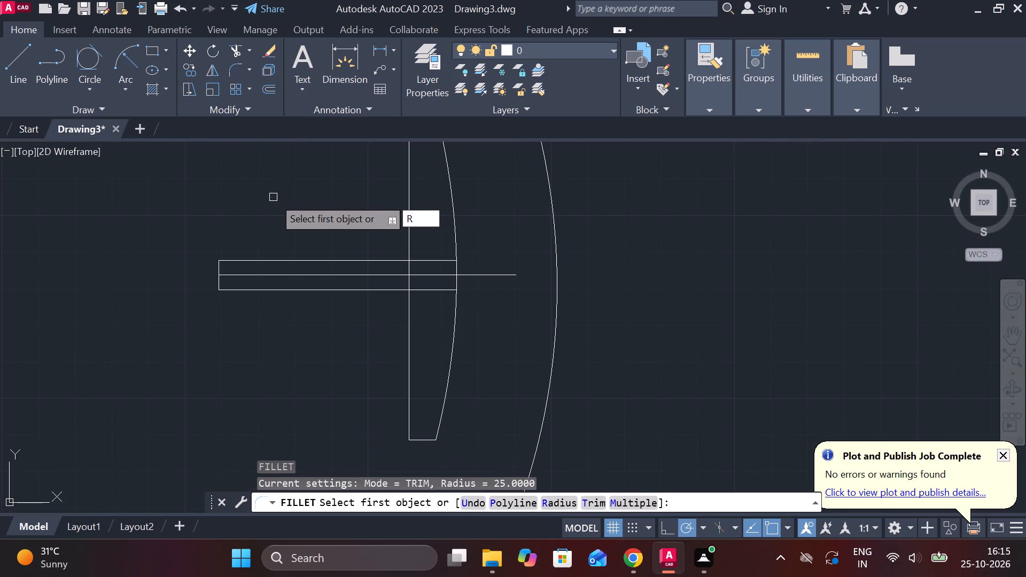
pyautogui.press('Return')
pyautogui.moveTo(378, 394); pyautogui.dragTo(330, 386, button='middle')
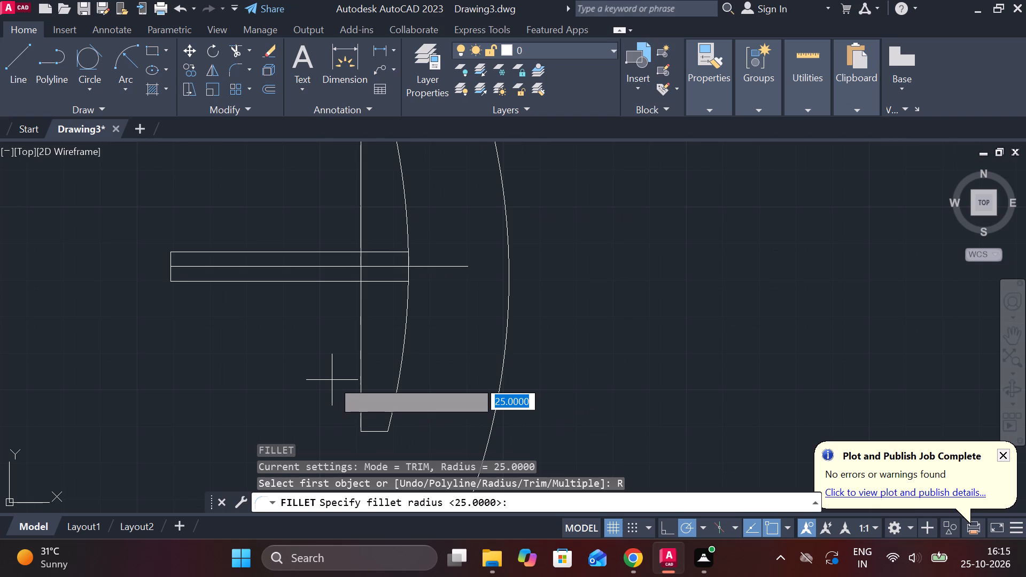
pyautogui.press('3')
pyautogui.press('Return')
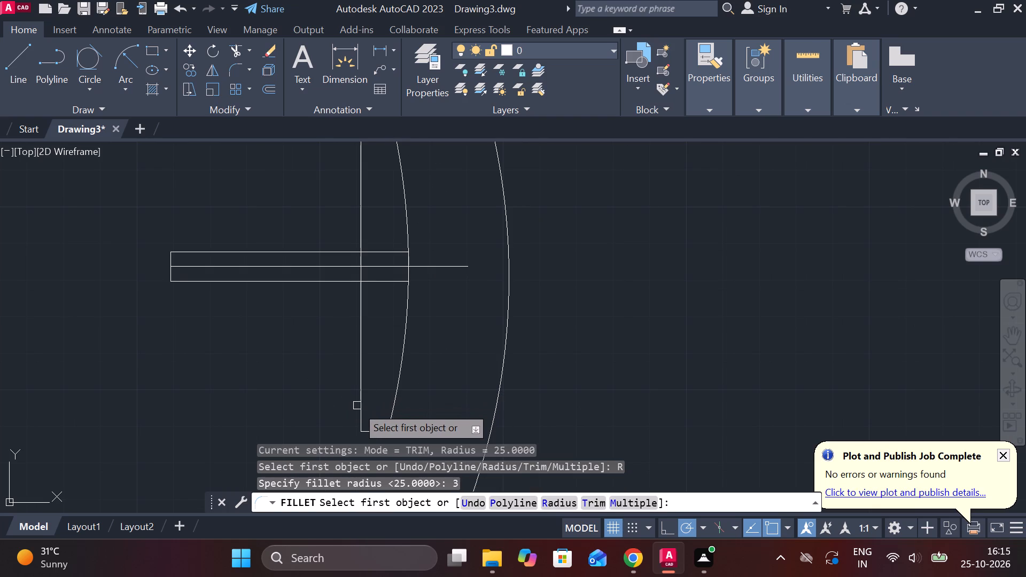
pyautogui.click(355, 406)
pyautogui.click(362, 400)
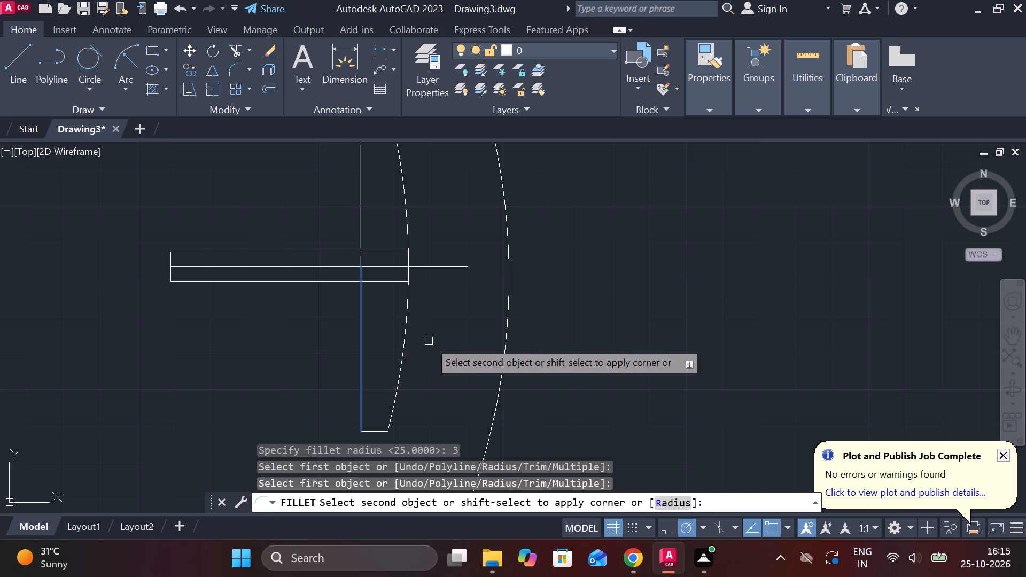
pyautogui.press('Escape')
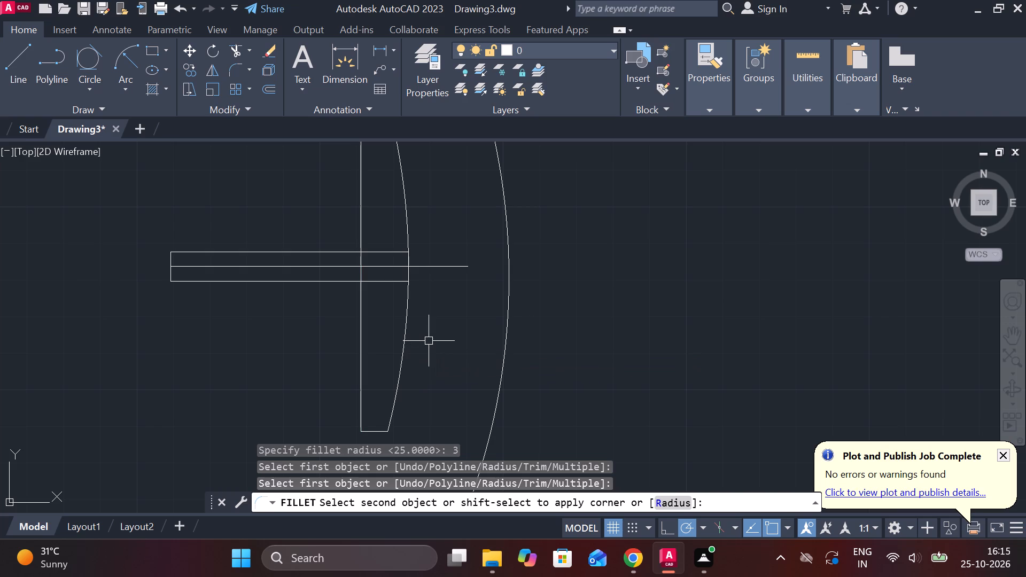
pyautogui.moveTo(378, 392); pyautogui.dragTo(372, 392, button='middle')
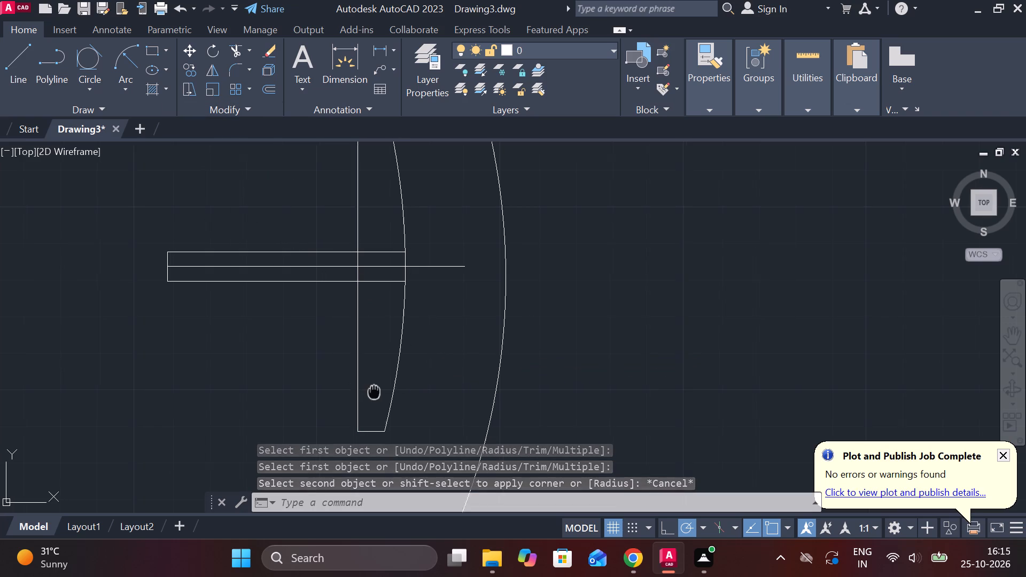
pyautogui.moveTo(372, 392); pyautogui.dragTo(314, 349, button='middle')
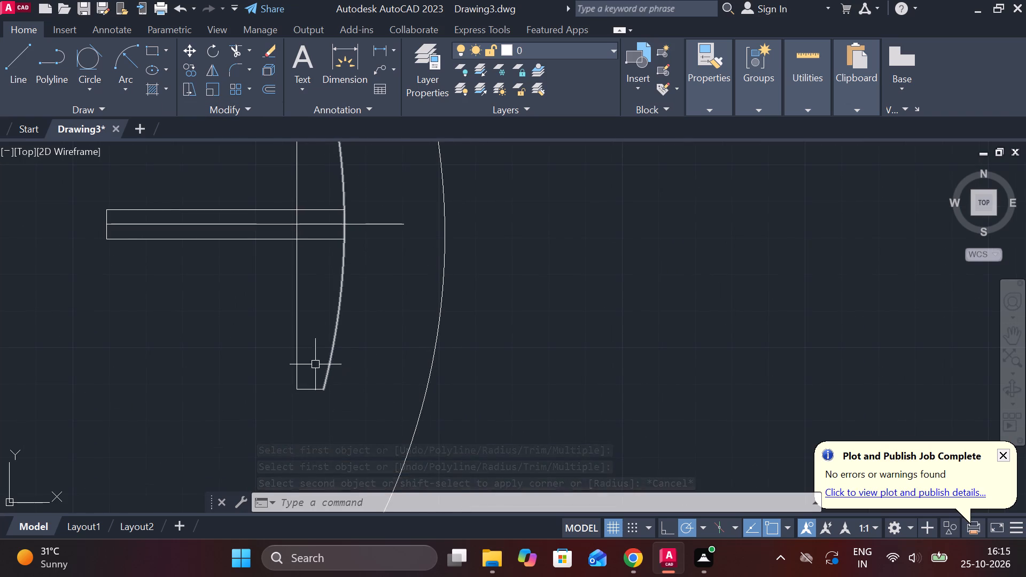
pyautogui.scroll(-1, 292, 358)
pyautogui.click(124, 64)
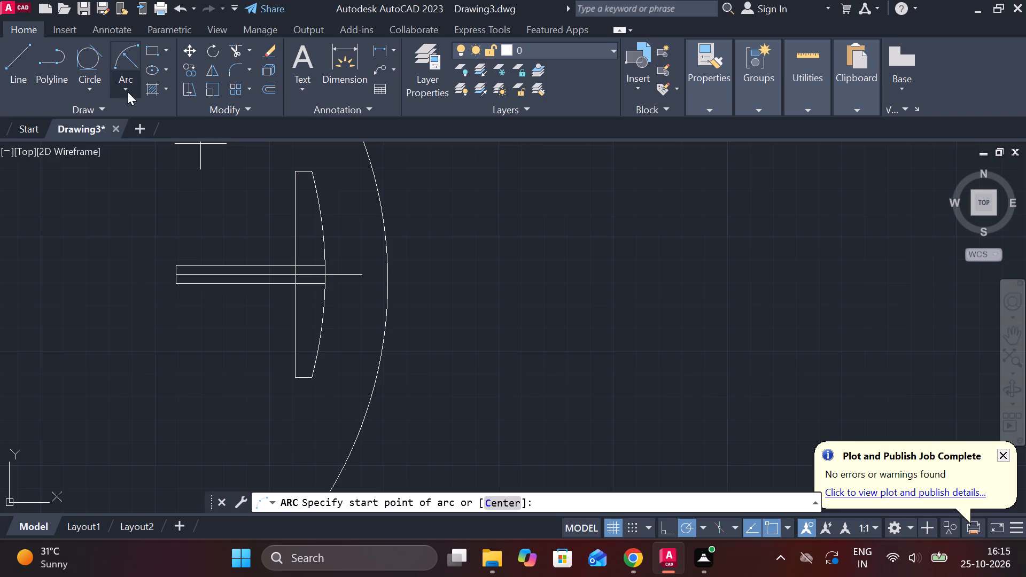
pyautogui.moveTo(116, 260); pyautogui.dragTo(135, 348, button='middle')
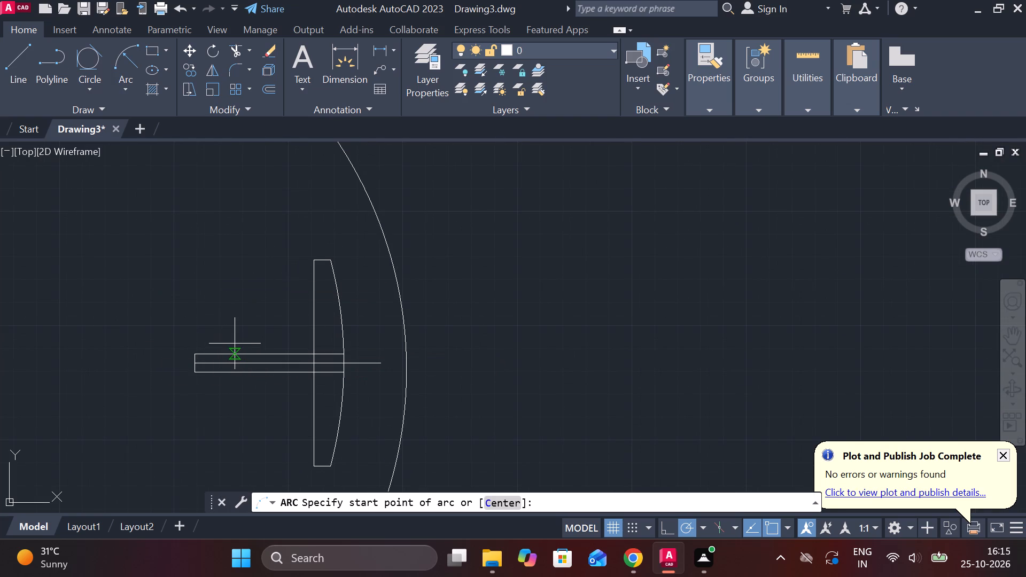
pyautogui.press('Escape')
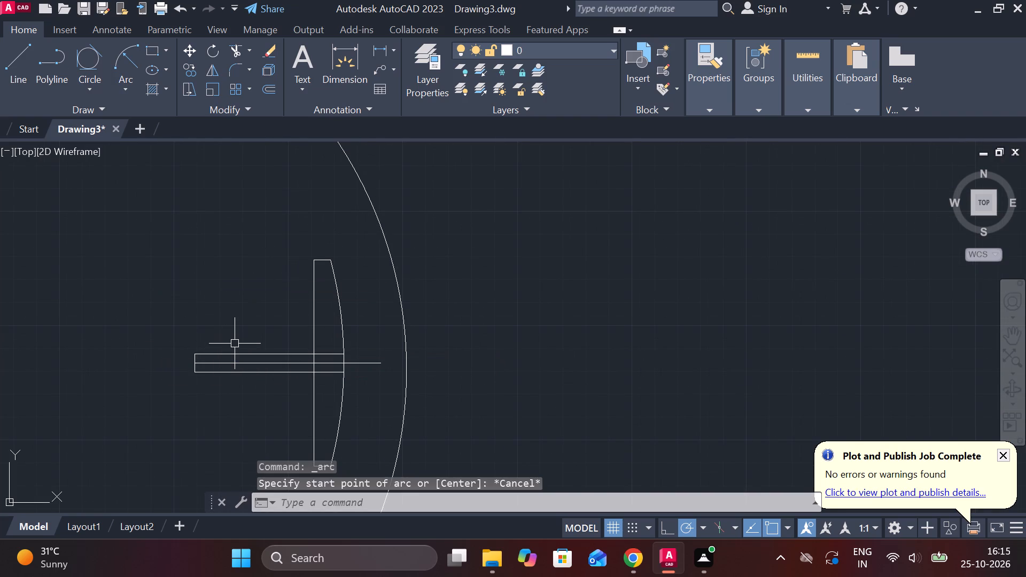
# Fillet the web's upper and lower edges to the flange's vertical inner edge with radius 25.
pyautogui.write('F R')
pyautogui.press('space')
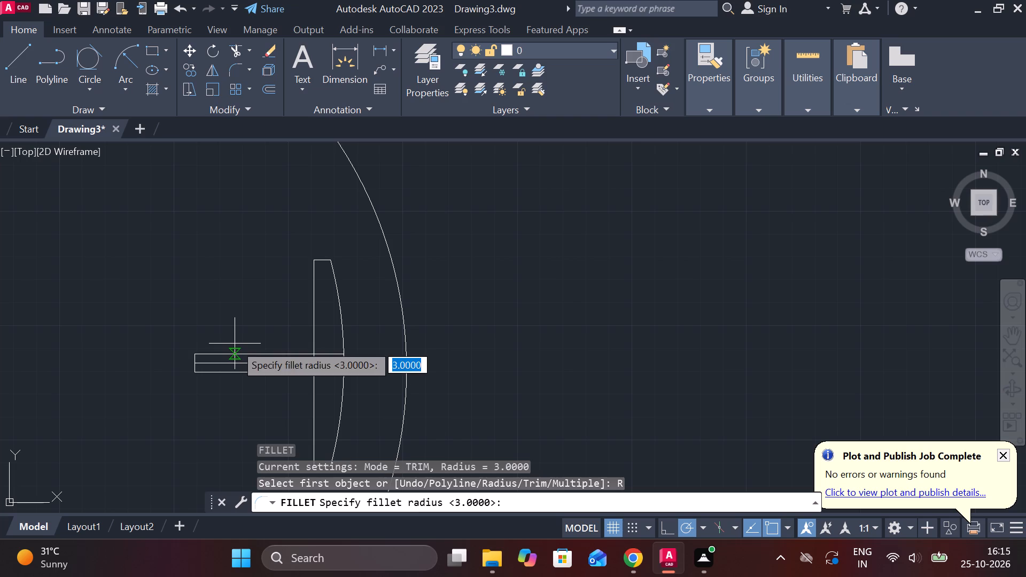
pyautogui.write('25')
pyautogui.press('Return')
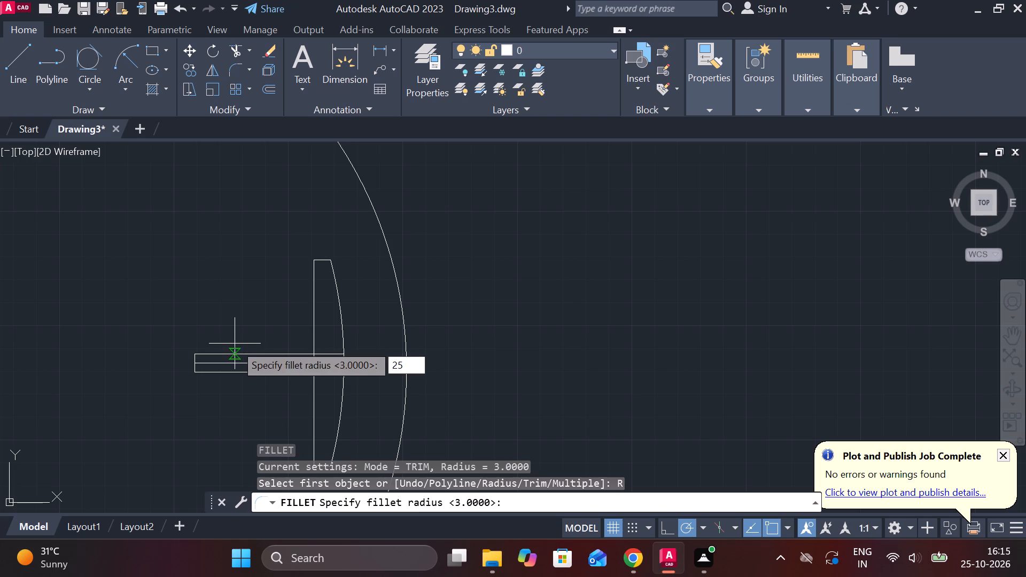
pyautogui.click(236, 349)
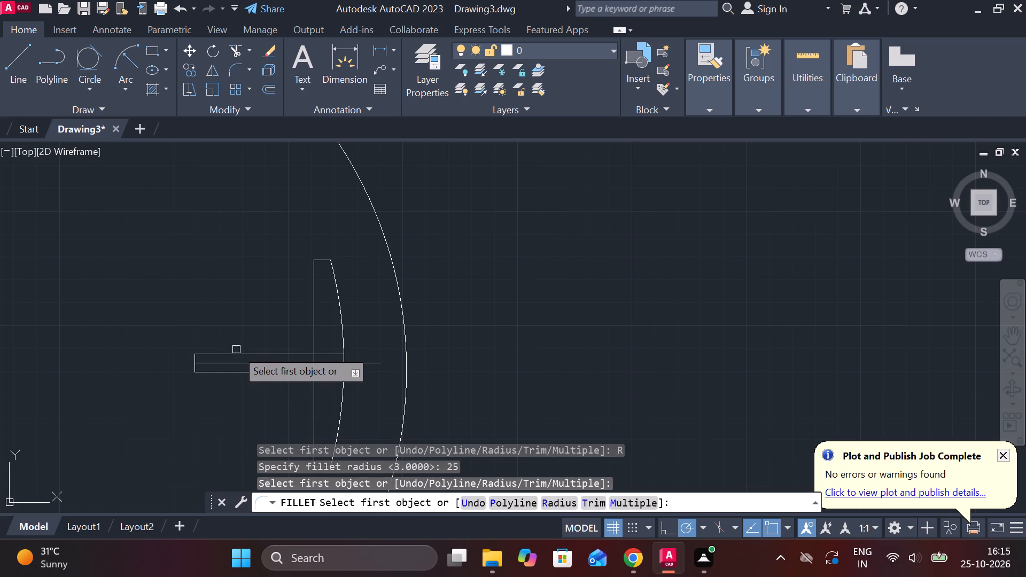
pyautogui.click(231, 355)
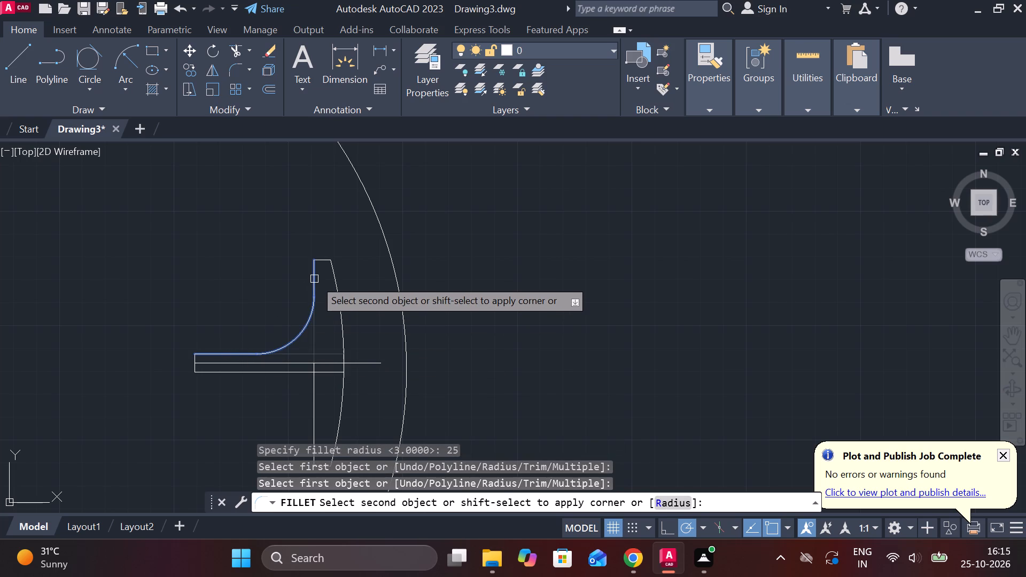
pyautogui.click(314, 279)
pyautogui.press('space')
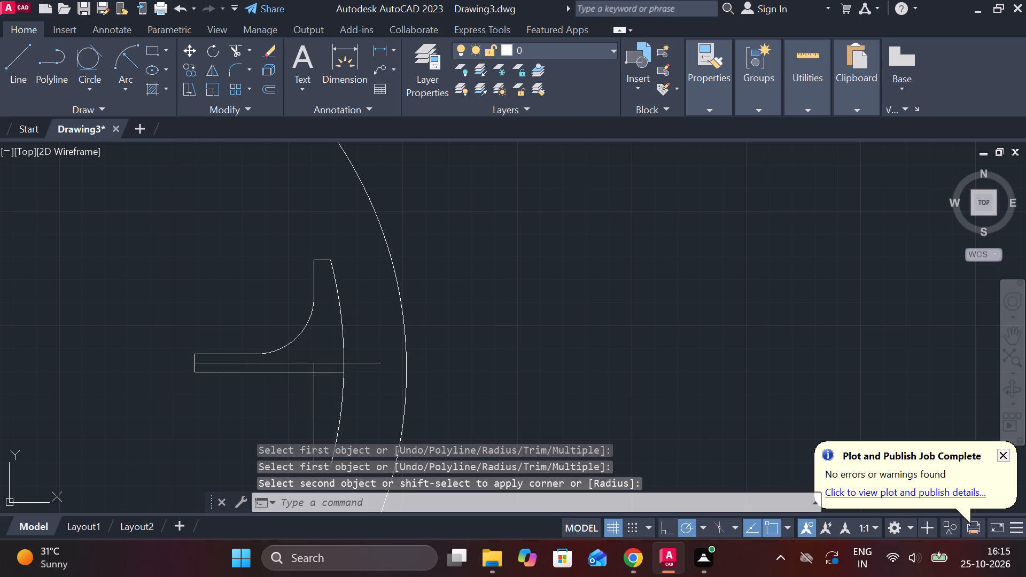
pyautogui.click(265, 373)
pyautogui.click(310, 395)
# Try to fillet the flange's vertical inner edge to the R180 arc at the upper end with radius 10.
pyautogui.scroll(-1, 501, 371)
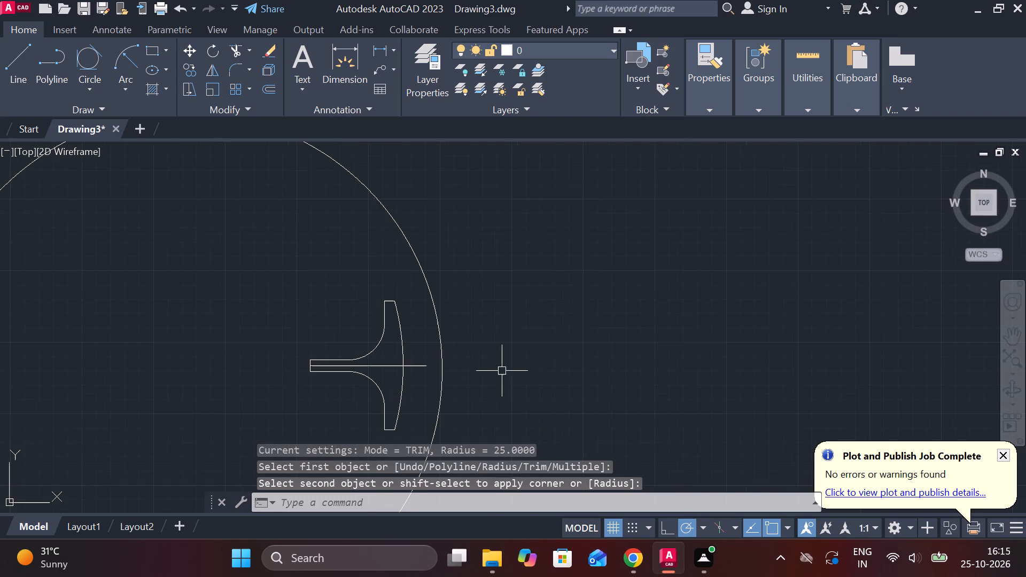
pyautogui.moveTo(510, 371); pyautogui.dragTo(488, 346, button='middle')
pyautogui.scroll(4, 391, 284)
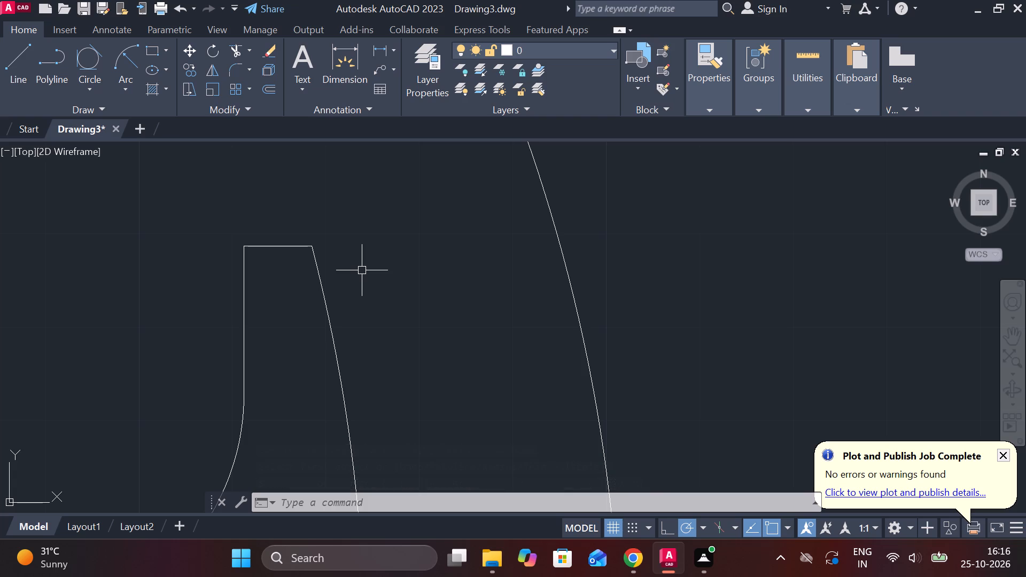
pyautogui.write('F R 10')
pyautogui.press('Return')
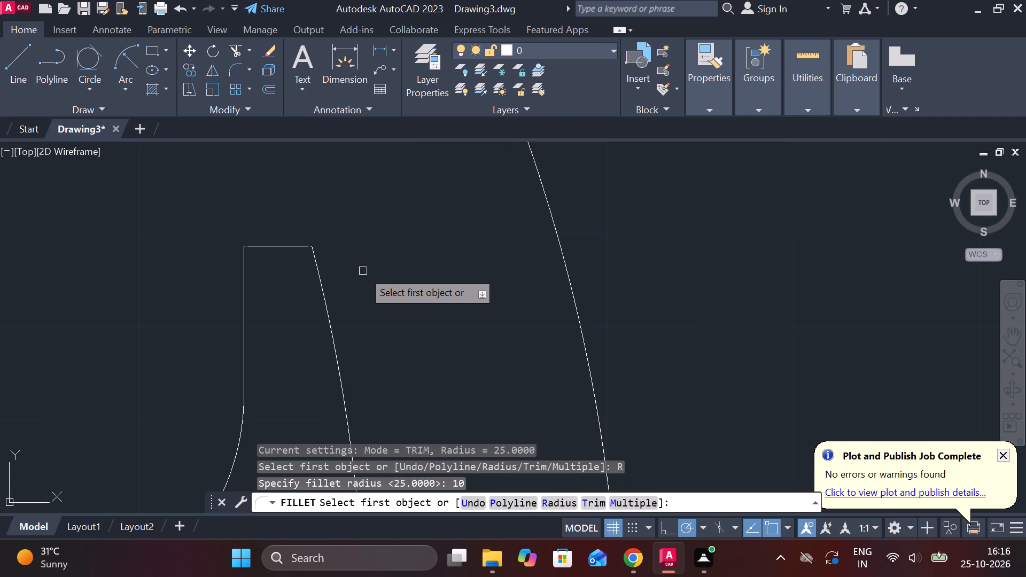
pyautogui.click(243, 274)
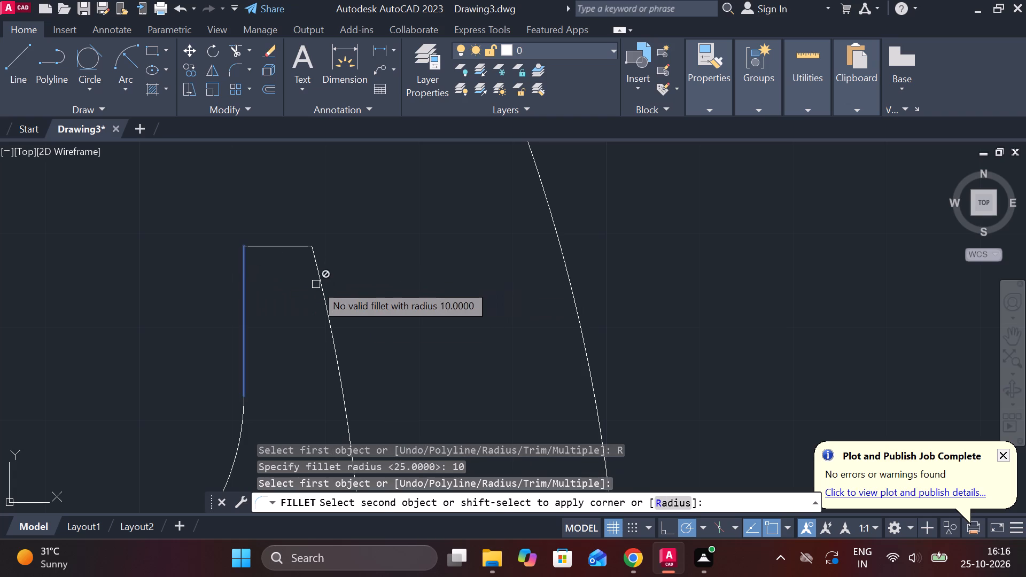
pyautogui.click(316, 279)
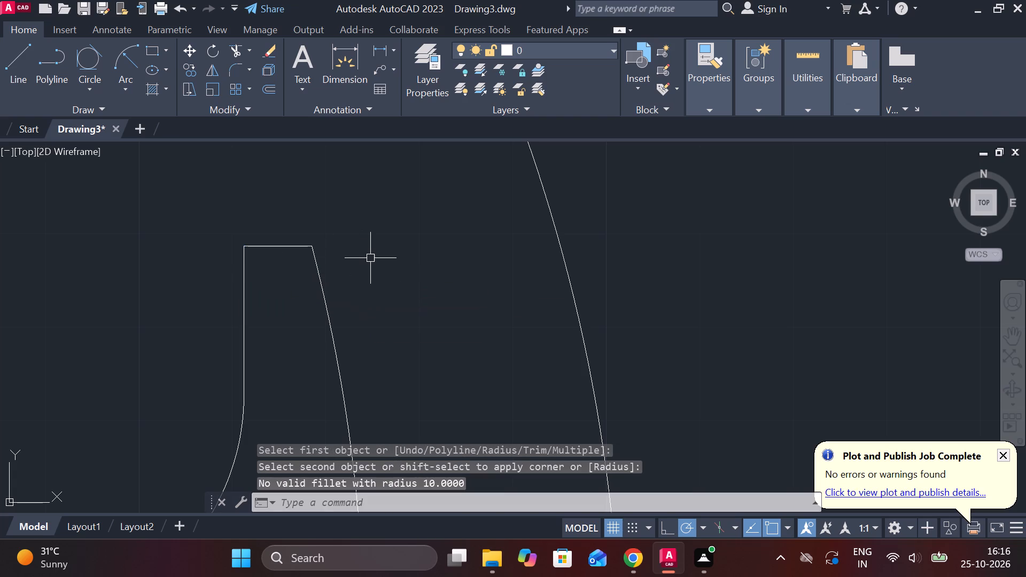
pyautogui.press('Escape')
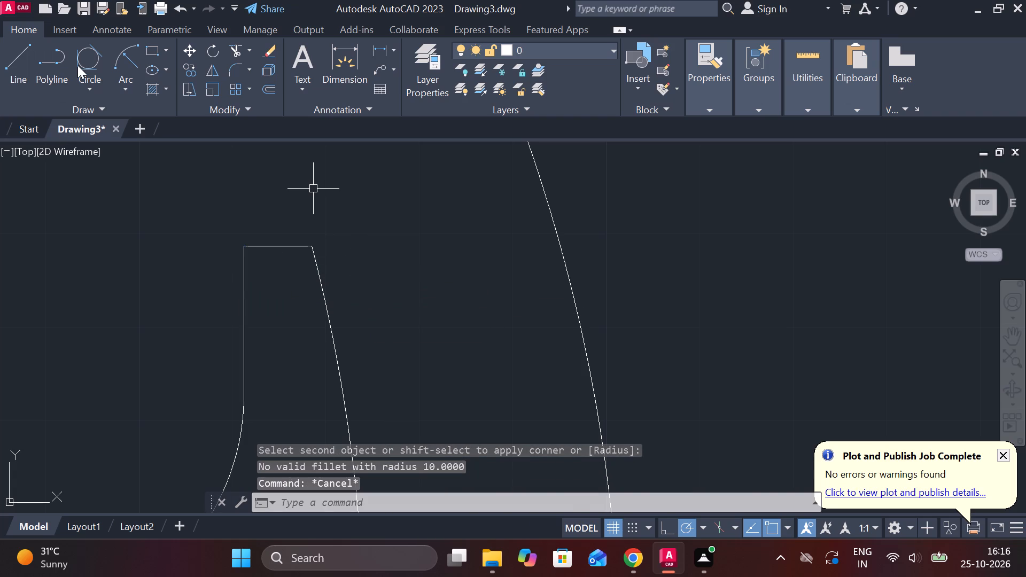
# Draw a circle tangent to the vertical inner edge, the short horizontal end line and the R180 arc at the flange's upper end.
pyautogui.click(77, 65)
pyautogui.click(241, 286)
pyautogui.click(270, 249)
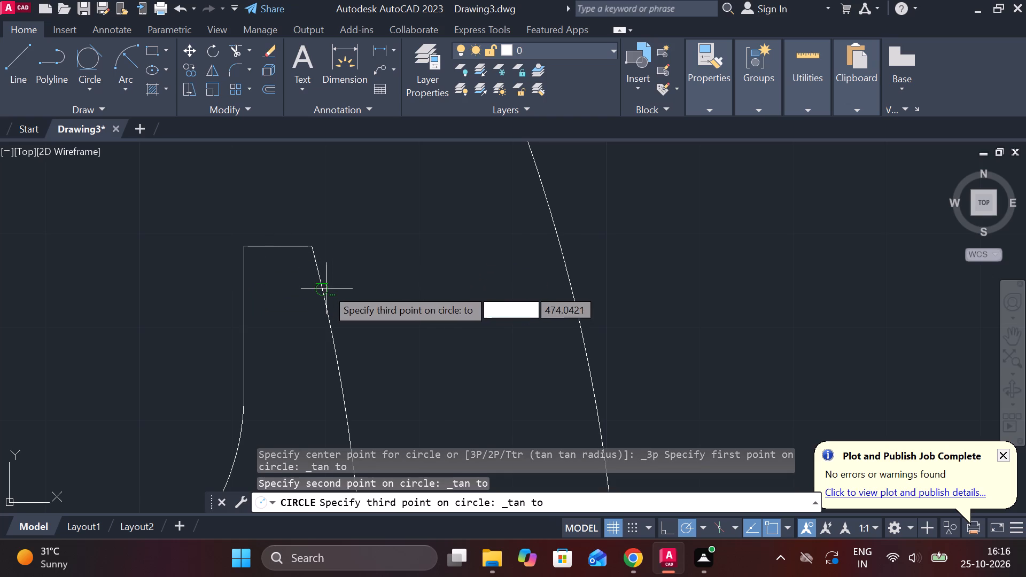
pyautogui.click(327, 288)
# Trim the upper tangent circle's inner part and the surrounding corner overhangs to leave a rounded flange end.
pyautogui.write('TR')
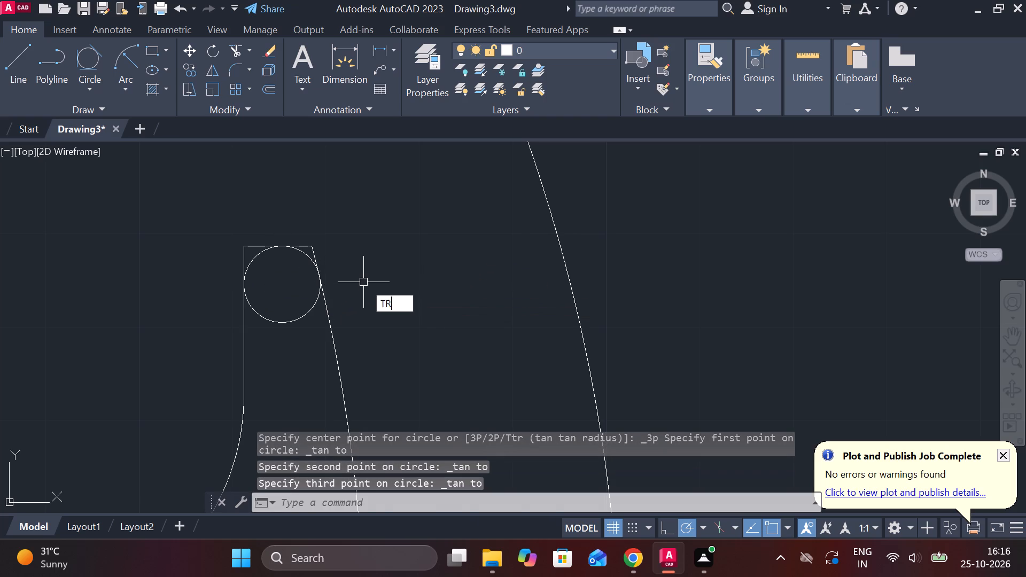
pyautogui.press('space')
pyautogui.click(268, 324)
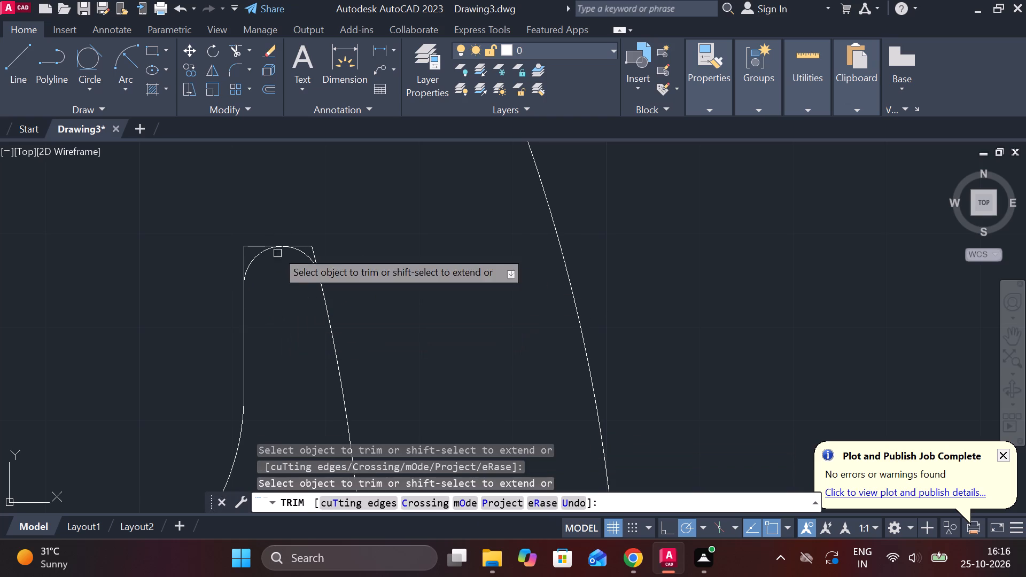
pyautogui.click(243, 247)
pyautogui.click(243, 251)
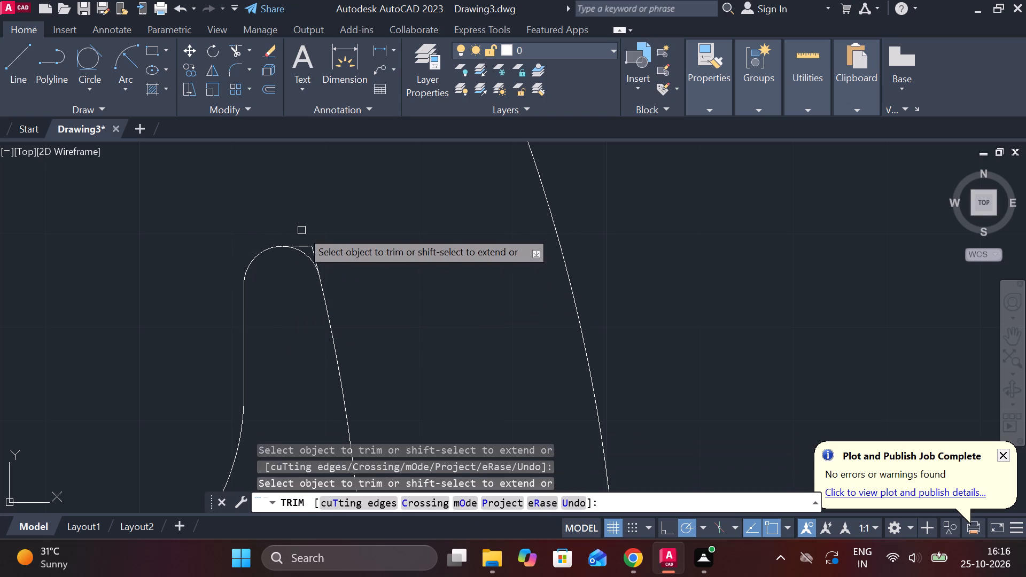
pyautogui.click(306, 247)
pyautogui.click(318, 248)
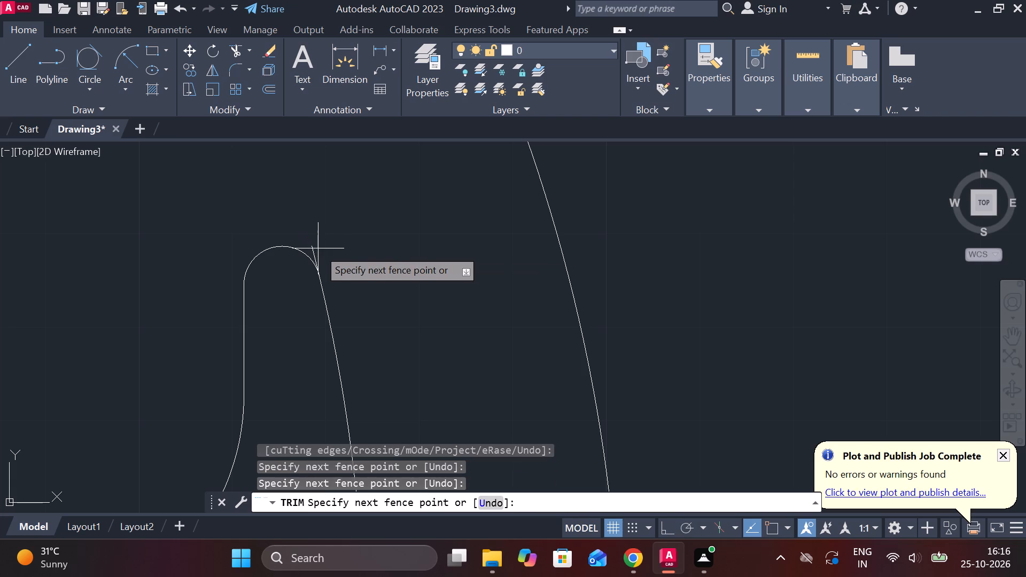
pyautogui.click(314, 249)
pyautogui.click(314, 249)
pyautogui.scroll(-3, 374, 258)
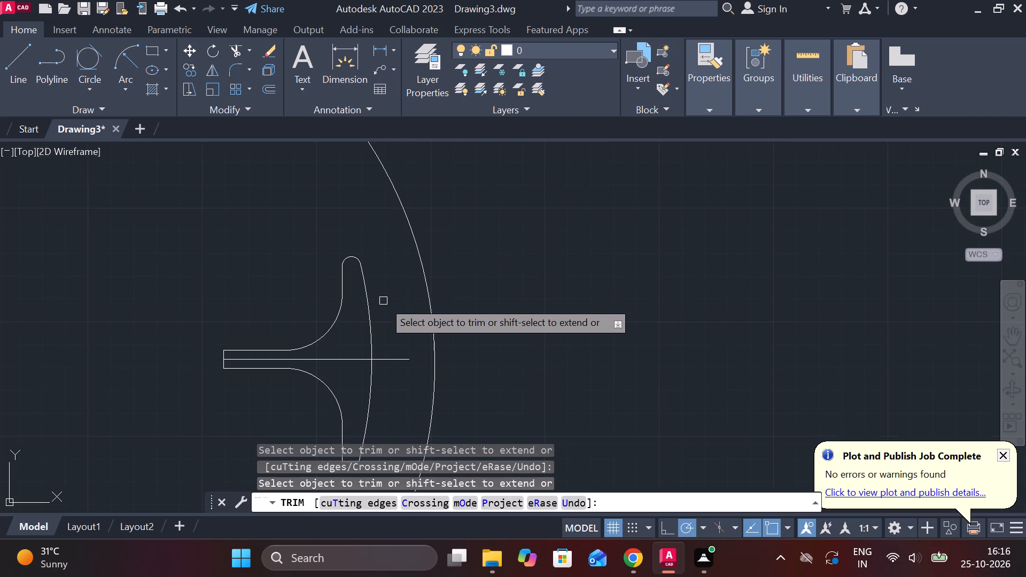
# Draw a circle tangent to the vertical inner edge, the short horizontal end line and the R180 arc at the flange's lower end.
pyautogui.moveTo(386, 303); pyautogui.dragTo(364, 276, button='middle')
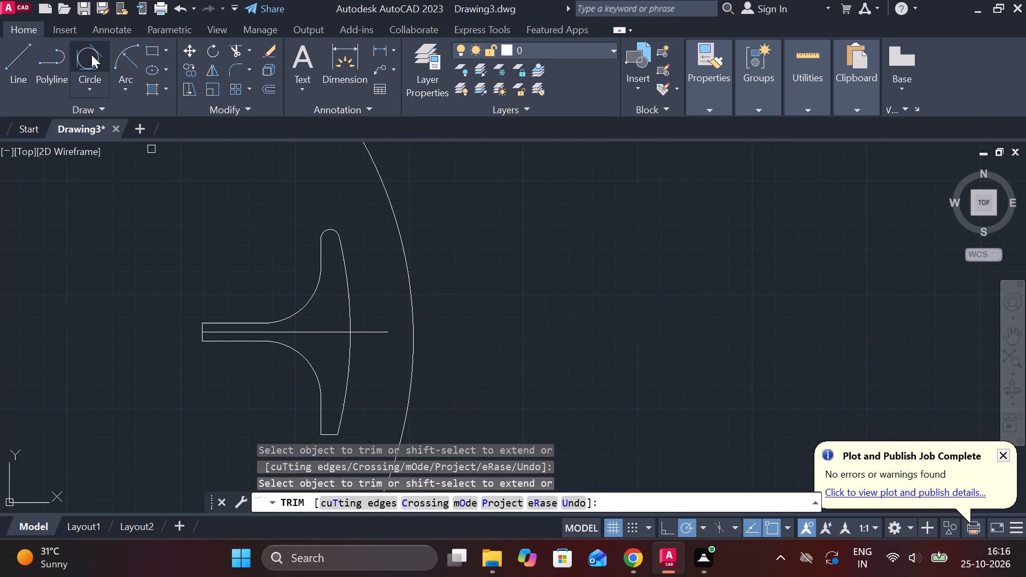
pyautogui.click(89, 55)
pyautogui.scroll(2, 250, 431)
pyautogui.moveTo(244, 422); pyautogui.dragTo(83, 311, button='middle')
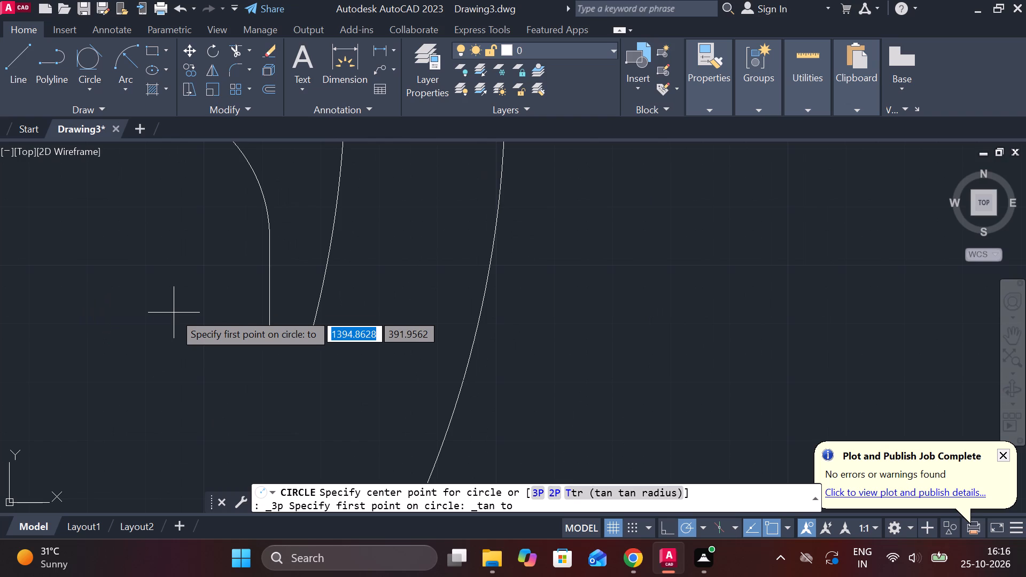
pyautogui.click(265, 285)
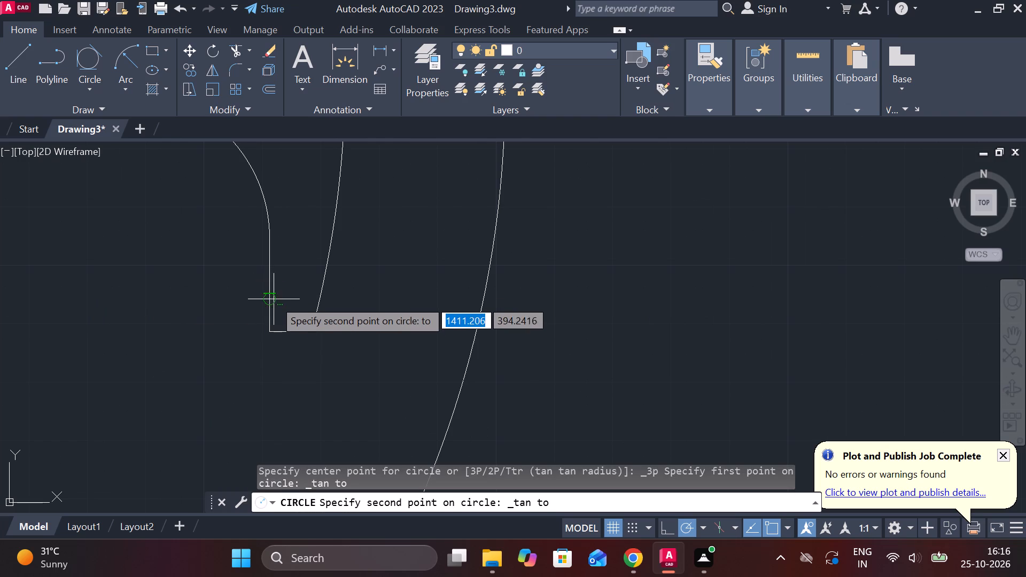
pyautogui.click(291, 340)
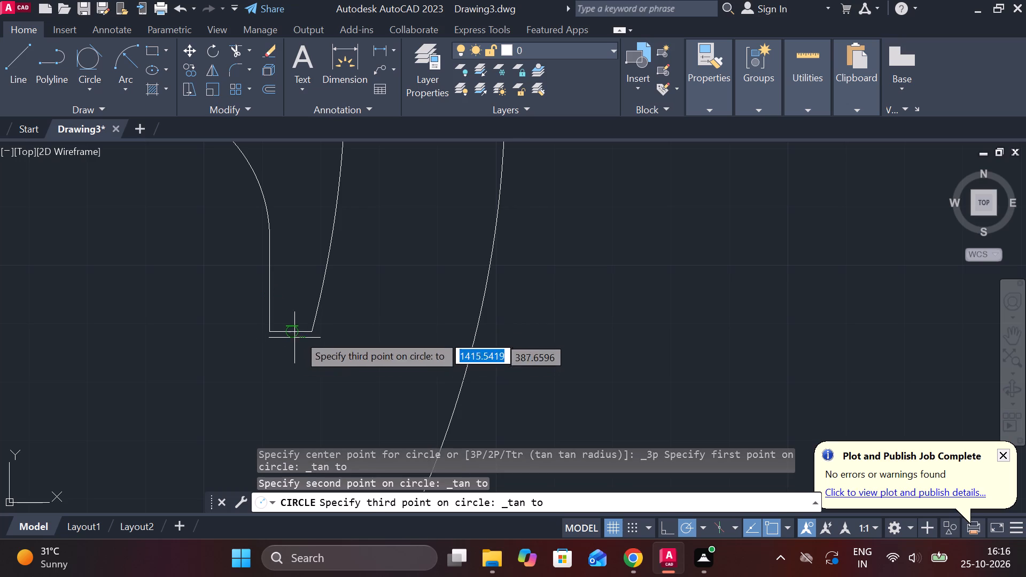
pyautogui.click(319, 309)
# Trim the lower tangent circle's inner part and the surrounding corner overhangs to leave a rounded flange end.
pyautogui.write('TR')
pyautogui.press('Return')
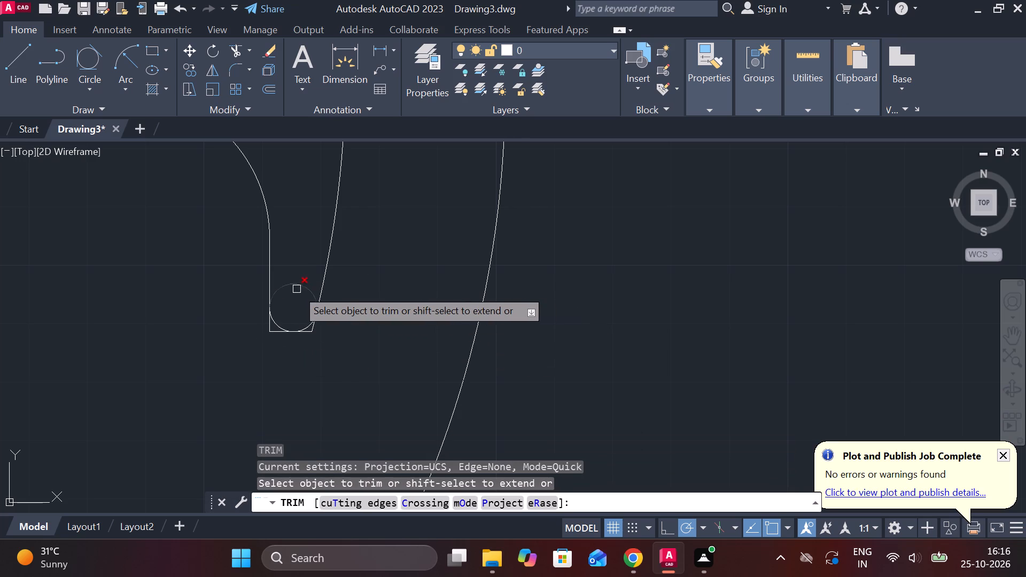
pyautogui.click(297, 289)
pyautogui.scroll(2, 271, 338)
pyautogui.click(269, 329)
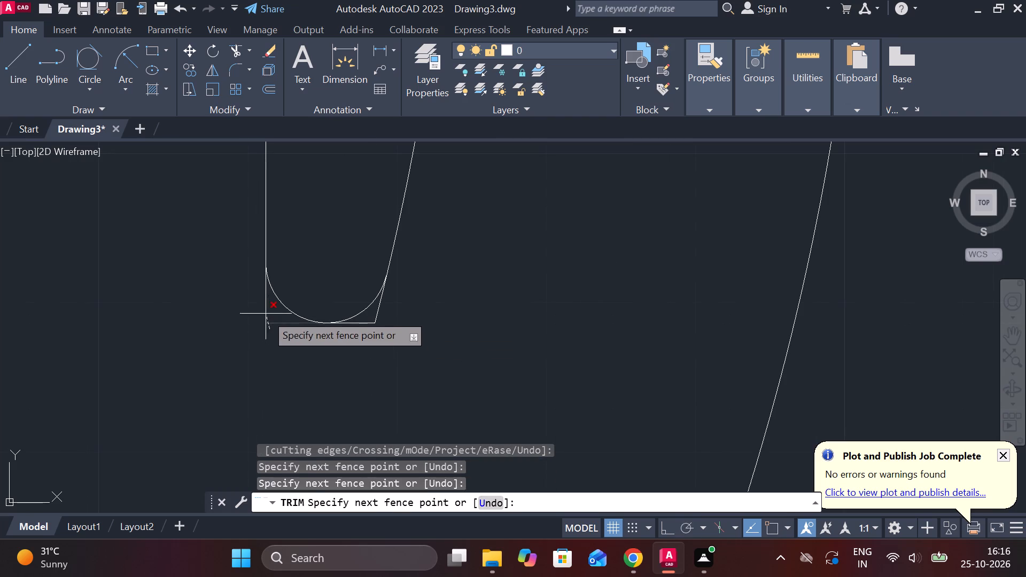
pyautogui.click(266, 314)
pyautogui.click(360, 323)
pyautogui.click(372, 320)
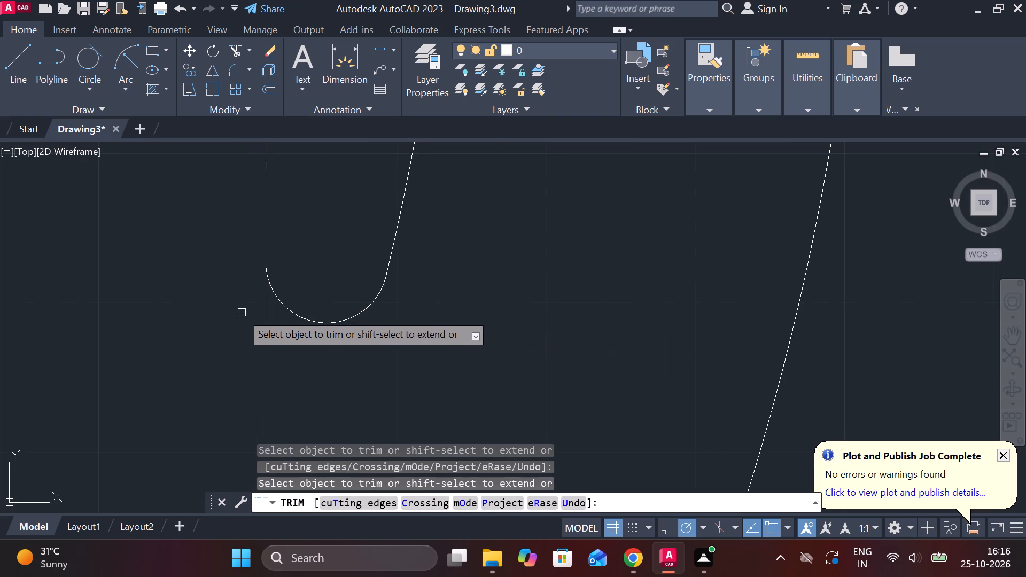
pyautogui.click(262, 315)
pyautogui.scroll(-2, 347, 352)
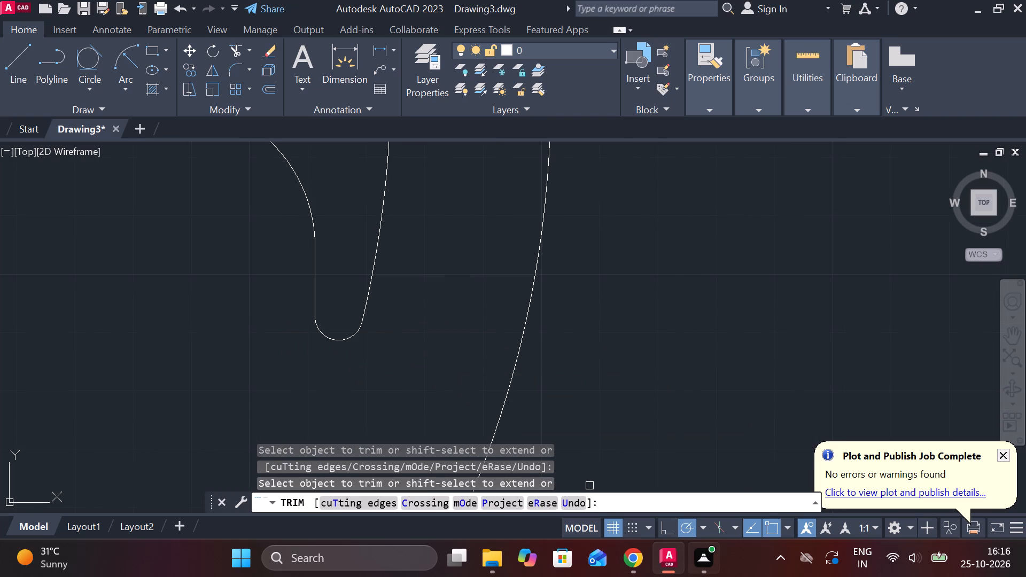
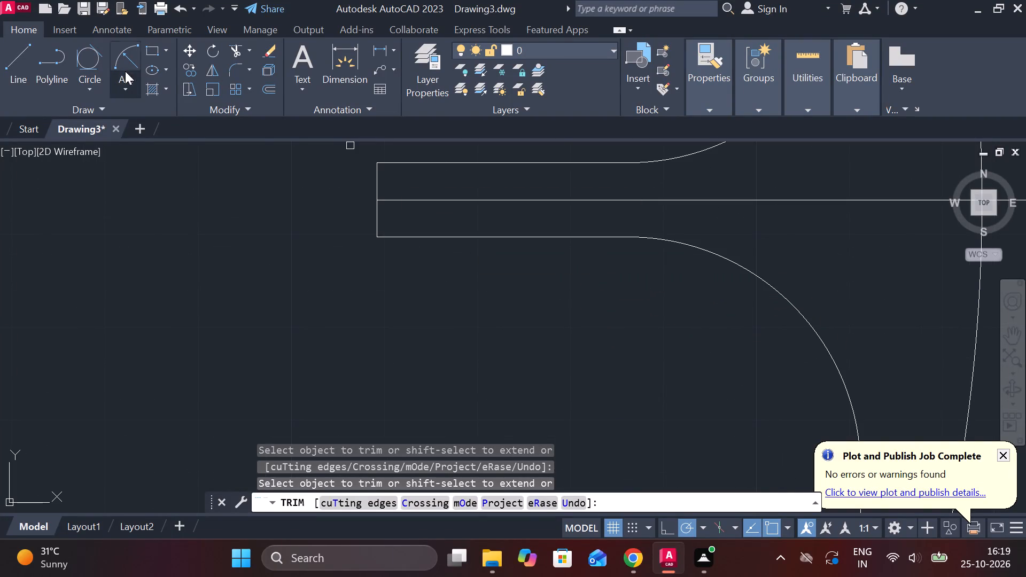
# Draw a circle tangent to the three edges at the closed square end of the horizontal stem.
pyautogui.click(99, 60)
pyautogui.click(402, 161)
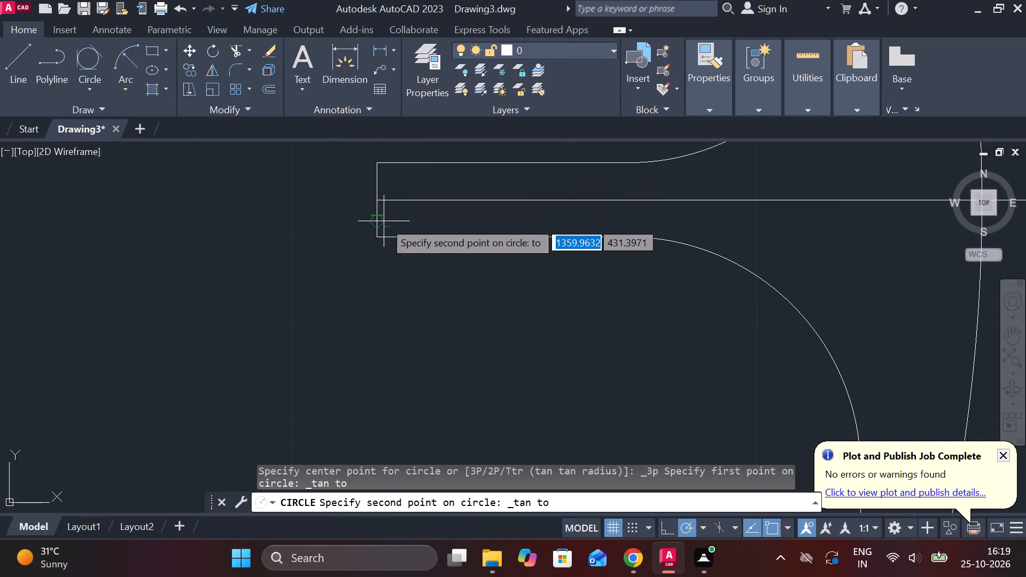
pyautogui.click(372, 214)
pyautogui.click(401, 235)
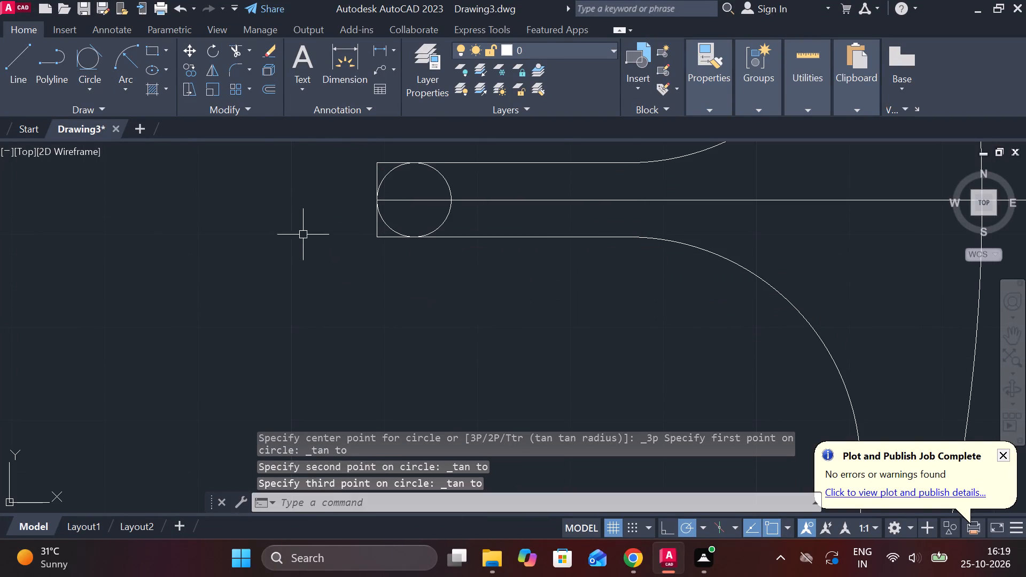
# Trim the stem's square corners and the inner half of the tangent circle to leave a rounded end.
pyautogui.click(240, 56)
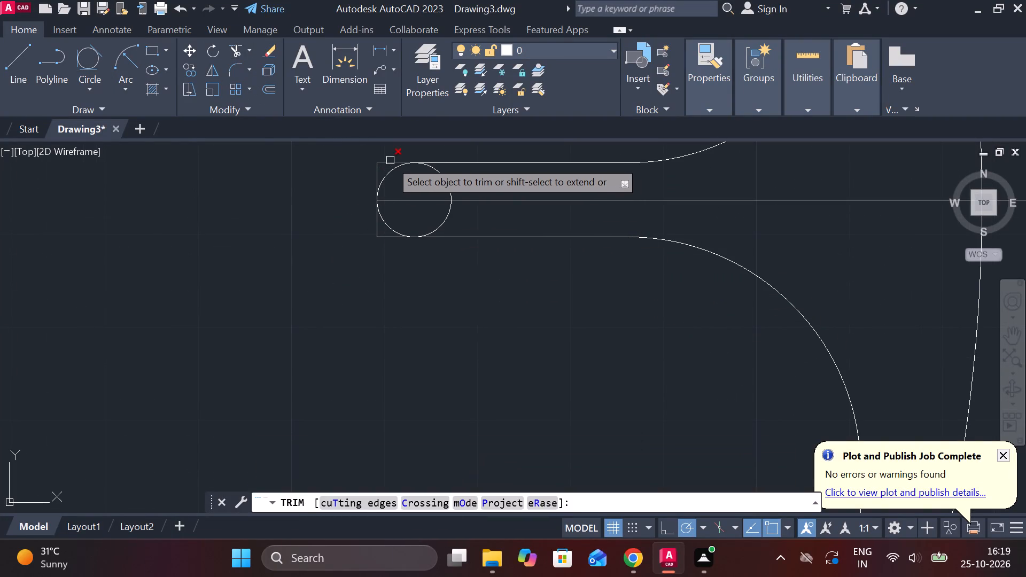
pyautogui.click(390, 160)
pyautogui.click(380, 166)
pyautogui.click(378, 223)
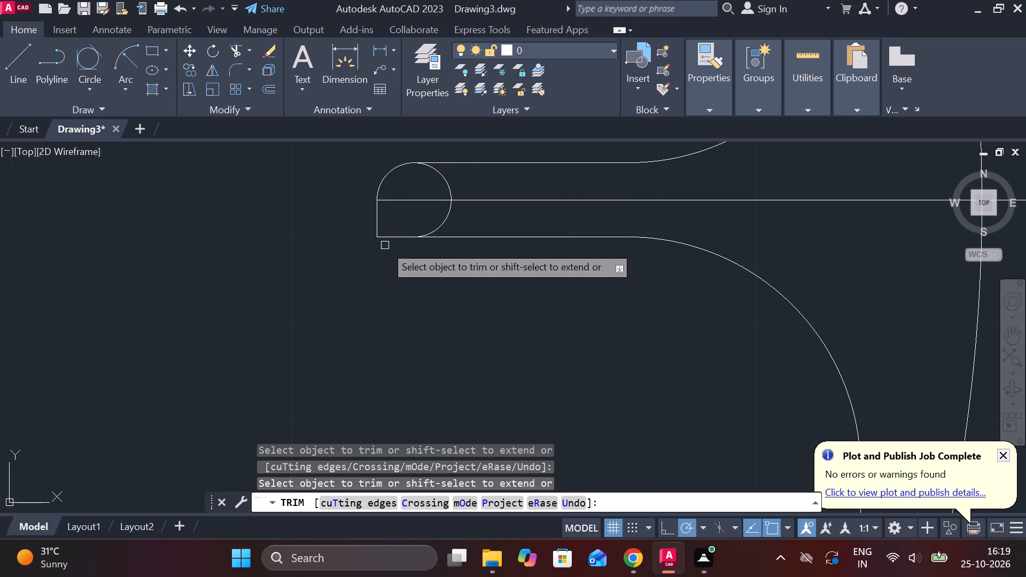
pyautogui.hotkey('ctrl', 'z')
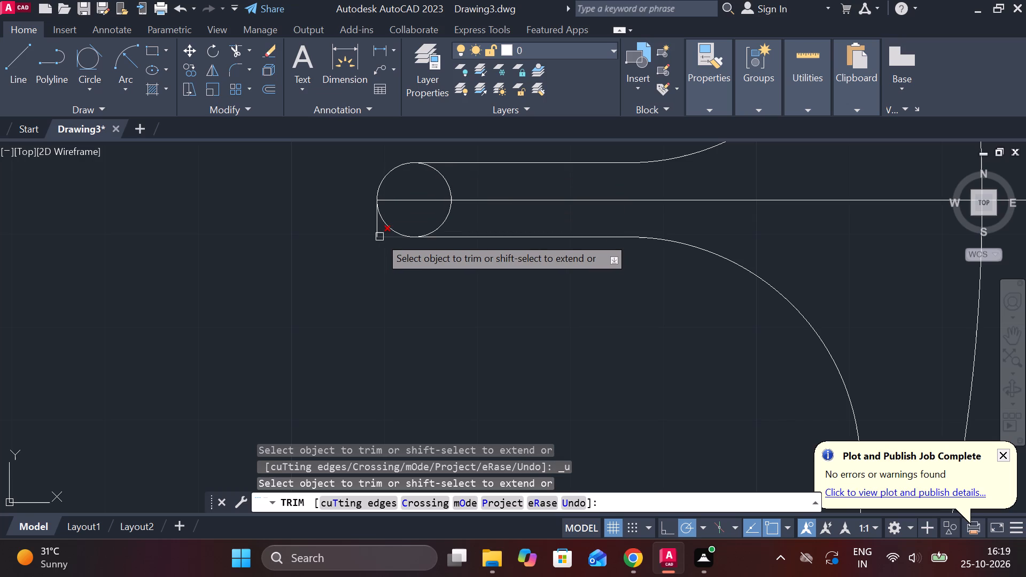
pyautogui.click(379, 237)
pyautogui.click(377, 231)
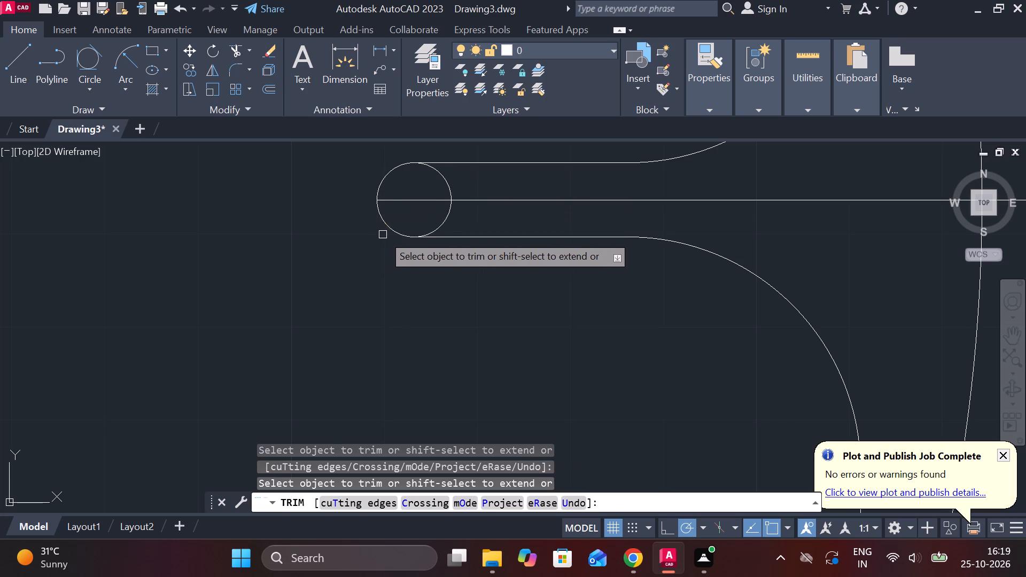
pyautogui.click(445, 219)
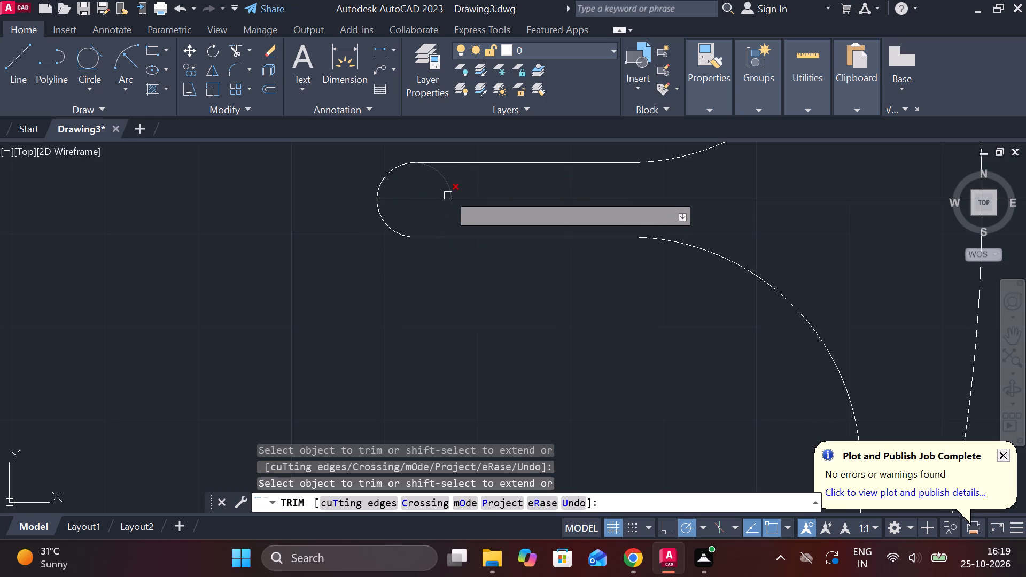
pyautogui.click(449, 189)
# Trim away the horizontal construction line inside the T-shaped profile and beyond its curved face.
pyautogui.scroll(-3, 462, 273)
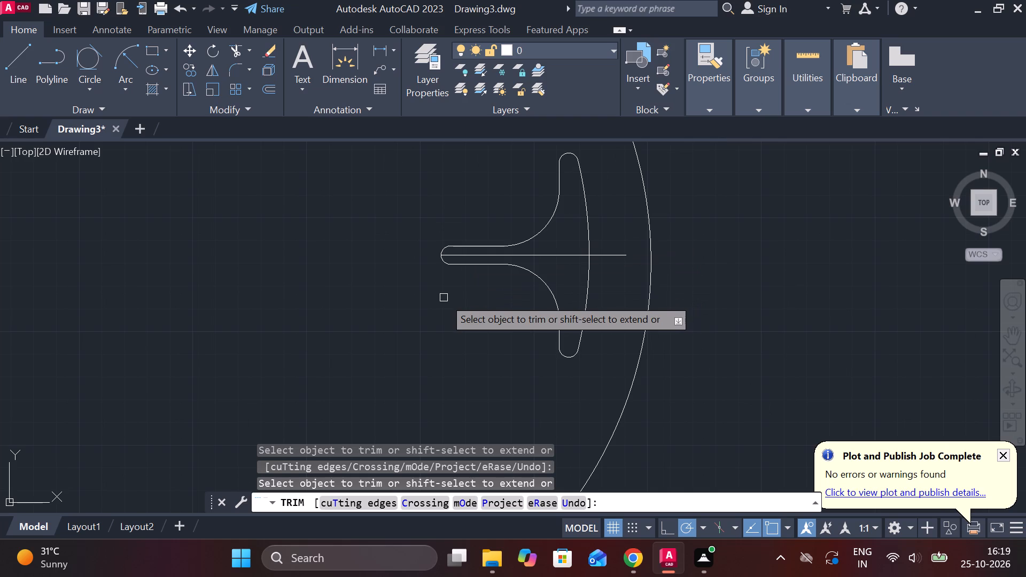
pyautogui.click(563, 254)
pyautogui.click(542, 252)
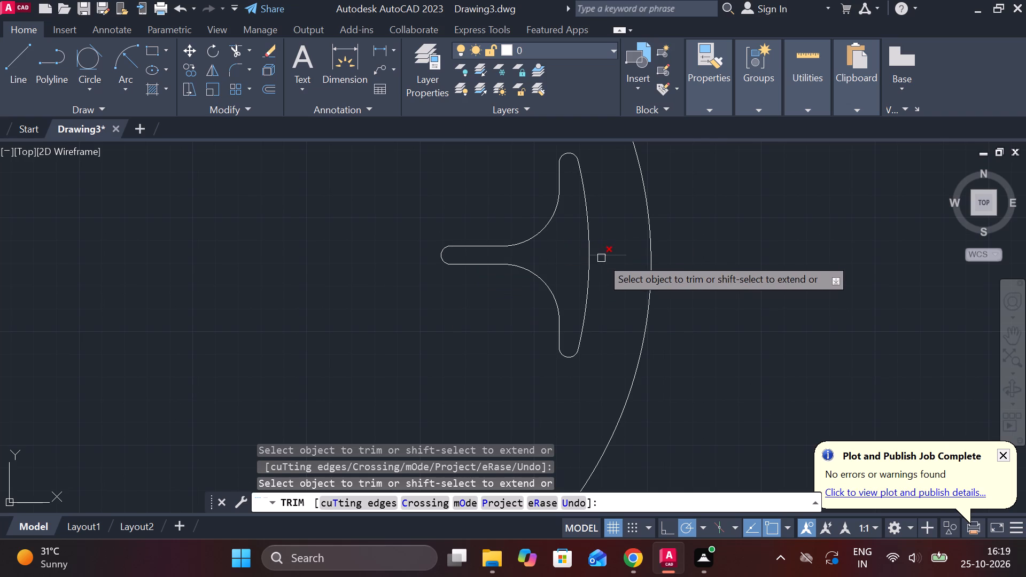
pyautogui.click(601, 256)
pyautogui.scroll(-2, 541, 280)
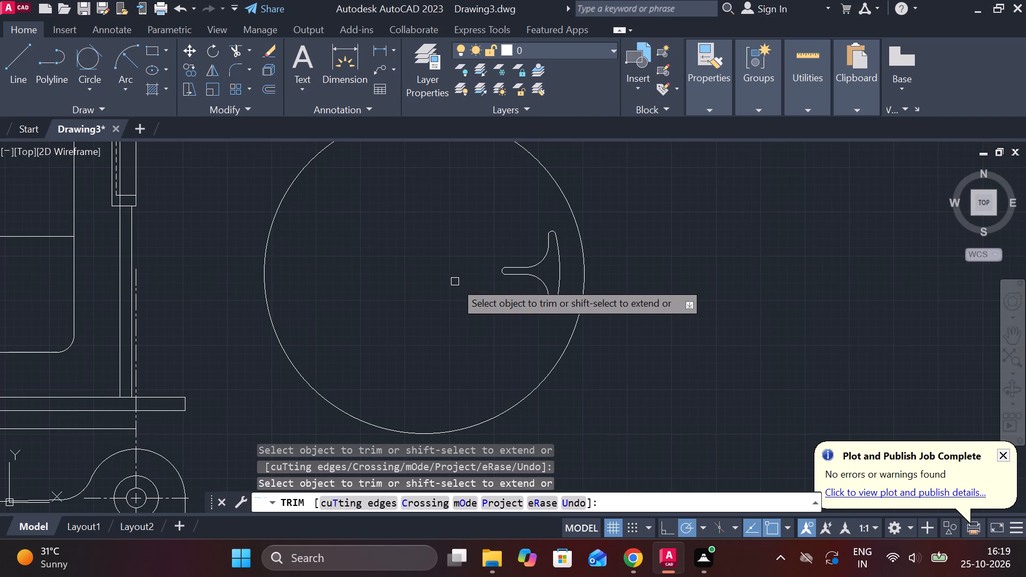
pyautogui.press('Escape')
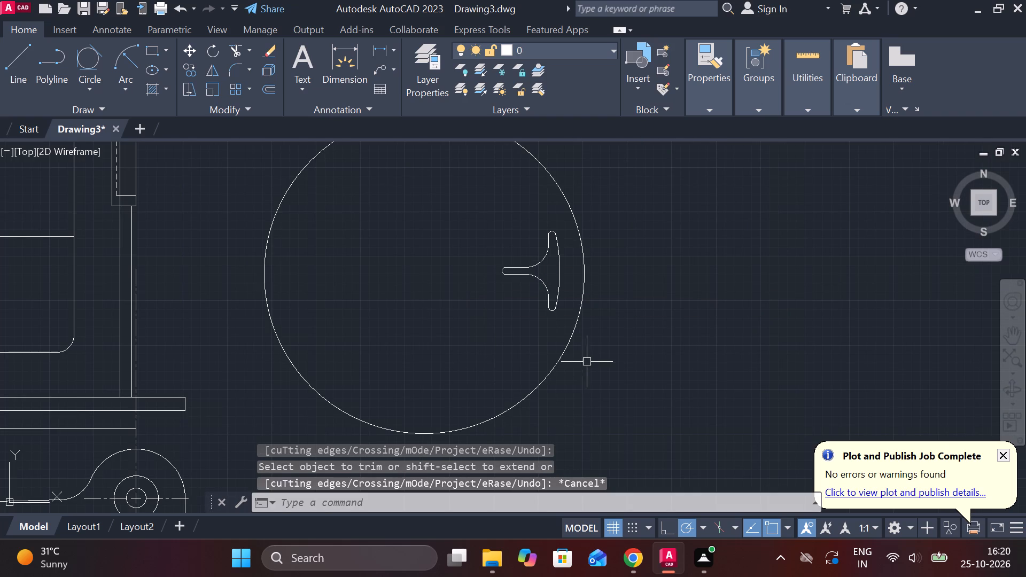
# Erase the large construction circle surrounding the T-shaped profile.
pyautogui.click(554, 372)
pyautogui.press('e')
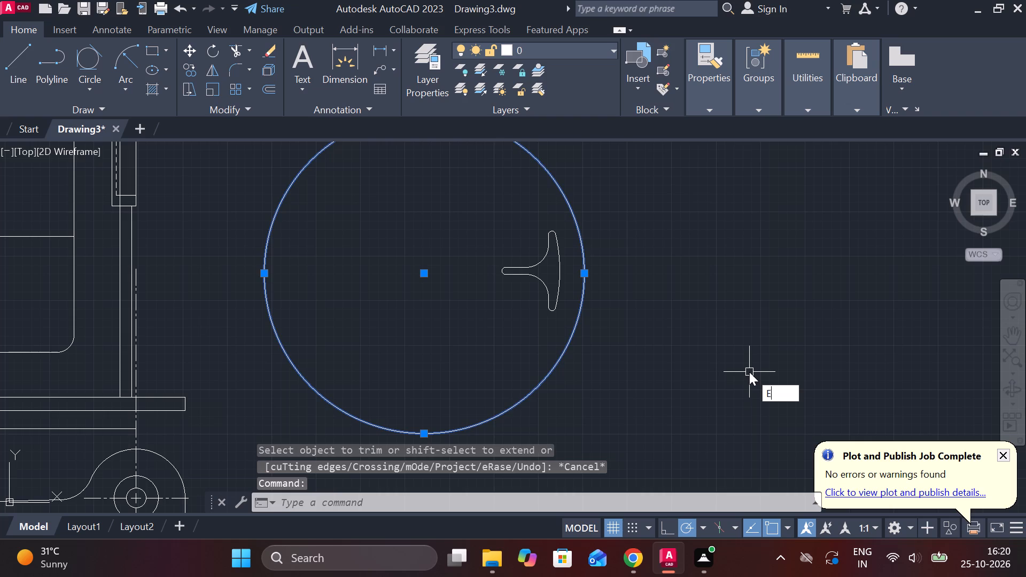
pyautogui.press('Return')
# Move the whole T-shaped profile by its curved face's midpoint onto the horizontal guide line inside the sloped-side opening.
pyautogui.moveTo(656, 349); pyautogui.dragTo(640, 345)
pyautogui.click(484, 218)
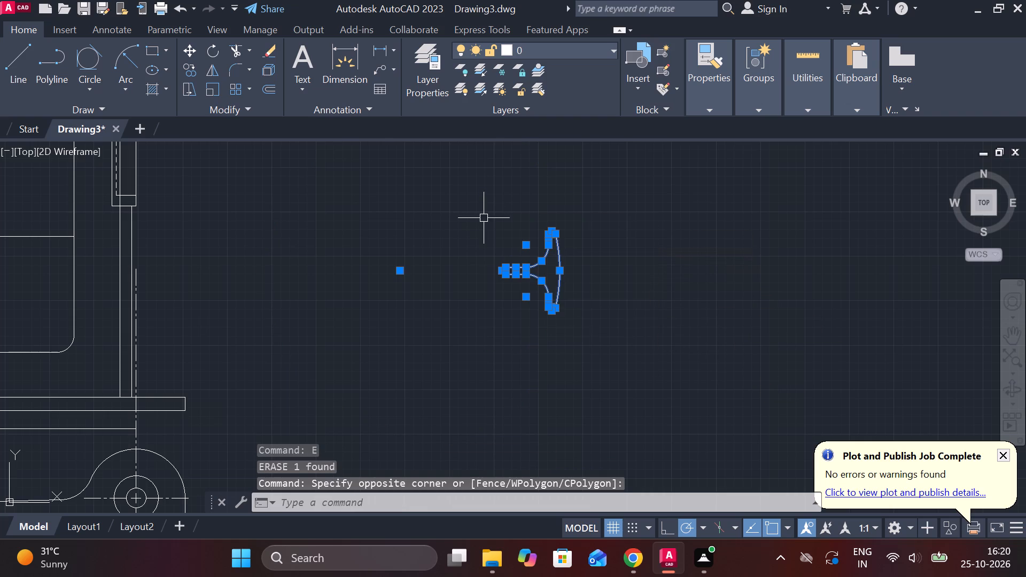
pyautogui.press('m')
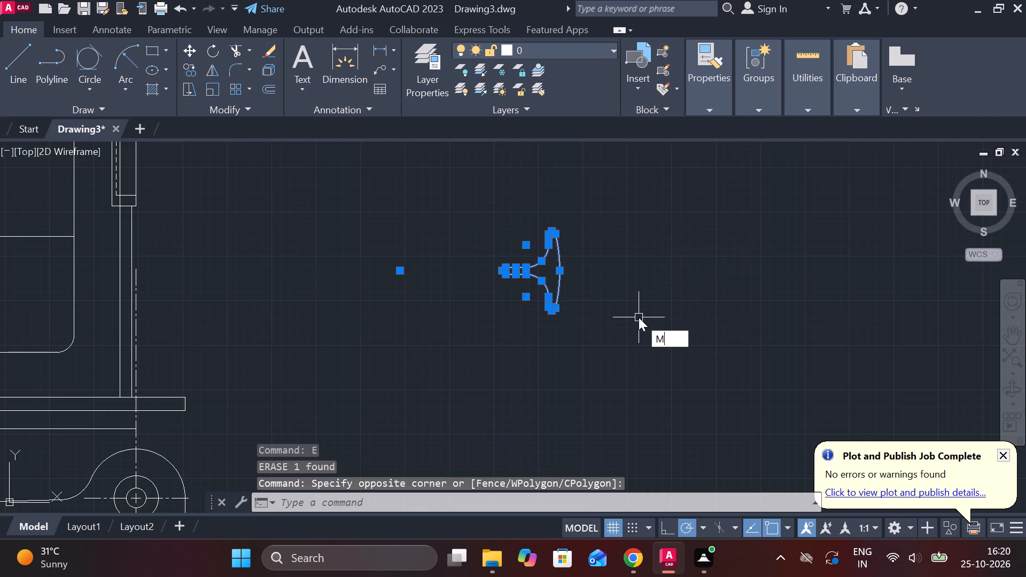
pyautogui.press('Return')
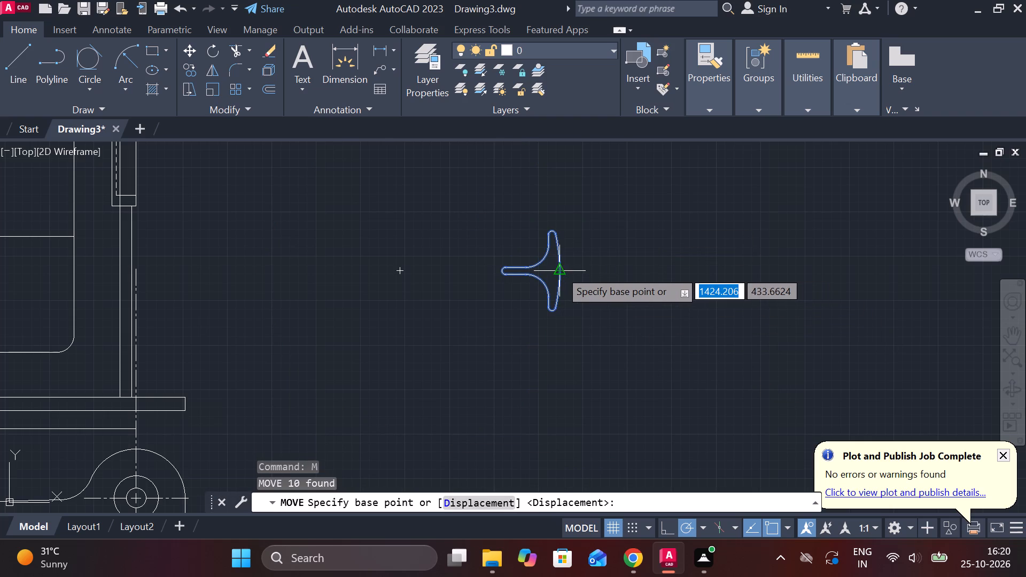
pyautogui.click(559, 270)
pyautogui.scroll(-2, 557, 289)
pyautogui.scroll(2, 310, 297)
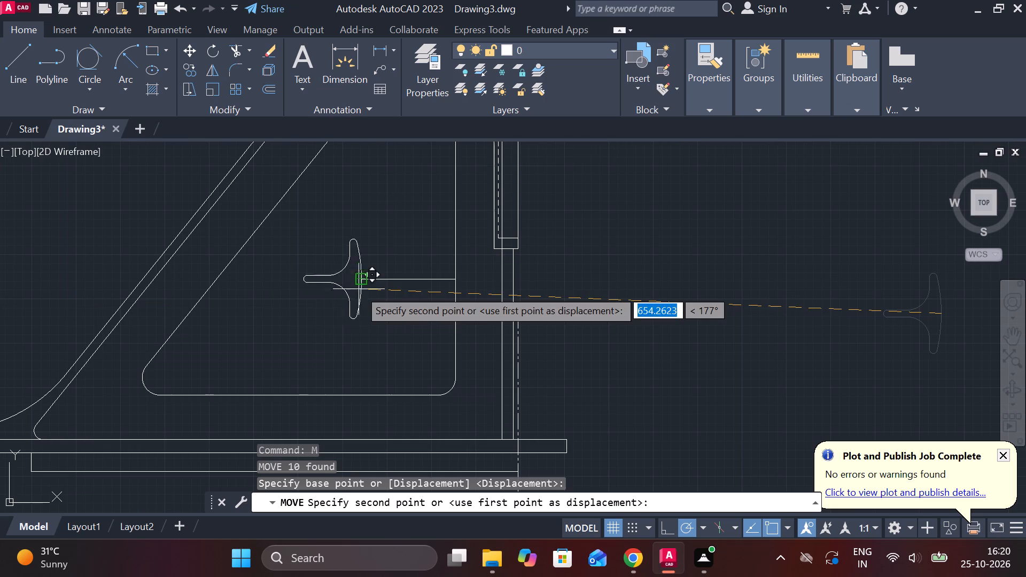
pyautogui.scroll(3, 367, 297)
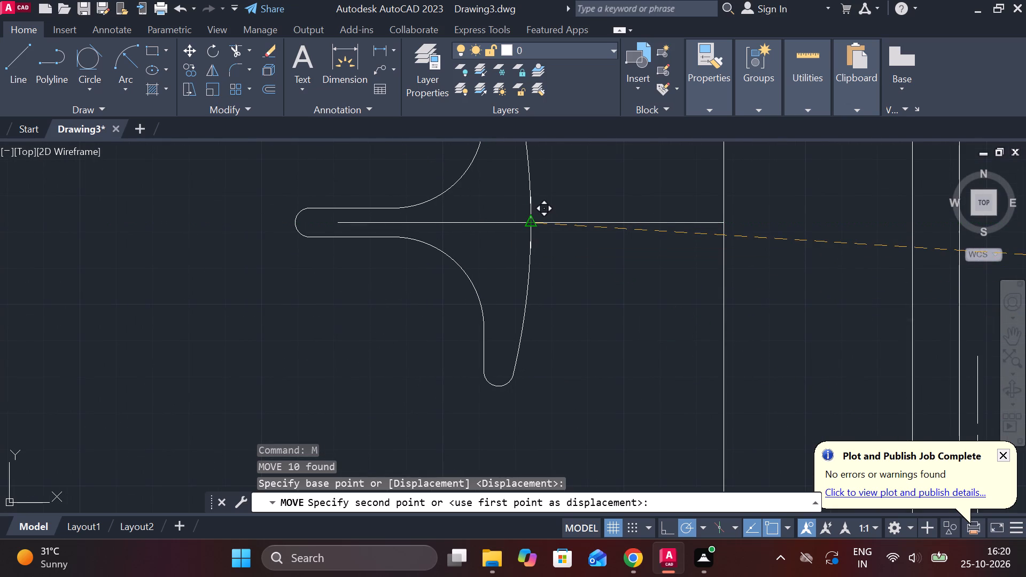
pyautogui.scroll(-3, 525, 224)
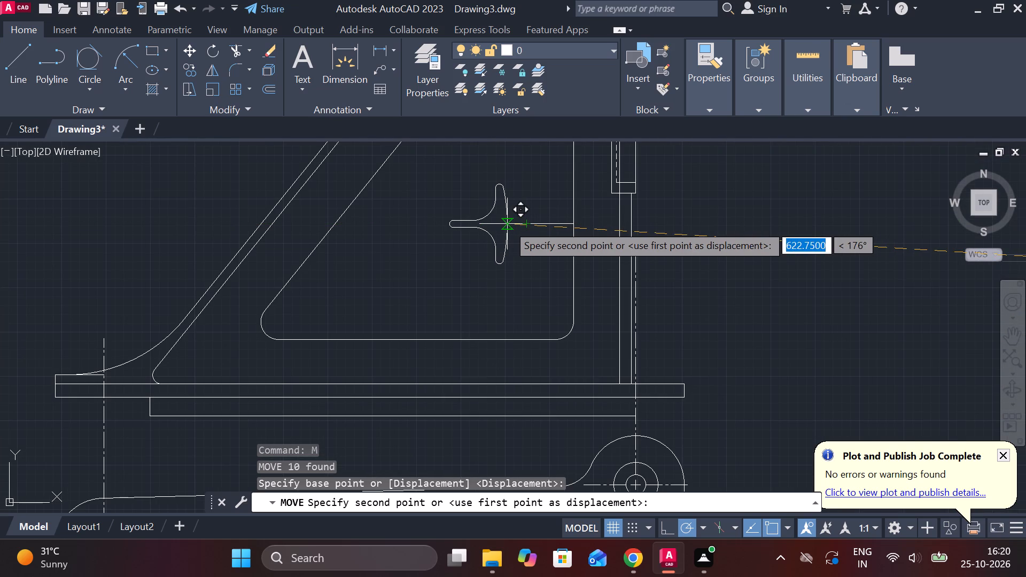
pyautogui.click(507, 224)
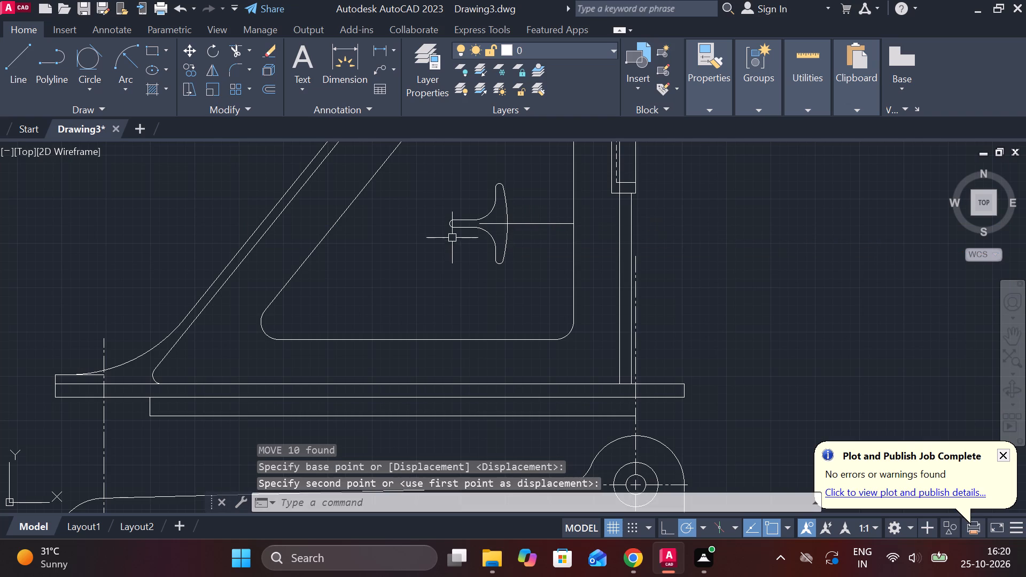
# Erase the horizontal guide line running from the T-shaped profile to the opening's vertical edge.
pyautogui.click(541, 223)
pyautogui.write('E')
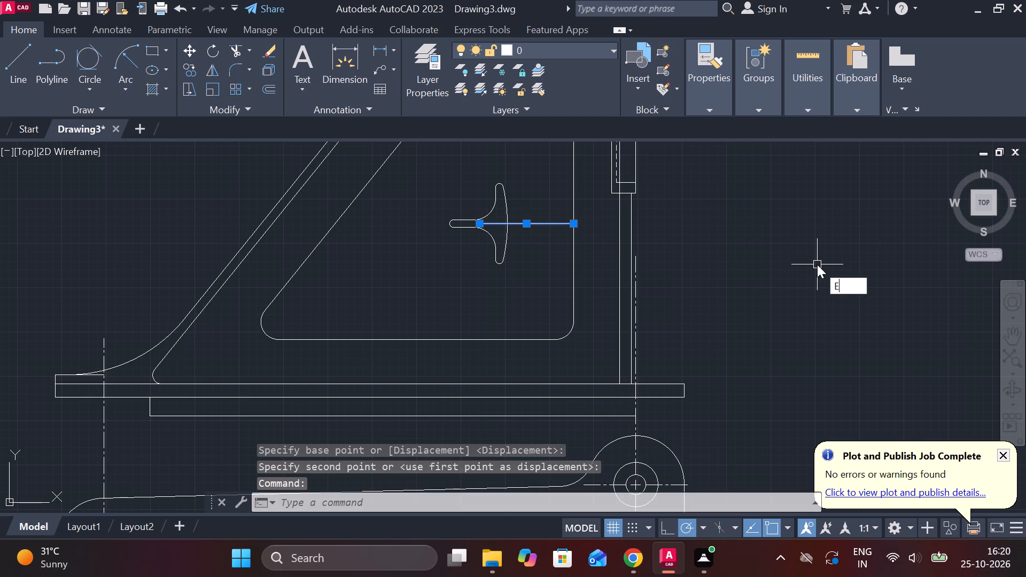
pyautogui.press('space')
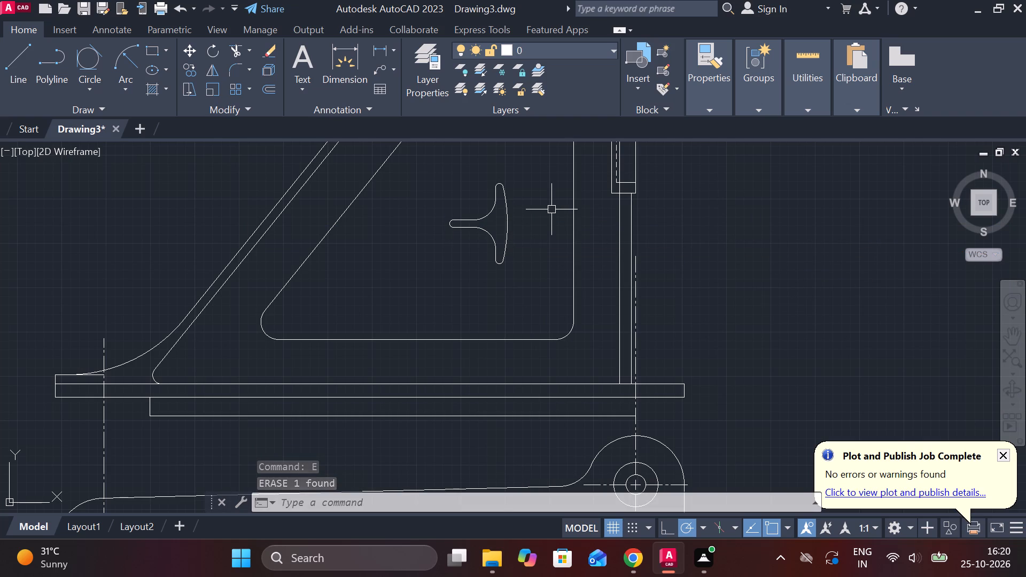
# Add a centerline between the two parallel edges of the T-shaped profile's stem.
pyautogui.scroll(2, 461, 201)
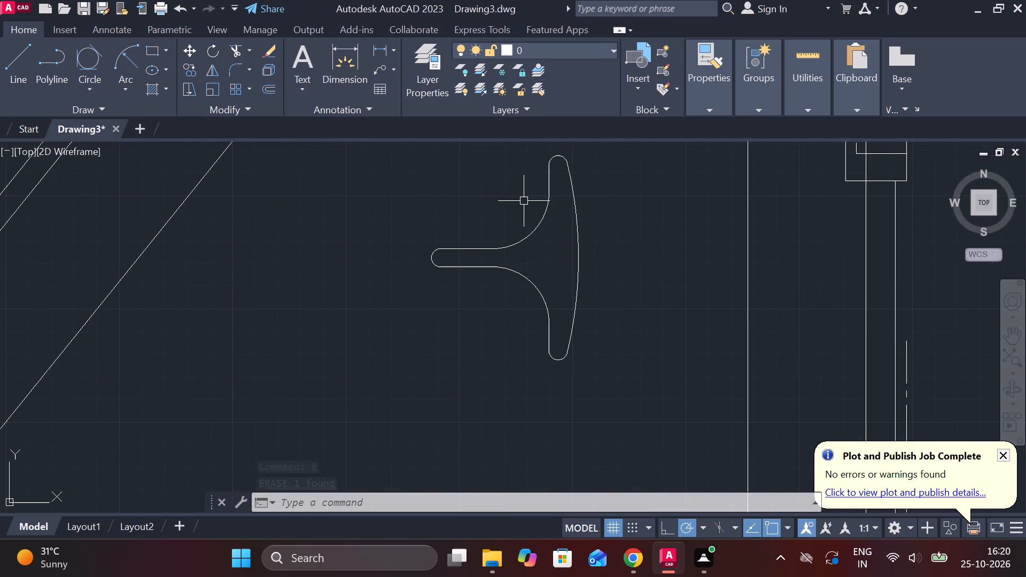
pyautogui.write('CEM')
pyautogui.press('BackSpace')
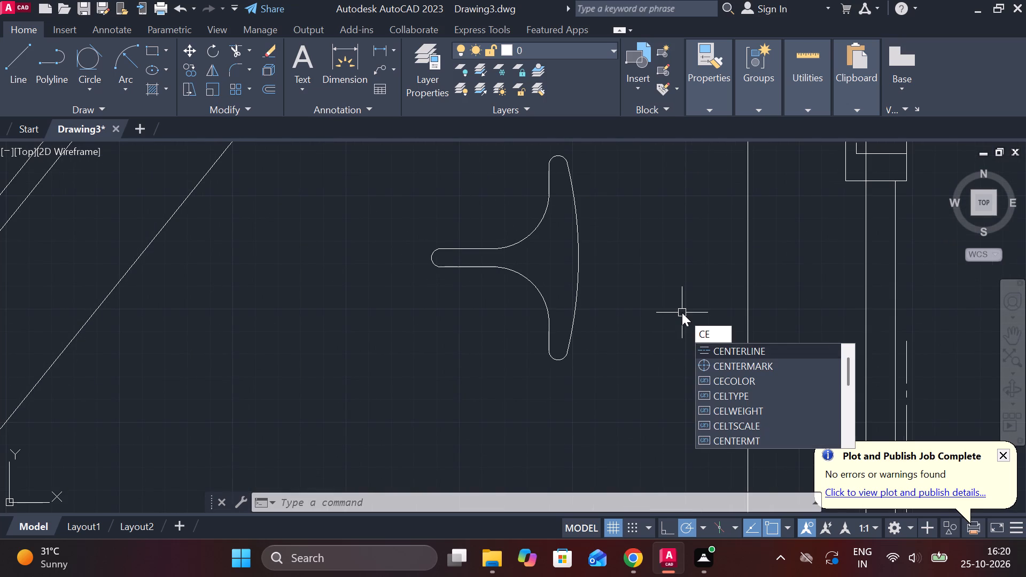
pyautogui.click(753, 349)
pyautogui.click(469, 250)
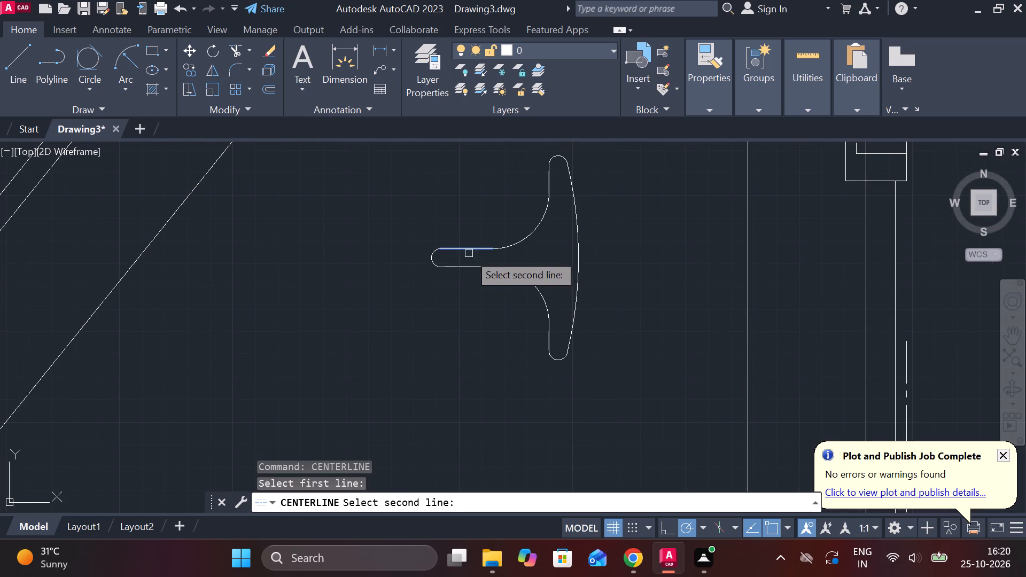
pyautogui.click(467, 270)
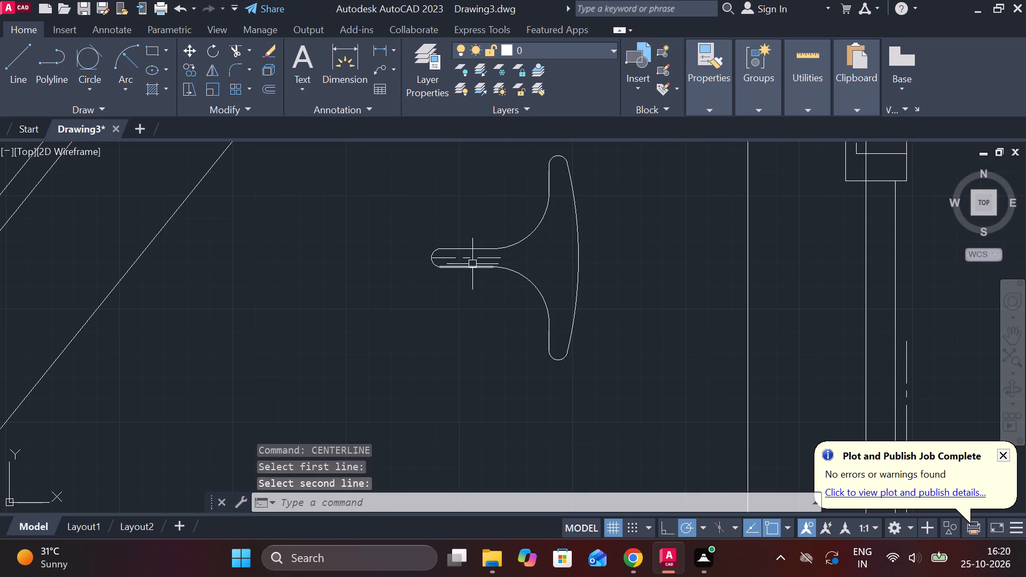
# Extend the stem's centerline past the rounded end and, the other way, beyond the opening's vertical edge.
pyautogui.click(464, 256)
pyautogui.click(432, 258)
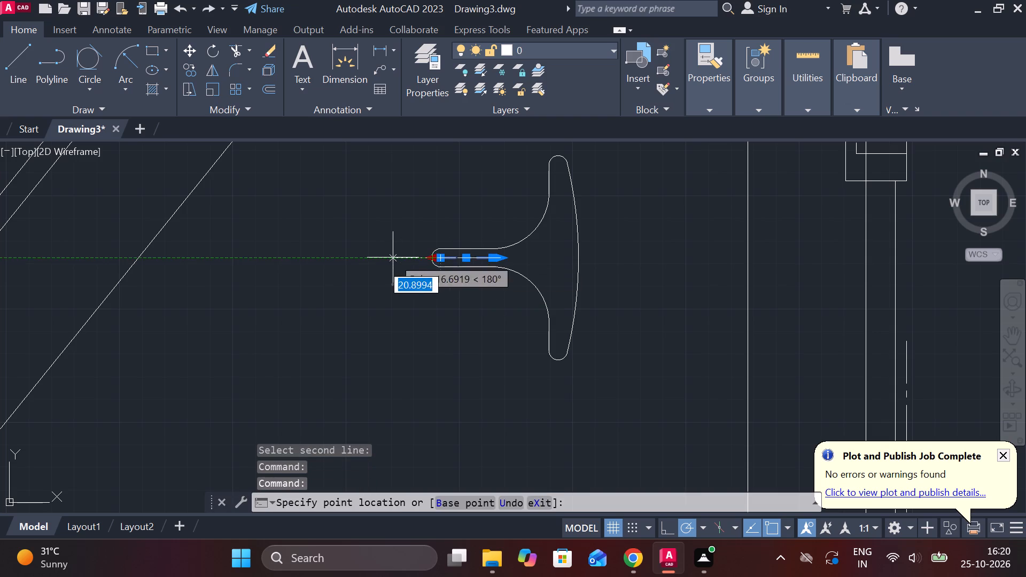
pyautogui.click(393, 258)
pyautogui.click(501, 260)
pyautogui.click(817, 279)
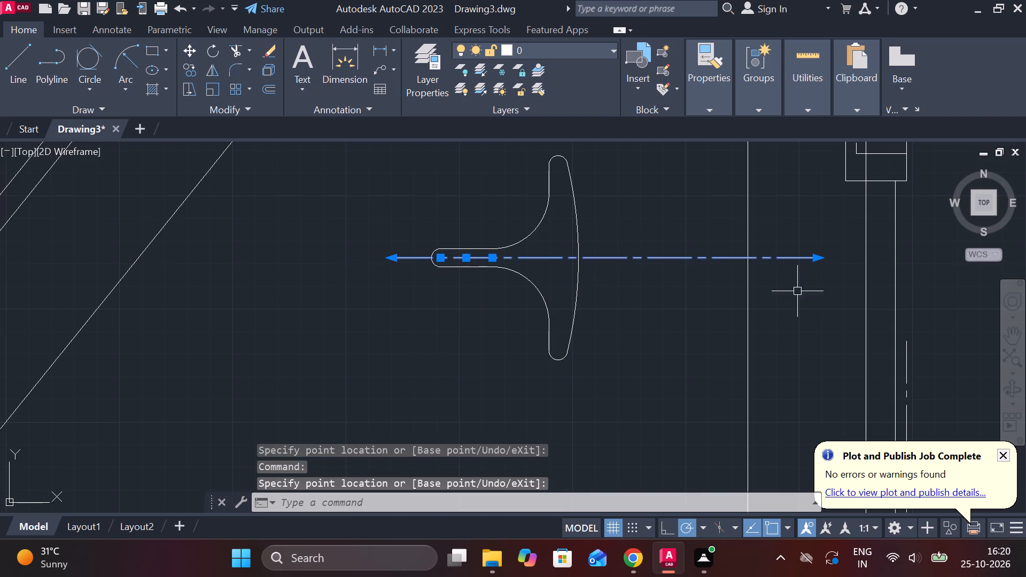
pyautogui.press('Escape')
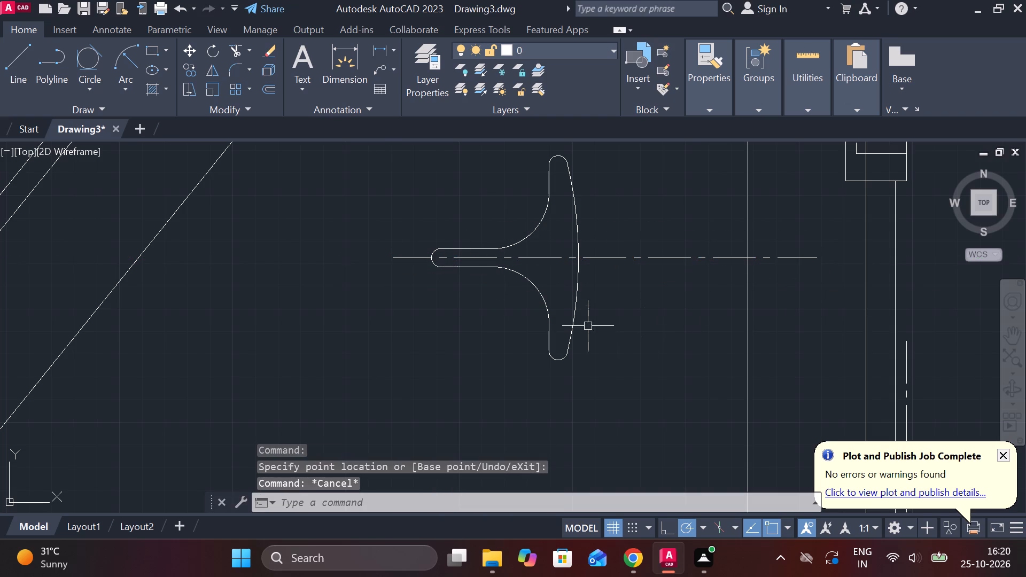
# Copy the T-shaped profile without its centerline to the empty area outside the frame, beyond the vertical post.
pyautogui.scroll(-2, 405, 239)
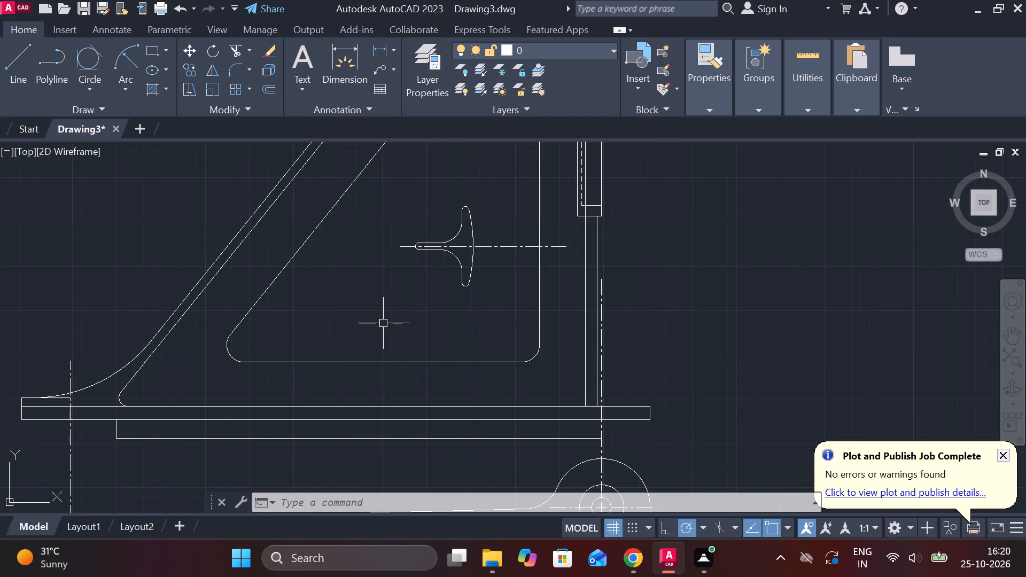
pyautogui.click(410, 197)
pyautogui.click(488, 304)
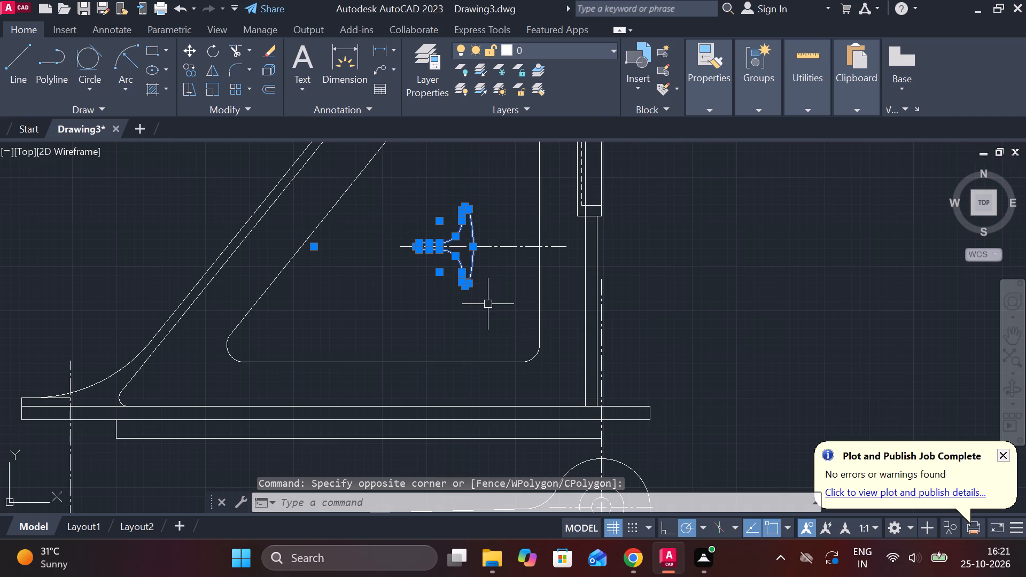
pyautogui.press('c')
pyautogui.press('o')
pyautogui.press('Return')
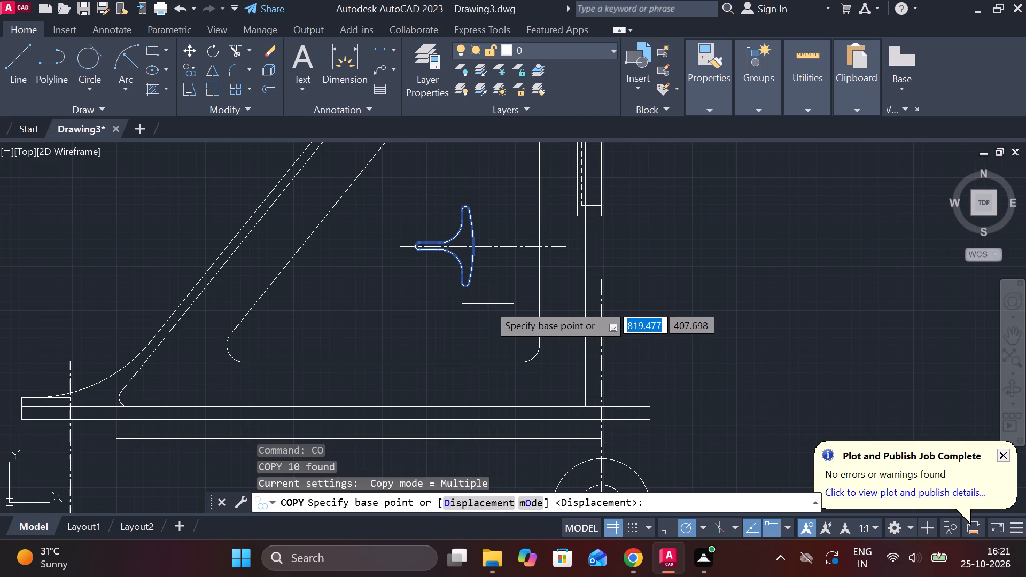
pyautogui.click(488, 304)
pyautogui.moveTo(657, 363); pyautogui.dragTo(543, 363, button='middle')
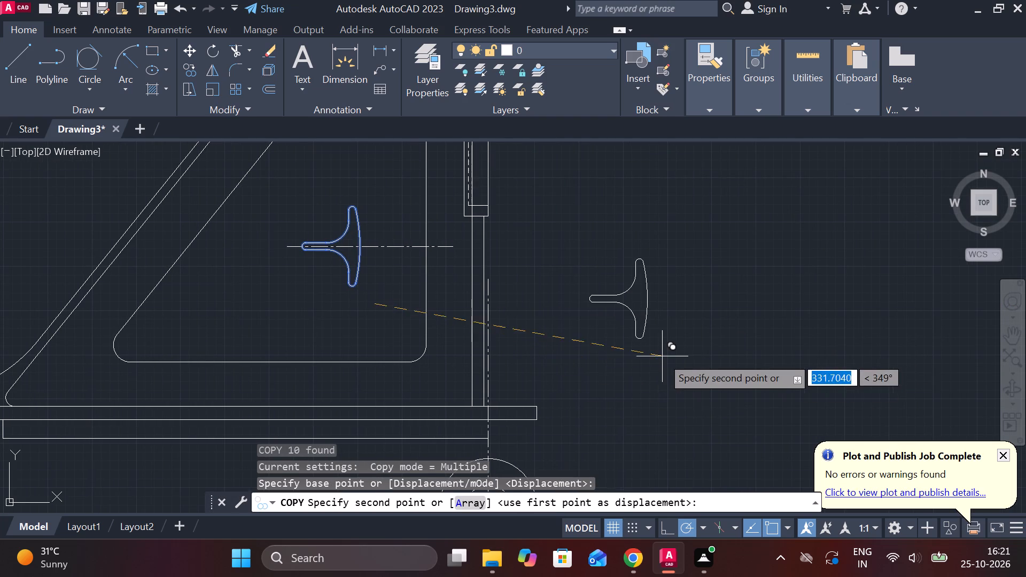
pyautogui.click(655, 353)
pyautogui.press('Escape')
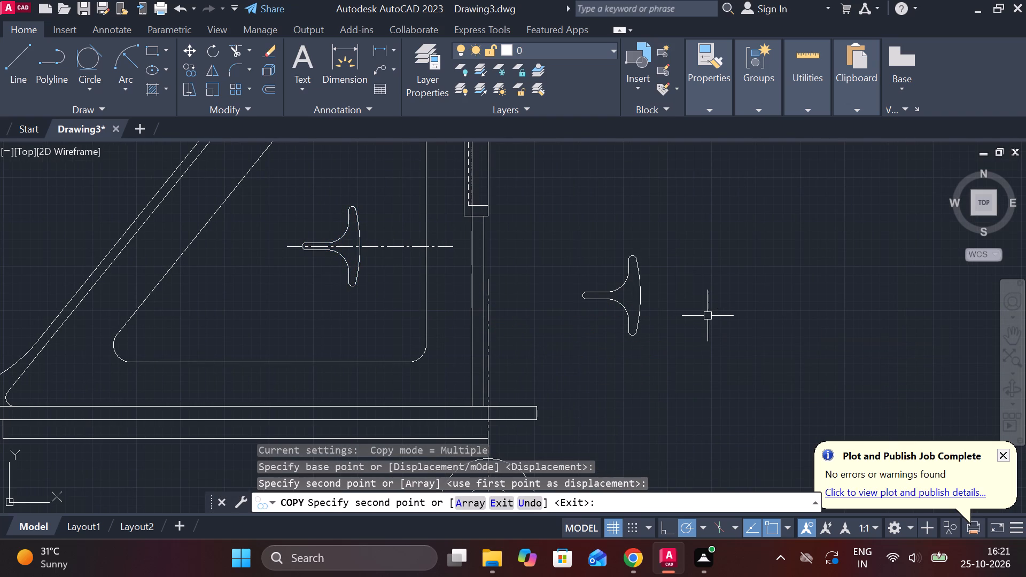
# Rotate the T-shaped copy beside the vertical post by 270° so that its stem points straight up.
pyautogui.click(561, 239)
pyautogui.click(697, 383)
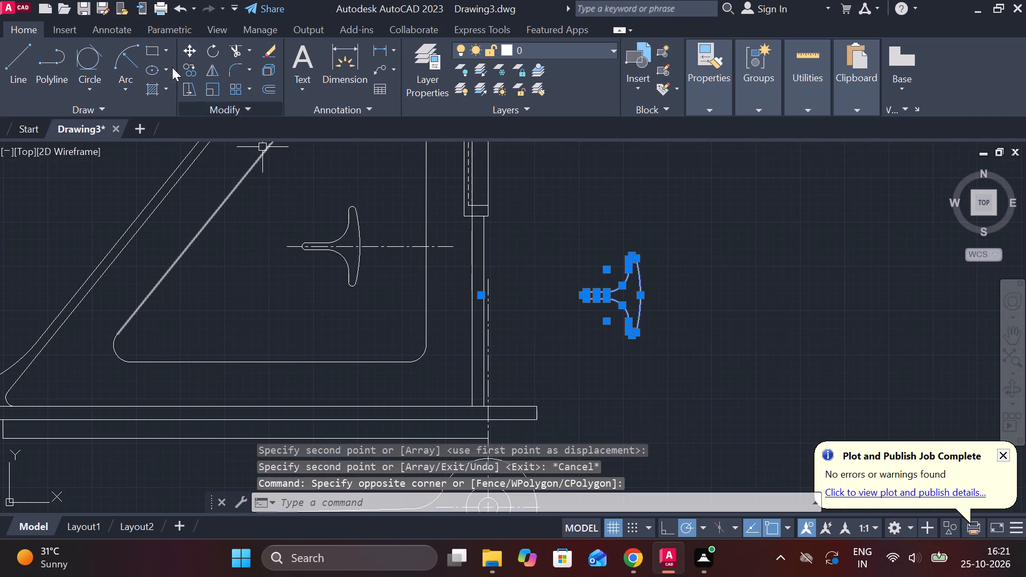
pyautogui.click(209, 53)
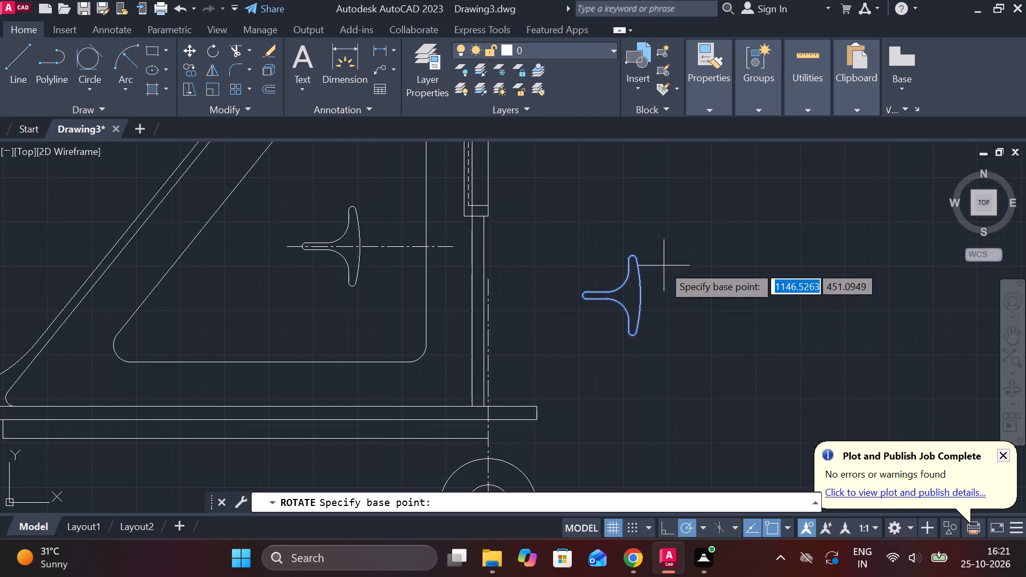
pyautogui.click(642, 258)
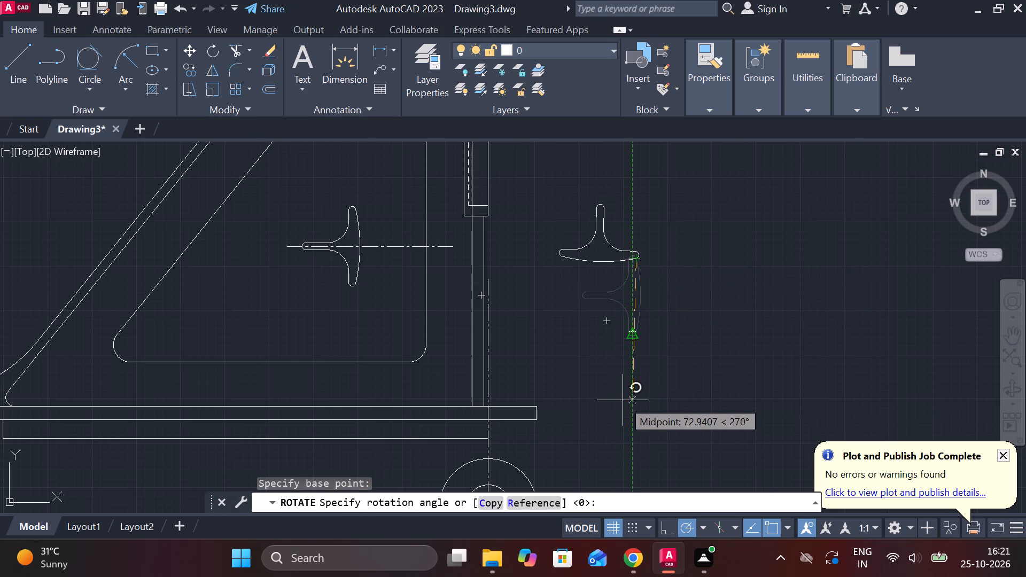
pyautogui.scroll(2, 637, 377)
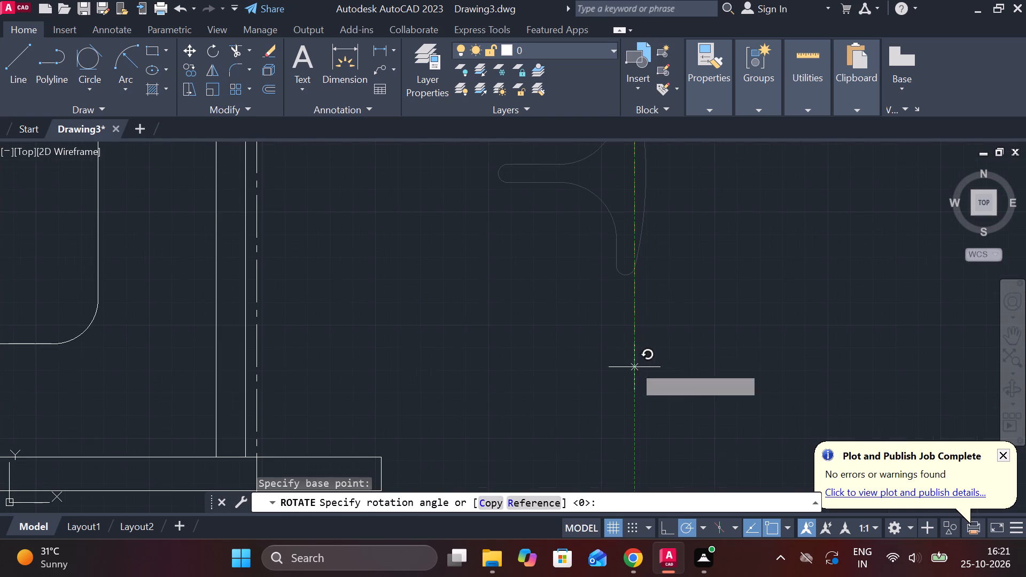
pyautogui.click(638, 323)
# Move the upright T-shaped copy by its curved edge's midpoint onto the base plate's lower line, beneath the sloped-side opening.
pyautogui.scroll(-2, 655, 319)
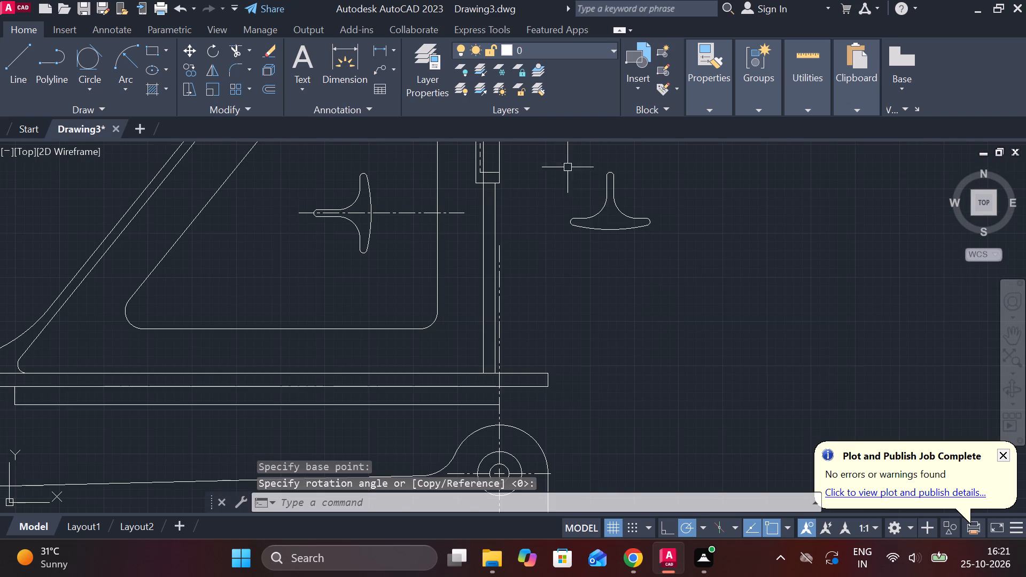
pyautogui.click(558, 156)
pyautogui.click(710, 303)
pyautogui.press('m')
pyautogui.press('Return')
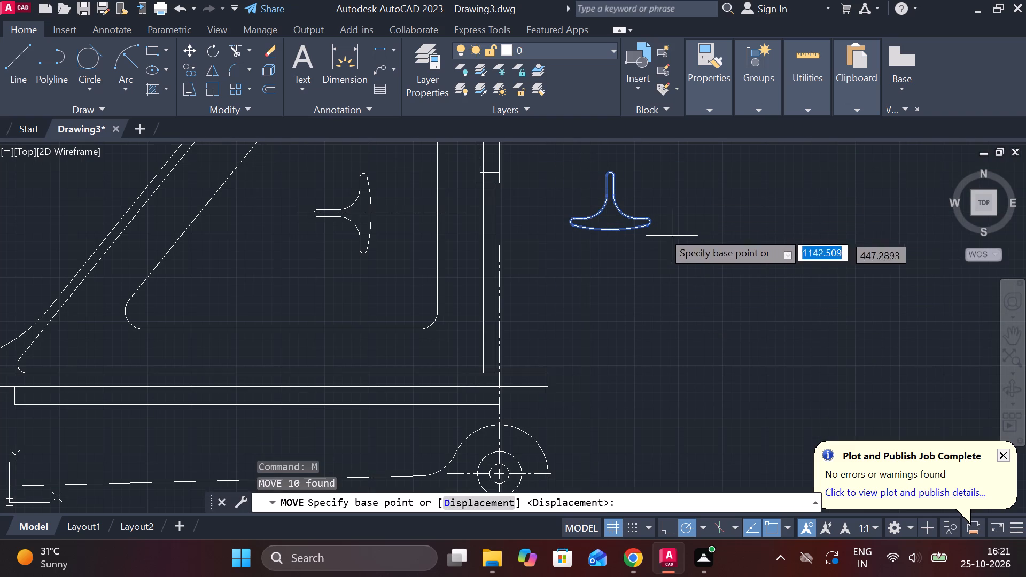
pyautogui.click(612, 232)
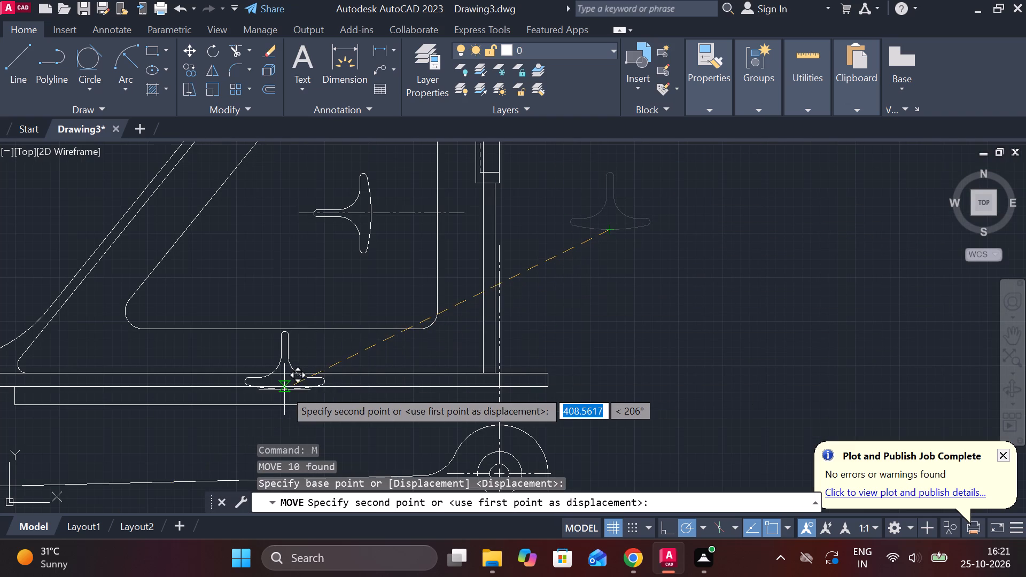
pyautogui.moveTo(293, 392); pyautogui.dragTo(347, 392, button='middle')
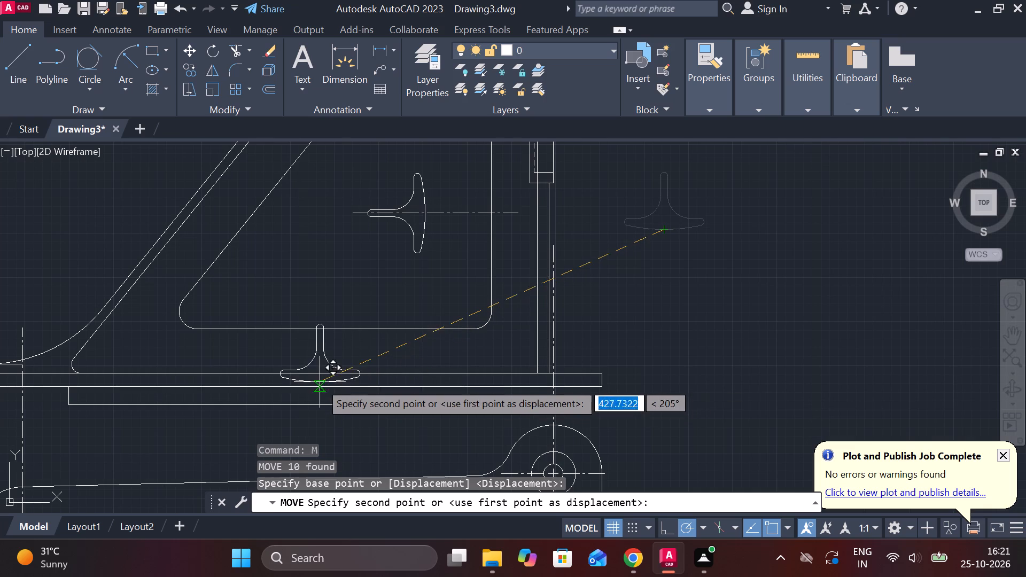
pyautogui.scroll(2, 327, 387)
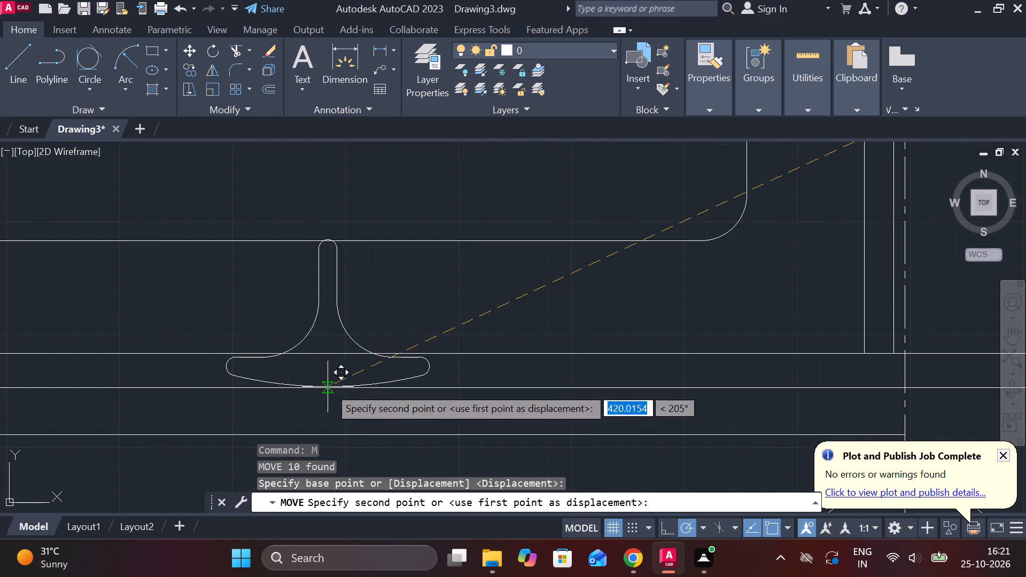
pyautogui.scroll(-2, 368, 386)
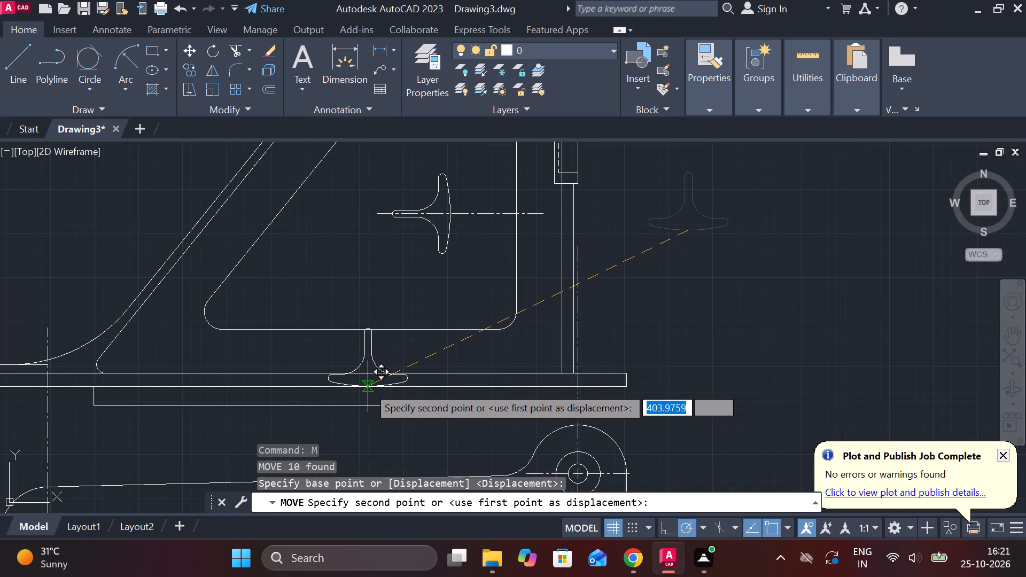
pyautogui.scroll(2, 368, 386)
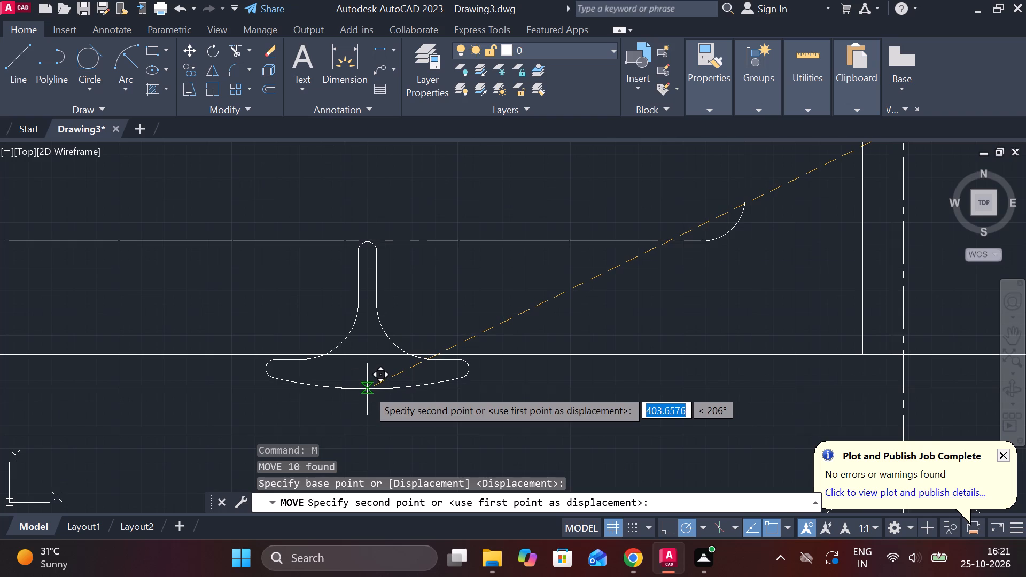
pyautogui.click(365, 388)
# Erase the rounded end arc of the upright profile's stem at the opening's bottom edge.
pyautogui.scroll(-2, 520, 360)
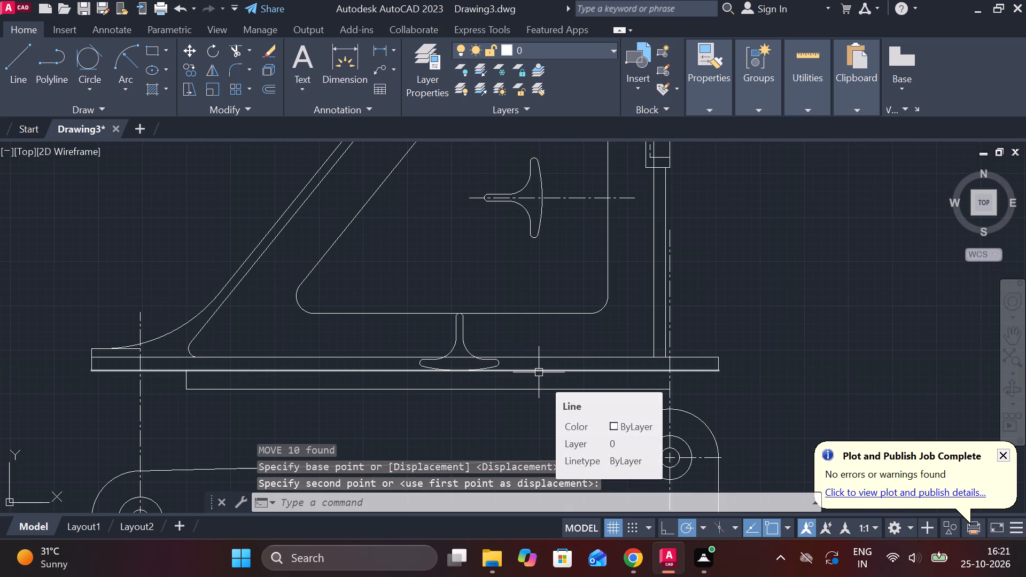
pyautogui.scroll(3, 445, 303)
pyautogui.scroll(1, 556, 356)
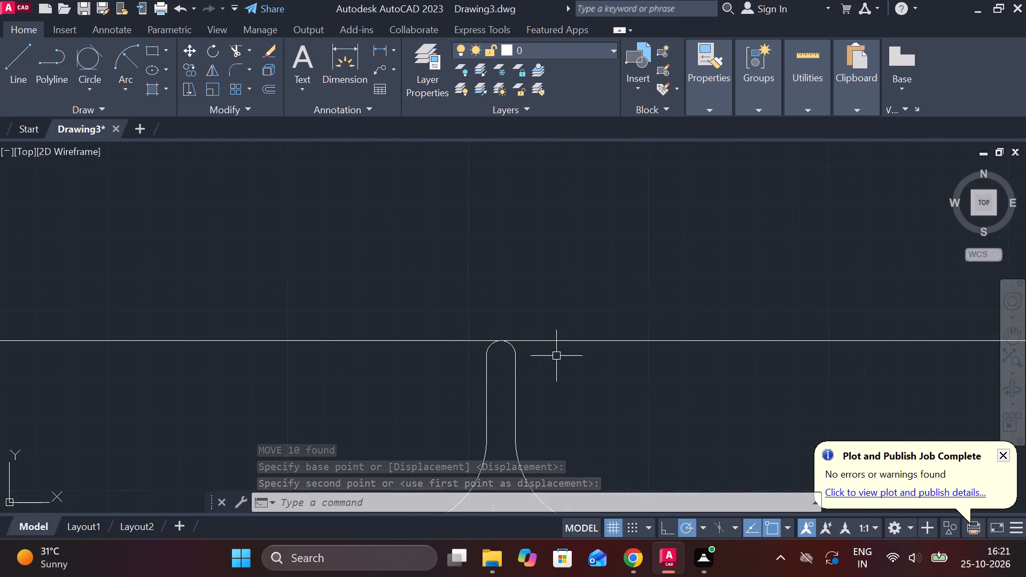
pyautogui.scroll(2, 556, 356)
pyautogui.click(370, 317)
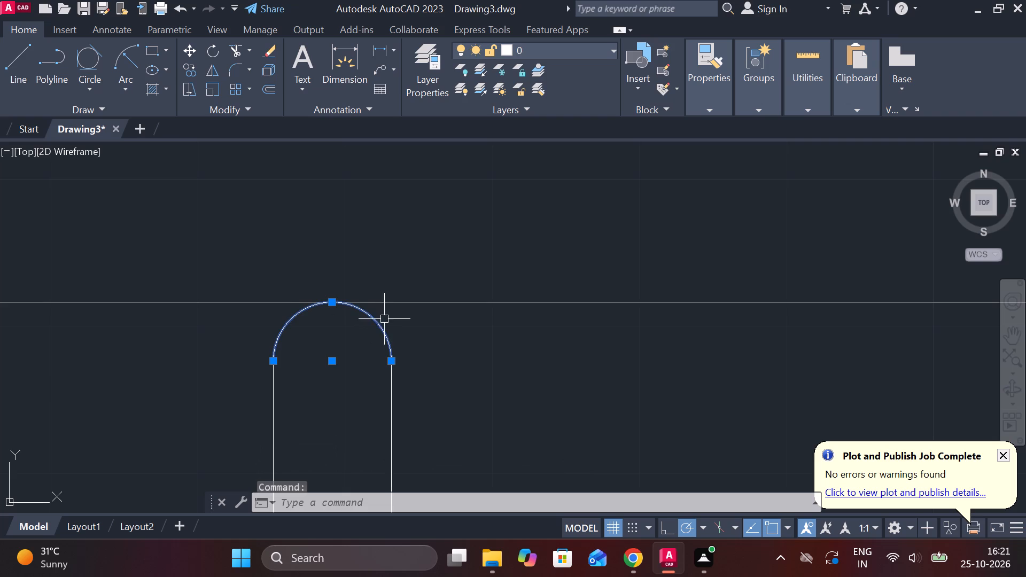
pyautogui.write('E')
pyautogui.press('space')
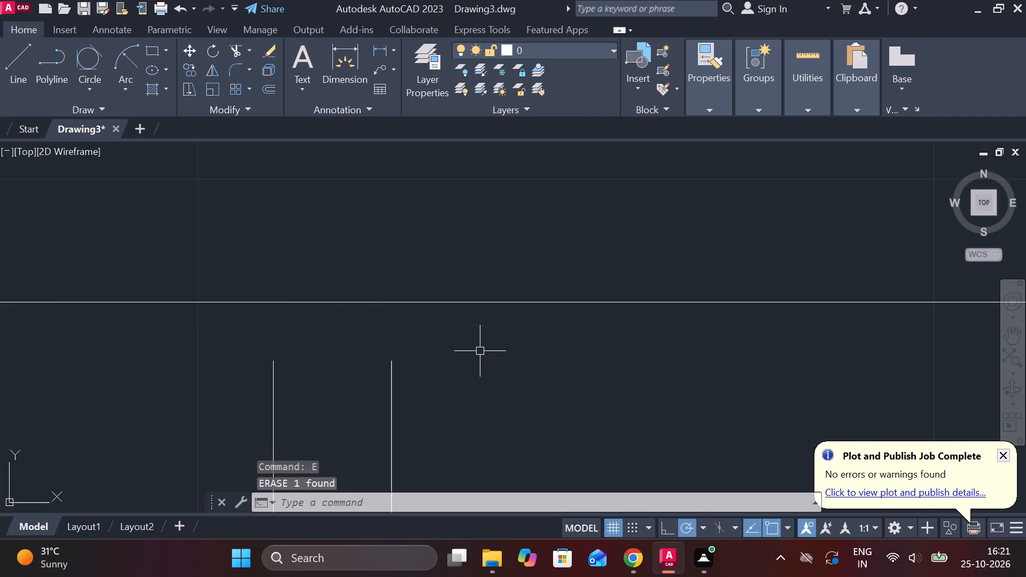
# Extend both stem edges of the upright profile to the opening's bottom edge.
pyautogui.write('EX')
pyautogui.press('space')
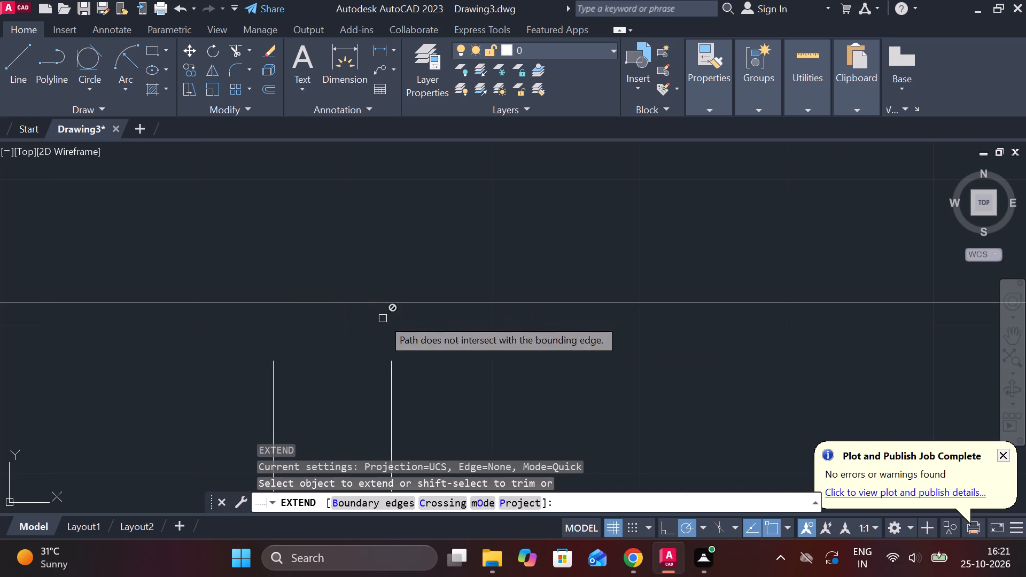
pyautogui.click(393, 394)
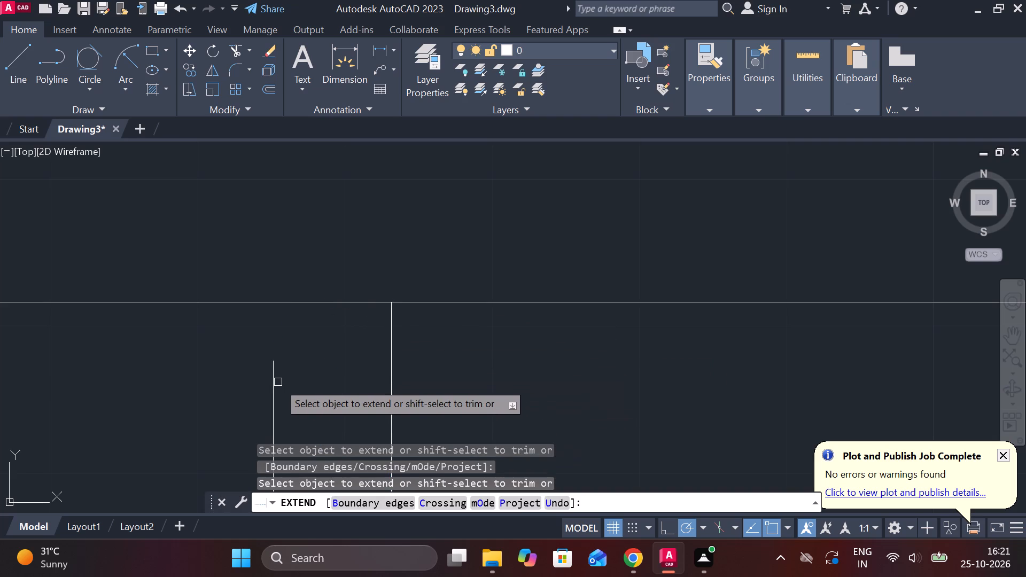
pyautogui.click(273, 373)
pyautogui.scroll(-4, 284, 381)
pyautogui.scroll(-2, 395, 396)
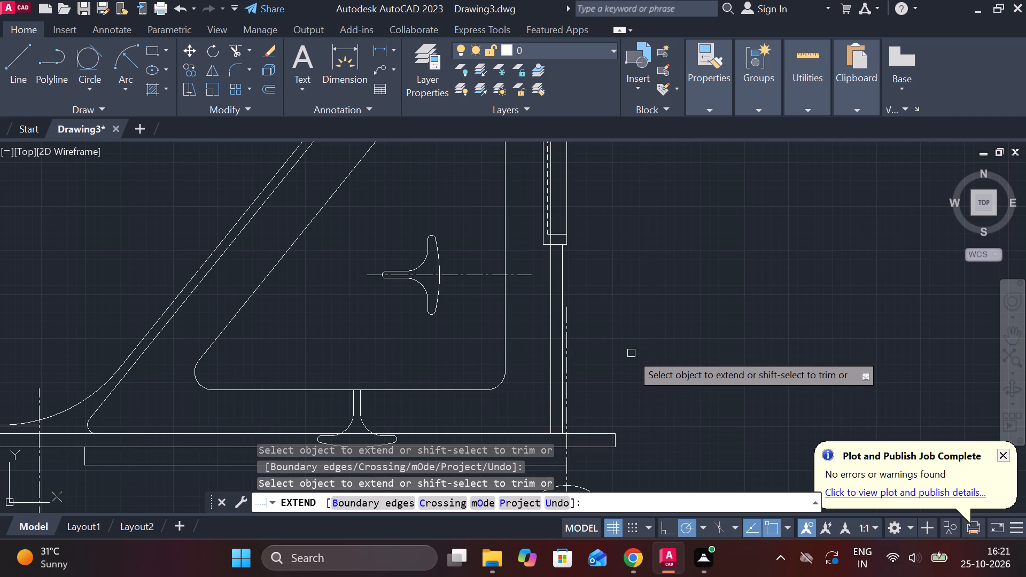
pyautogui.press('Escape')
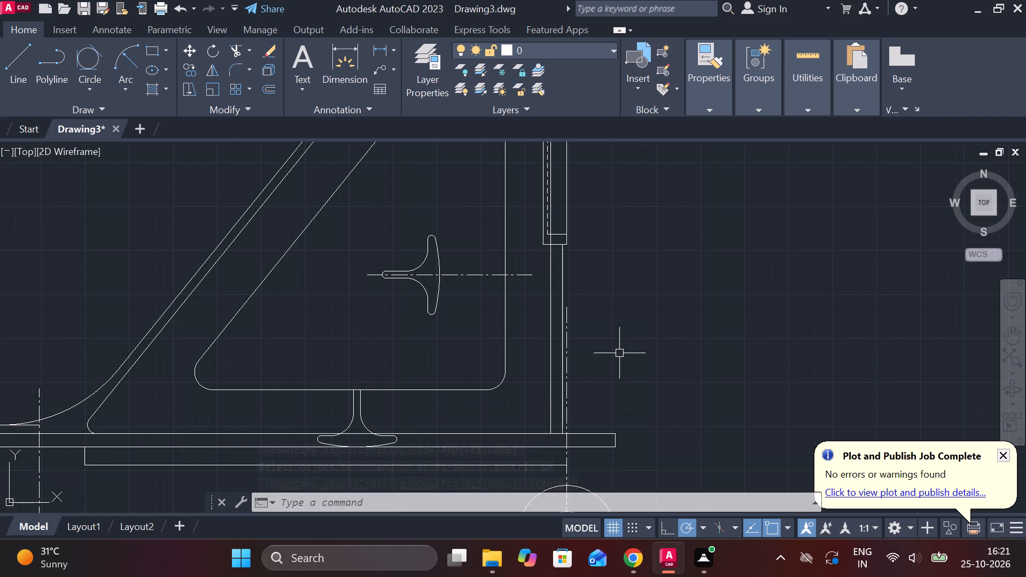
# Copy the T-shaped profile inside the opening, without its centerline, to the empty area outside the frame's sloped side.
pyautogui.moveTo(366, 216); pyautogui.dragTo(370, 233)
pyautogui.click(464, 341)
pyautogui.press('c')
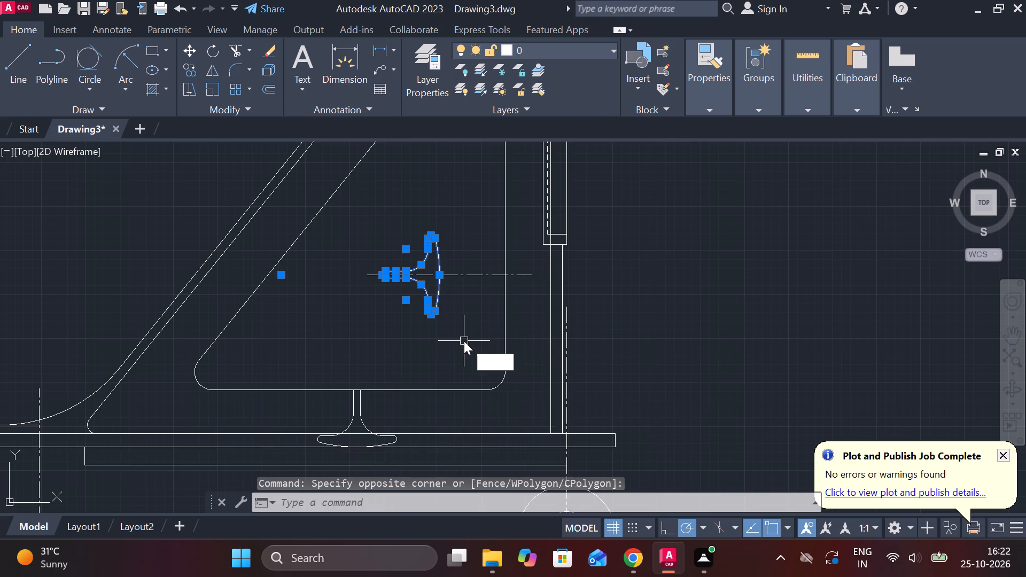
pyautogui.press('o')
pyautogui.press('Return')
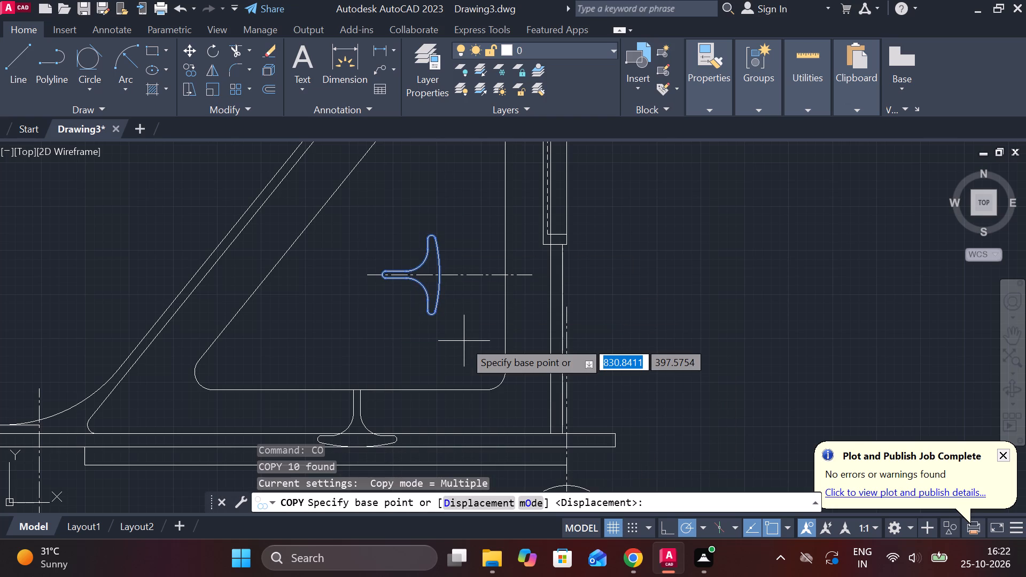
pyautogui.click(464, 341)
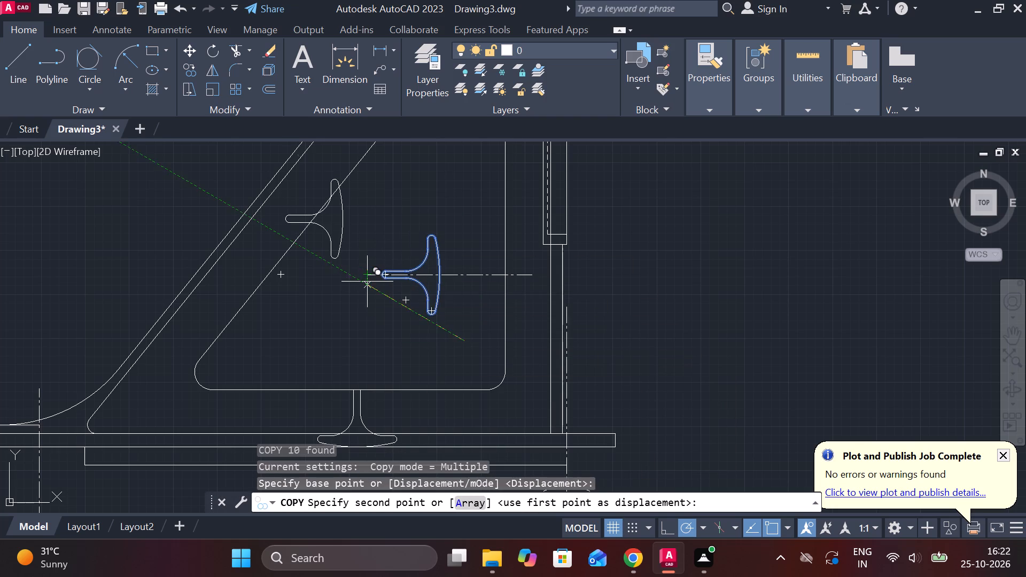
pyautogui.moveTo(374, 317); pyautogui.dragTo(383, 378, button='middle')
pyautogui.scroll(-2, 268, 263)
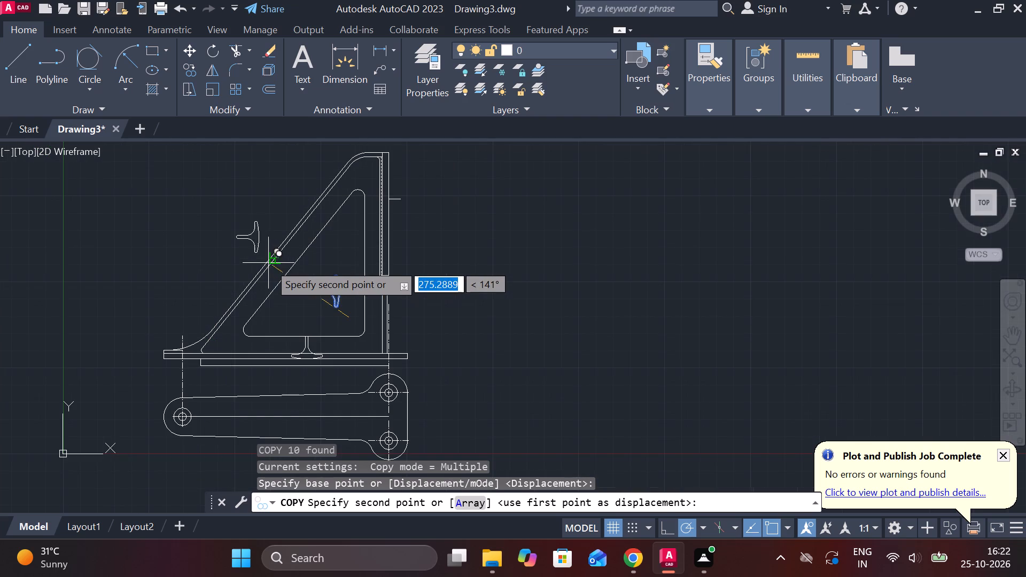
pyautogui.scroll(3, 266, 263)
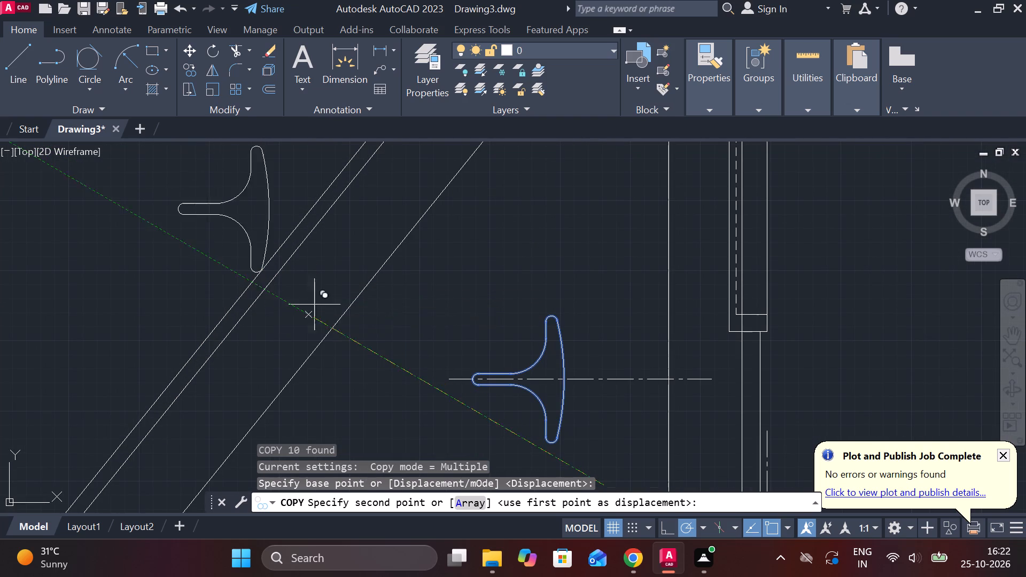
pyautogui.click(290, 287)
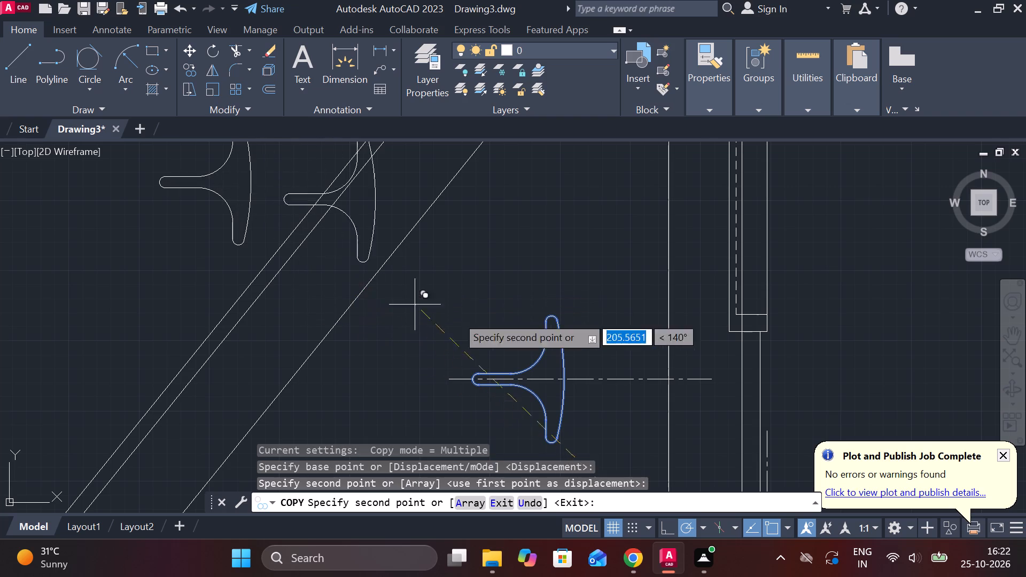
pyautogui.press('Escape')
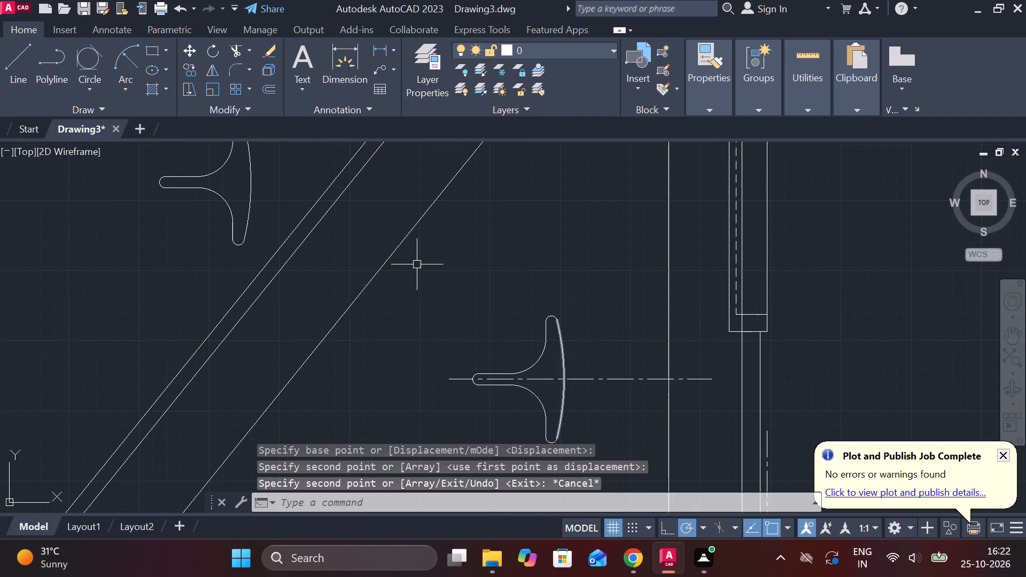
# Rotate the new copy so that its stem points toward the sloped side and its curved flange runs roughly along the slope.
pyautogui.moveTo(281, 258); pyautogui.dragTo(318, 325, button='middle')
pyautogui.moveTo(155, 175); pyautogui.dragTo(162, 181)
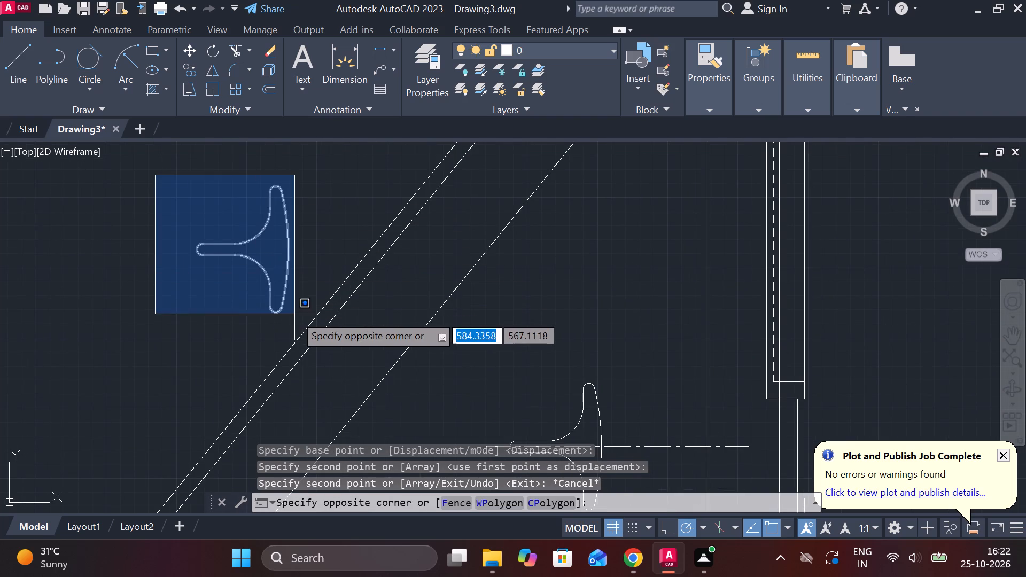
pyautogui.click(294, 314)
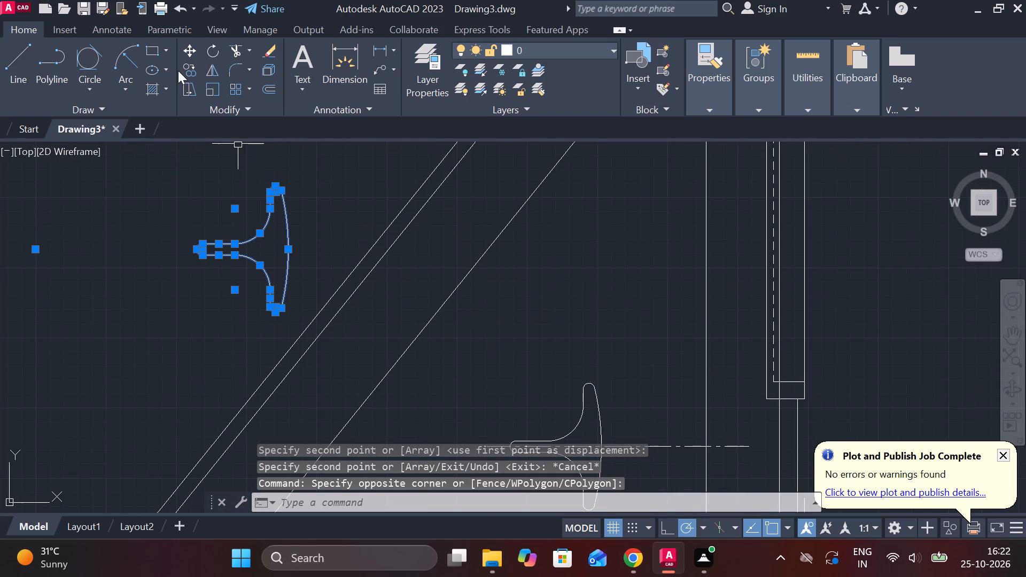
pyautogui.click(208, 53)
pyautogui.click(255, 184)
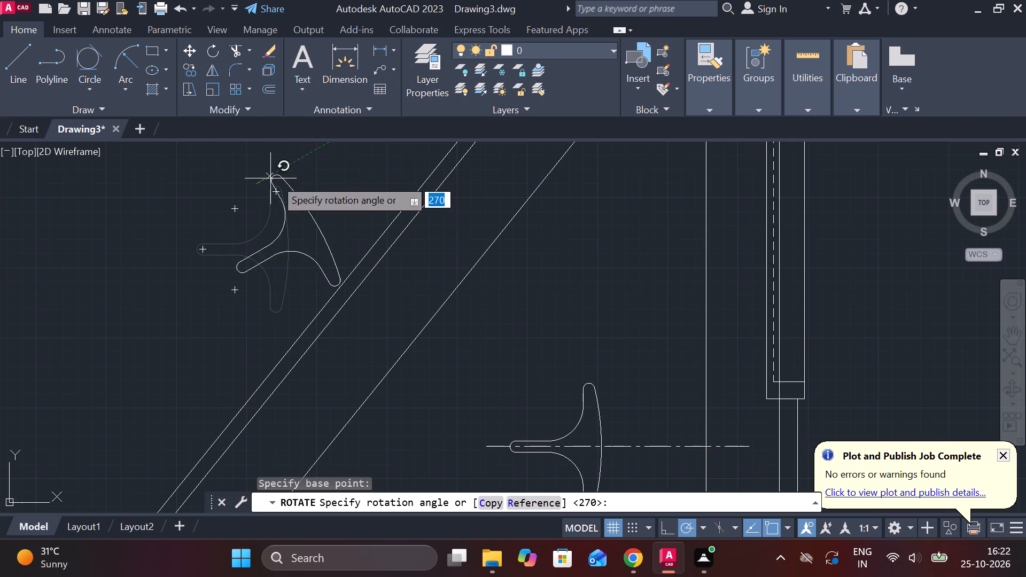
pyautogui.moveTo(378, 157); pyautogui.dragTo(320, 317, button='middle')
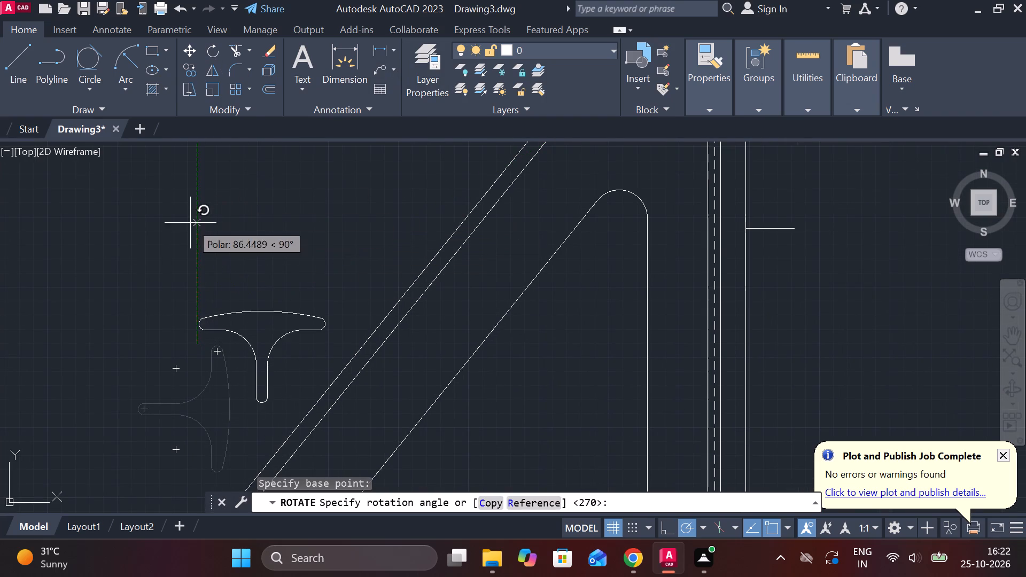
pyautogui.click(76, 244)
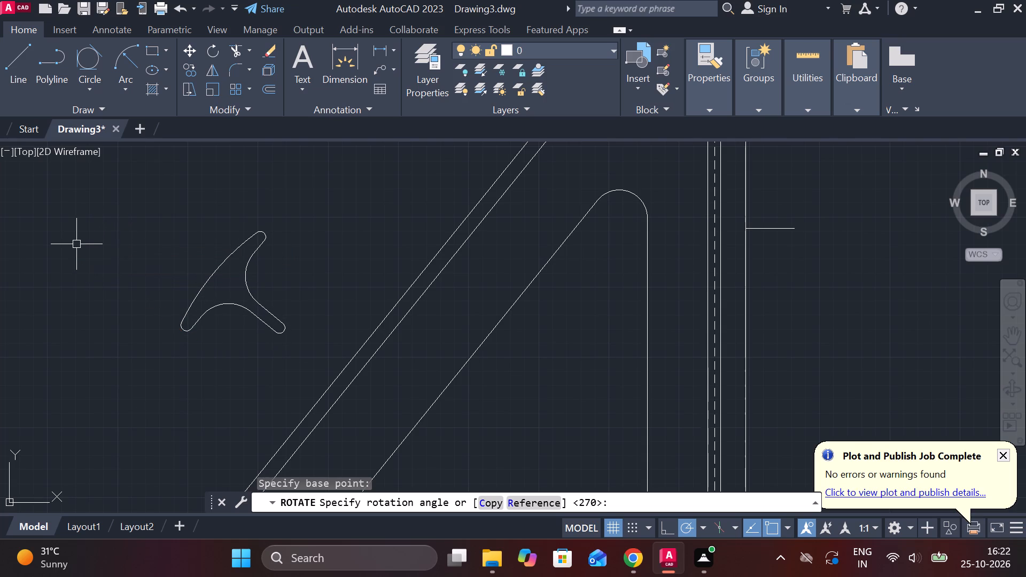
# Move the rotated T-shaped copy outside the sloped side about 50 units at 240°, staying in the empty area.
pyautogui.scroll(-2, 309, 283)
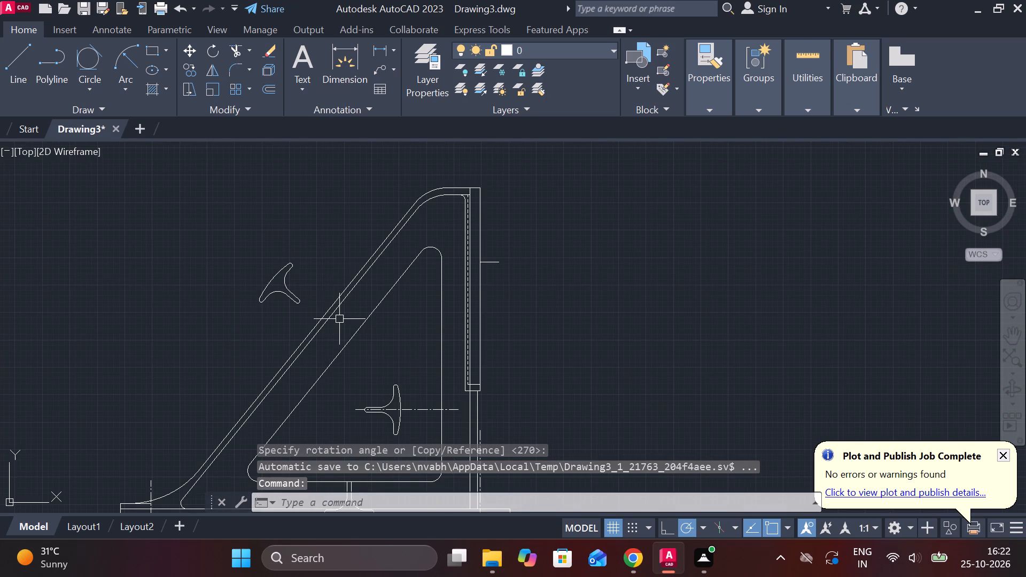
pyautogui.scroll(2, 249, 257)
pyautogui.click(234, 267)
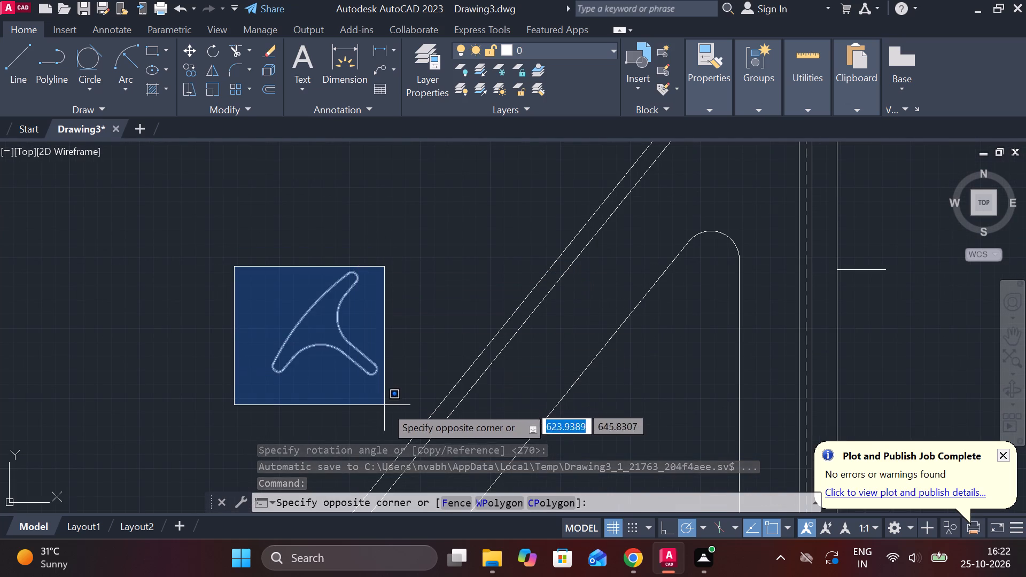
pyautogui.click(390, 408)
pyautogui.press('m')
pyautogui.press('Return')
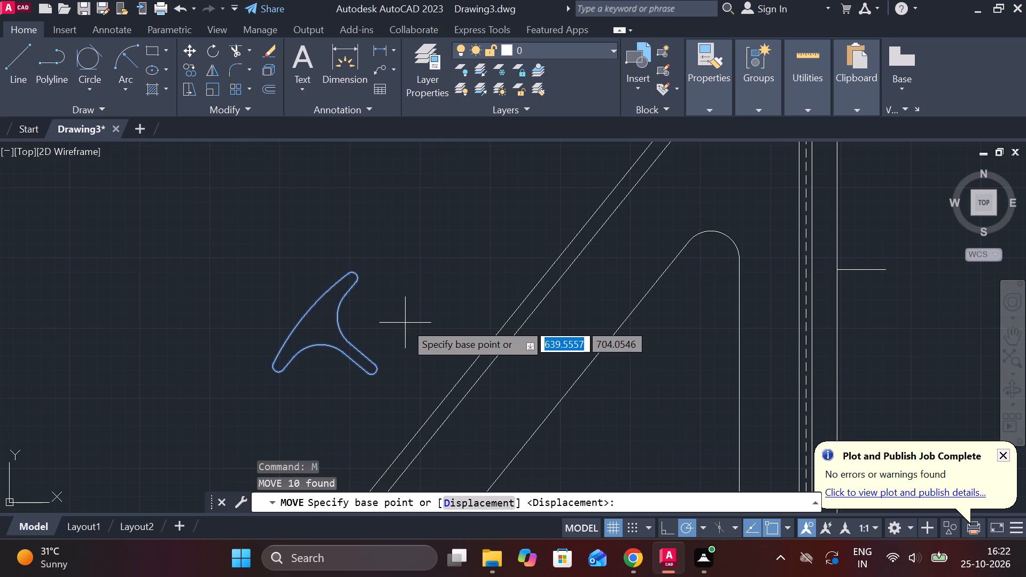
pyautogui.click(270, 407)
pyautogui.moveTo(240, 416); pyautogui.dragTo(239, 416, button='middle')
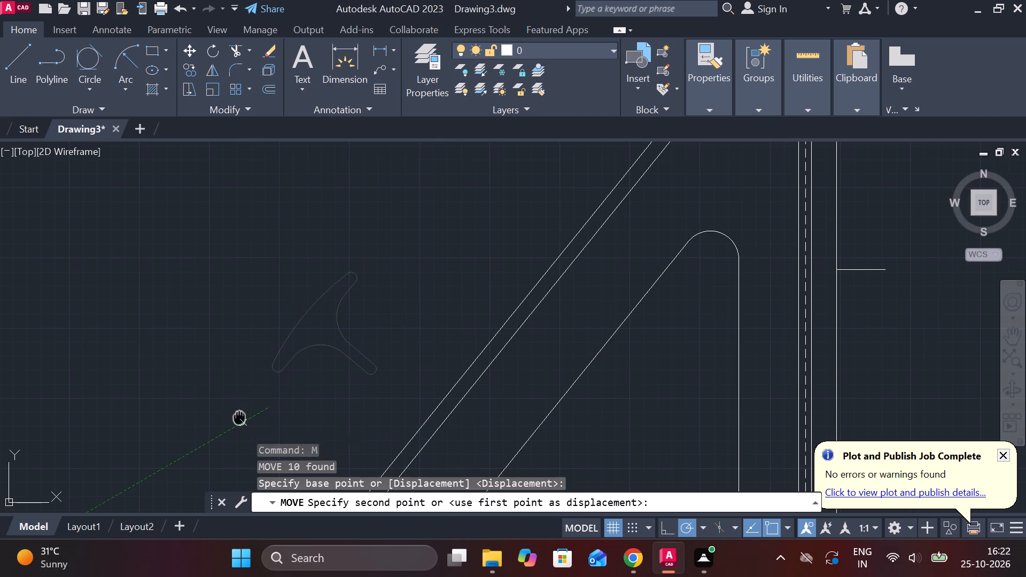
pyautogui.moveTo(239, 416); pyautogui.dragTo(242, 317, button='middle')
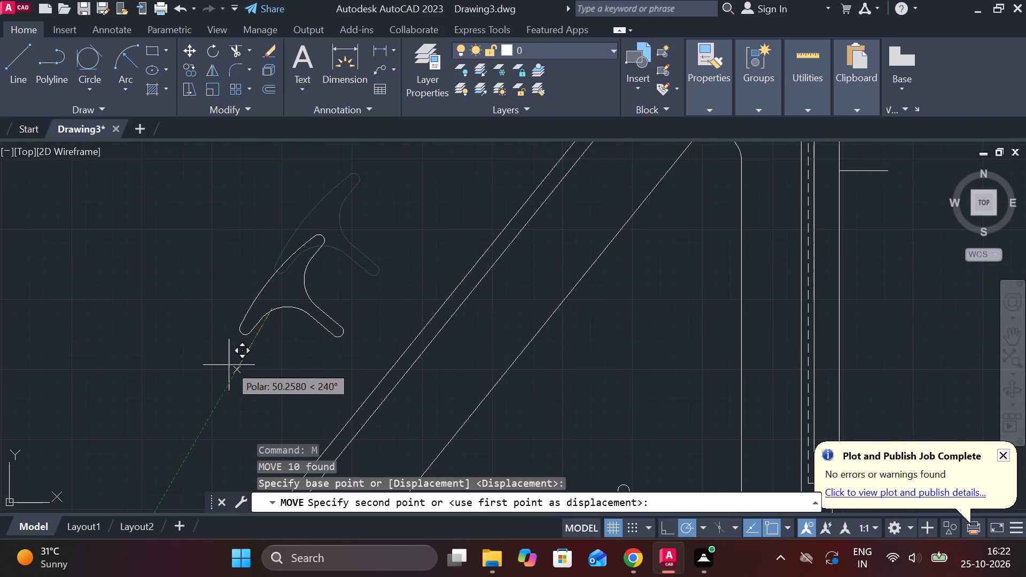
pyautogui.click(229, 365)
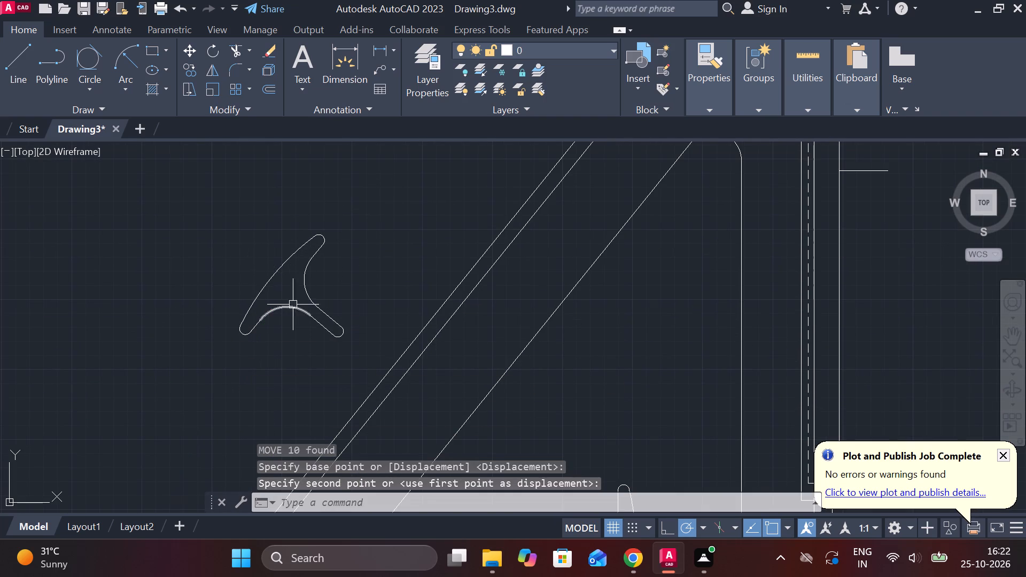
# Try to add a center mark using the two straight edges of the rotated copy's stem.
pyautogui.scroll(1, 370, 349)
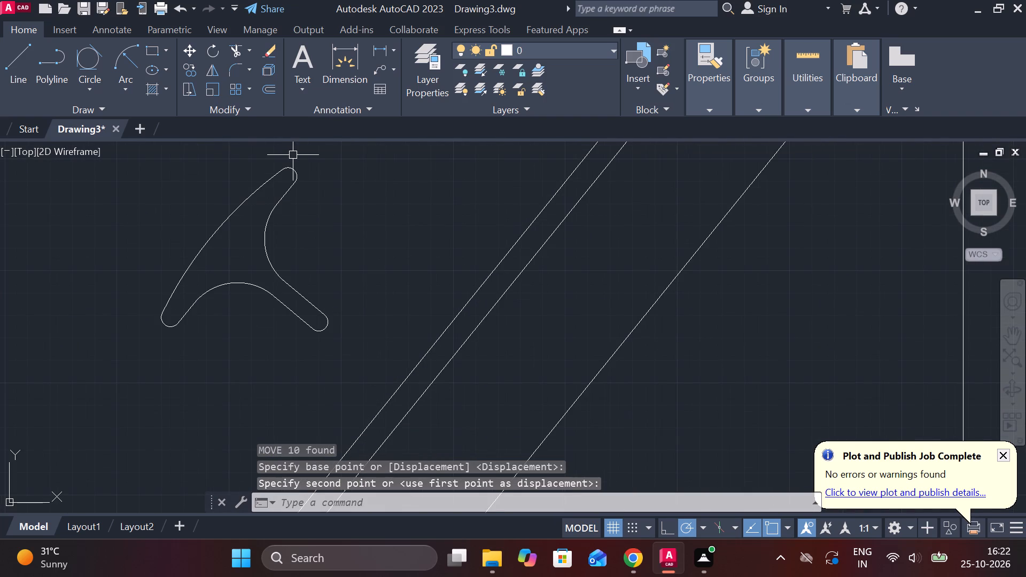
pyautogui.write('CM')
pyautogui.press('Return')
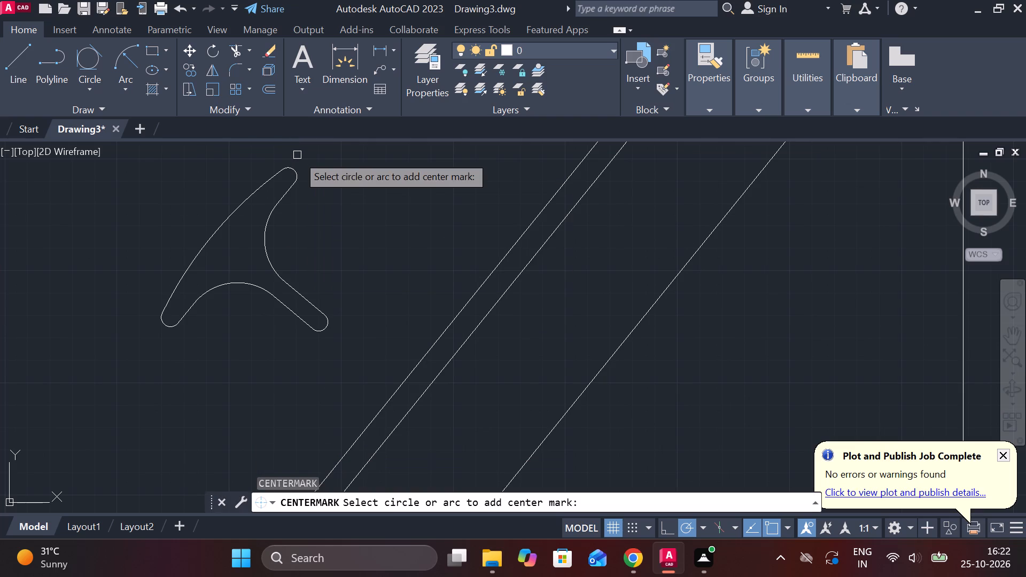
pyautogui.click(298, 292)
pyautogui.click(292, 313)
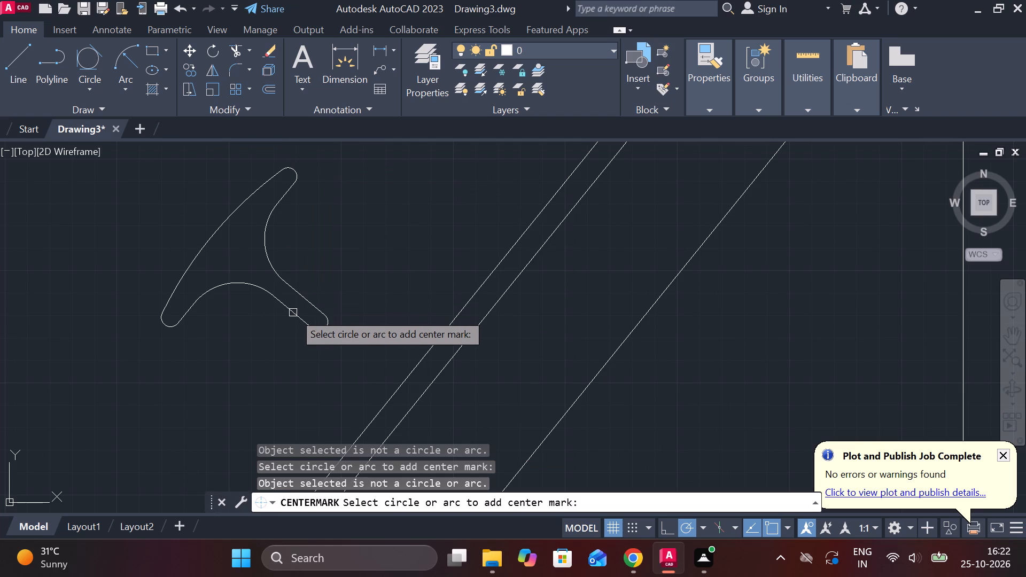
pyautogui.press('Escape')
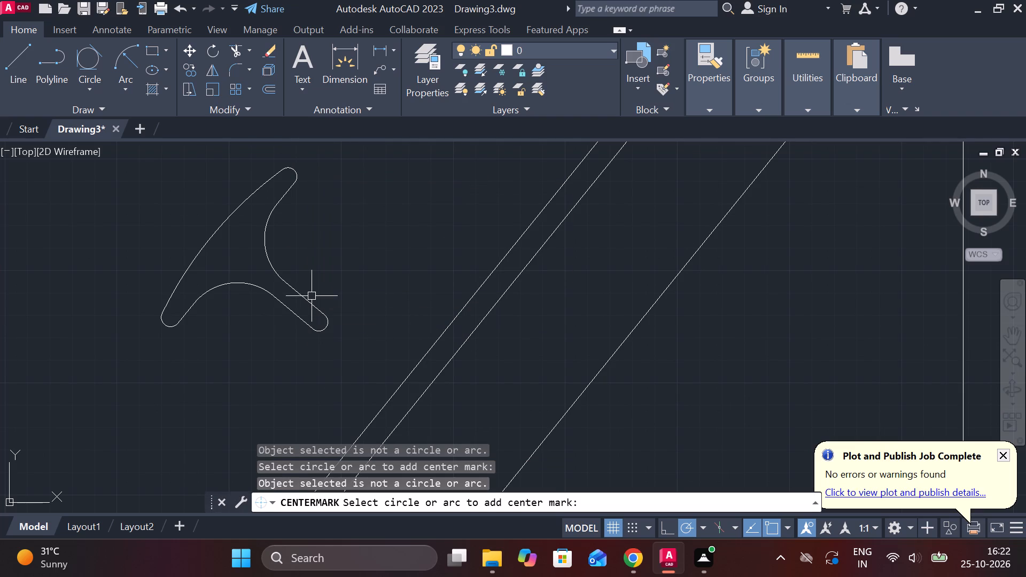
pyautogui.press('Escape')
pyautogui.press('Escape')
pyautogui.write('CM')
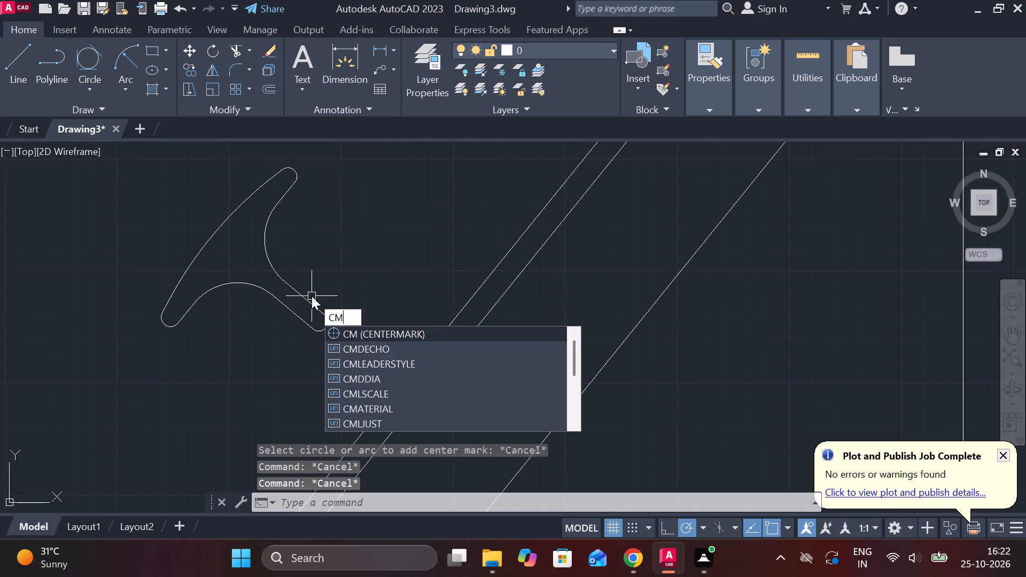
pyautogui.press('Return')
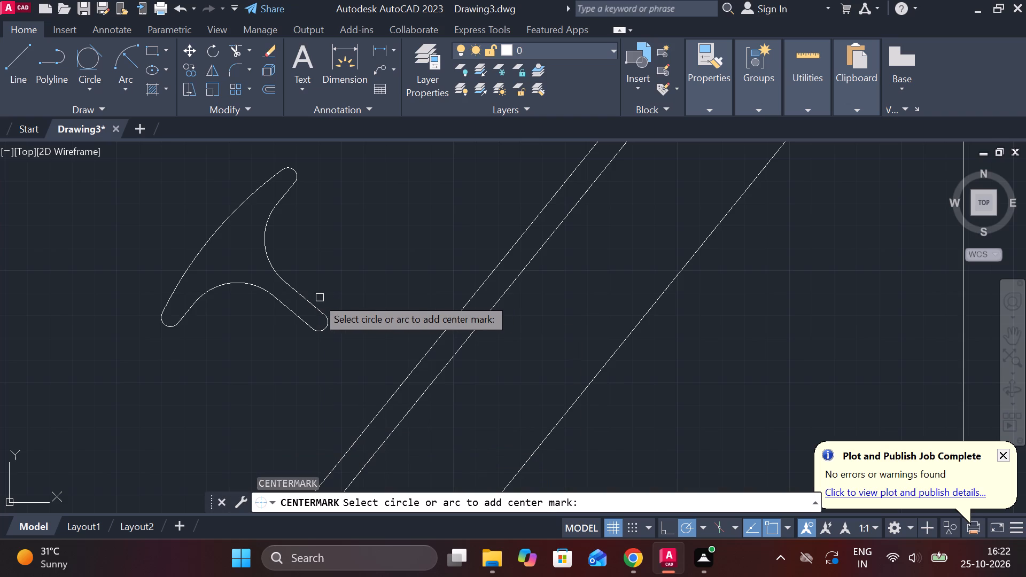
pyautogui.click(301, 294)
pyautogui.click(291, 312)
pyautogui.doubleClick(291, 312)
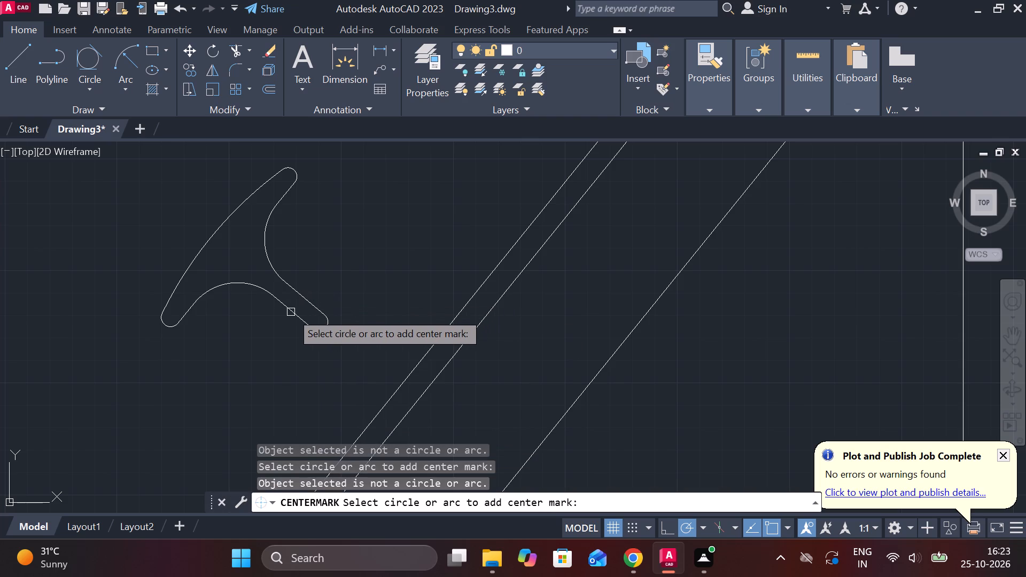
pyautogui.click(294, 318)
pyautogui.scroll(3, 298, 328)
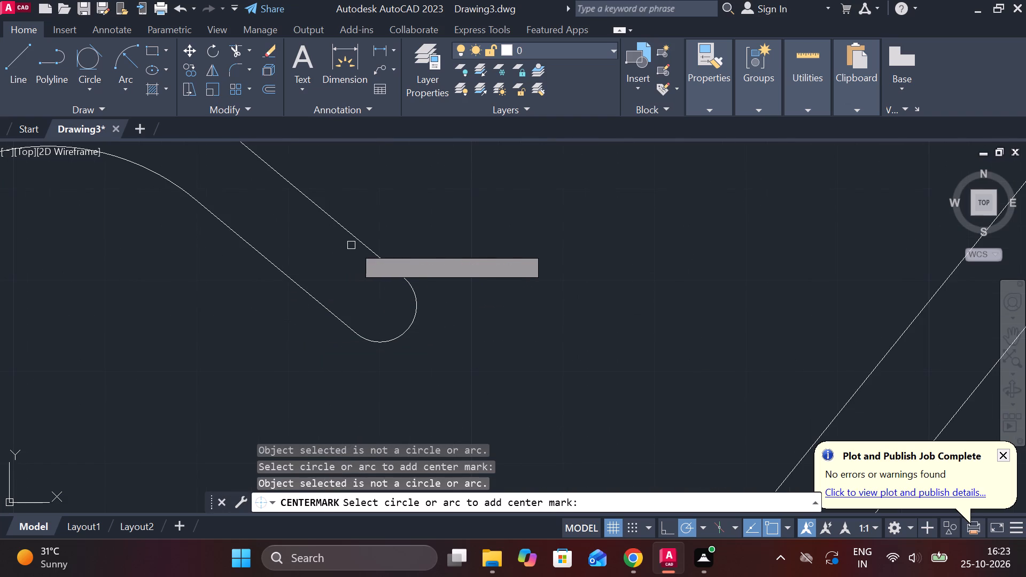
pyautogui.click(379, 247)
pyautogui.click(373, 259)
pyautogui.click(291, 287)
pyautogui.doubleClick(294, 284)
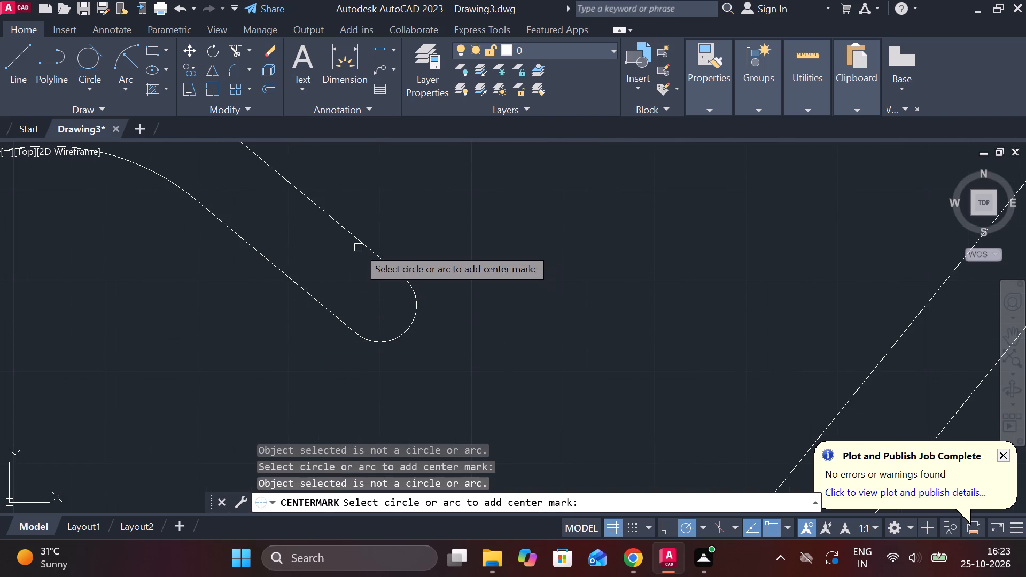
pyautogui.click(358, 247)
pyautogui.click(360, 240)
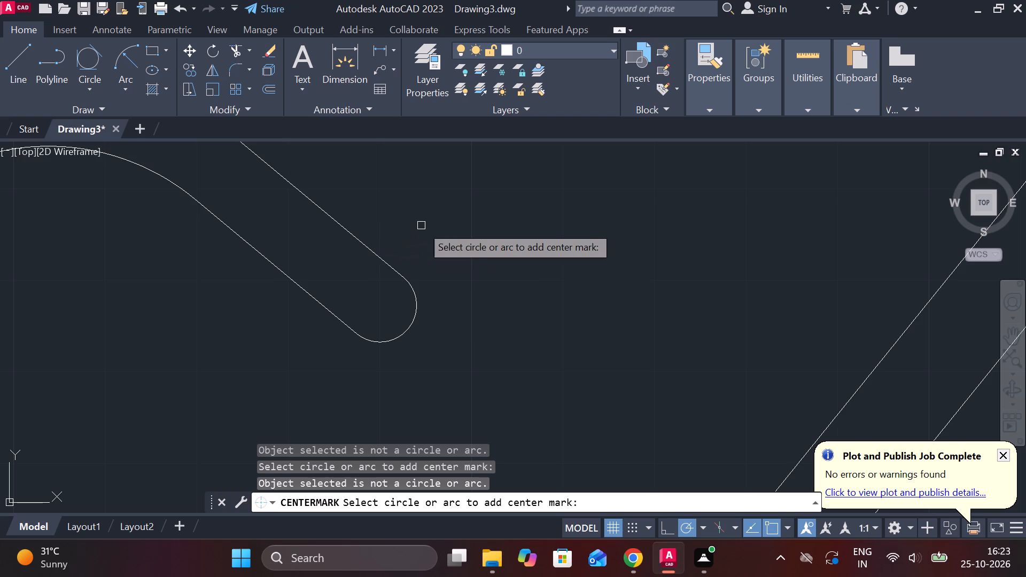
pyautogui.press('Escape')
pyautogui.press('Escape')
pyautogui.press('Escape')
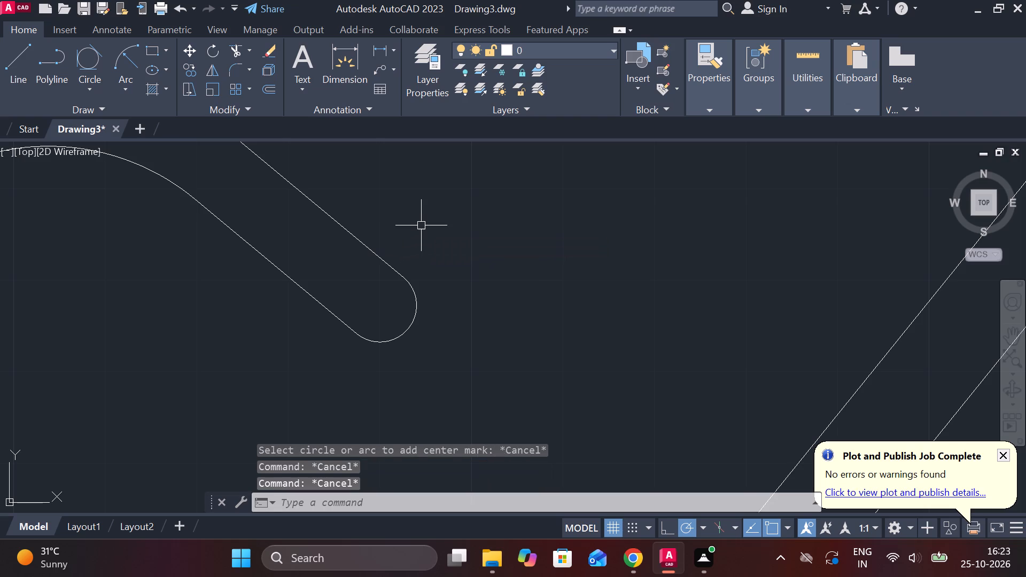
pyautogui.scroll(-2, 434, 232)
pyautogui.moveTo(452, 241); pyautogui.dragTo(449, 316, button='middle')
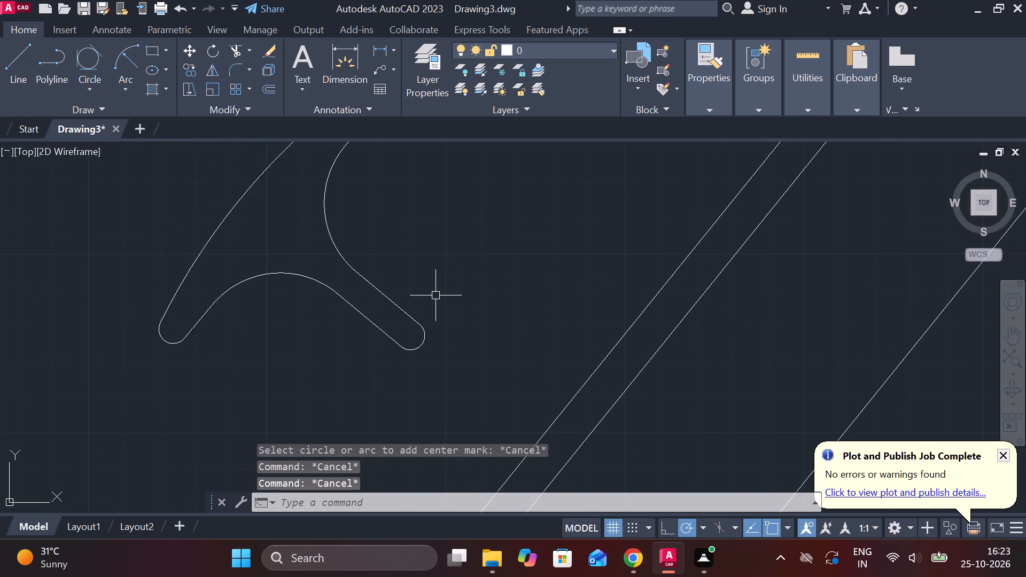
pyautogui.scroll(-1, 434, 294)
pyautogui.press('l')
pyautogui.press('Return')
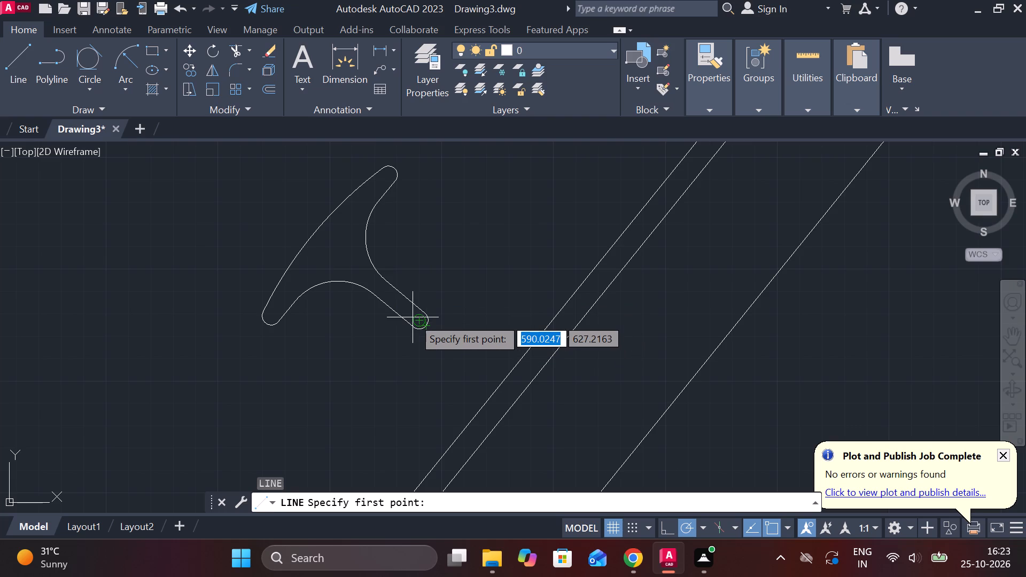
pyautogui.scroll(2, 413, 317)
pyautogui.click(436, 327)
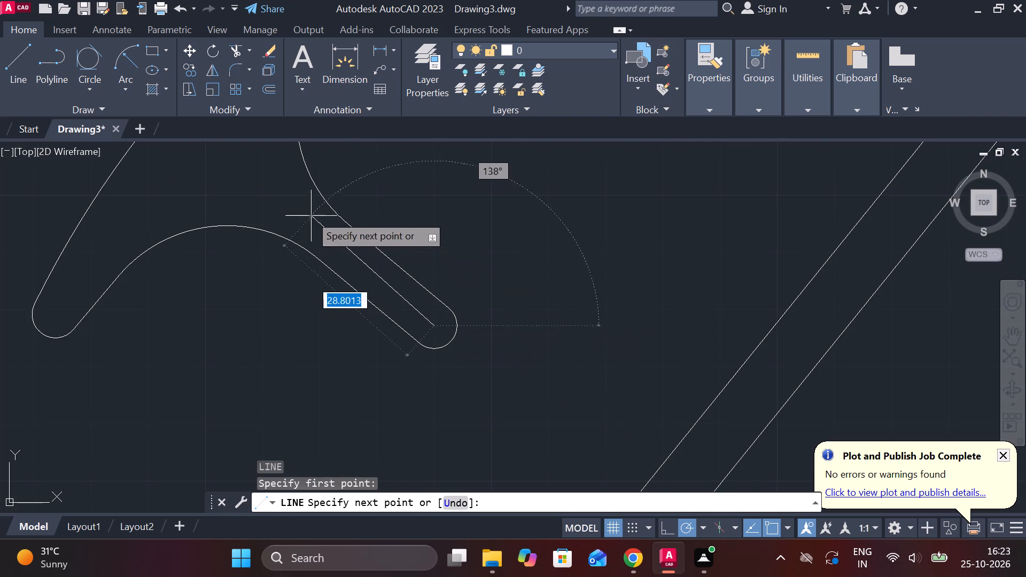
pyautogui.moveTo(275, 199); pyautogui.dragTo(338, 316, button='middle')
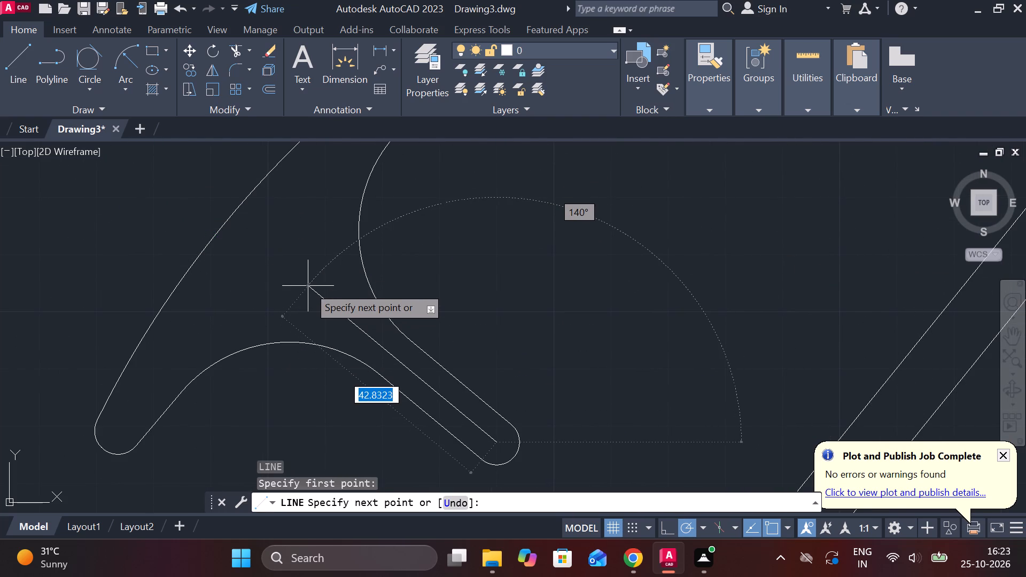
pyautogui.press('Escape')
# Draw a short line across the rotated copy's stem between the midpoints of its two straight edges.
pyautogui.scroll(-2, 648, 342)
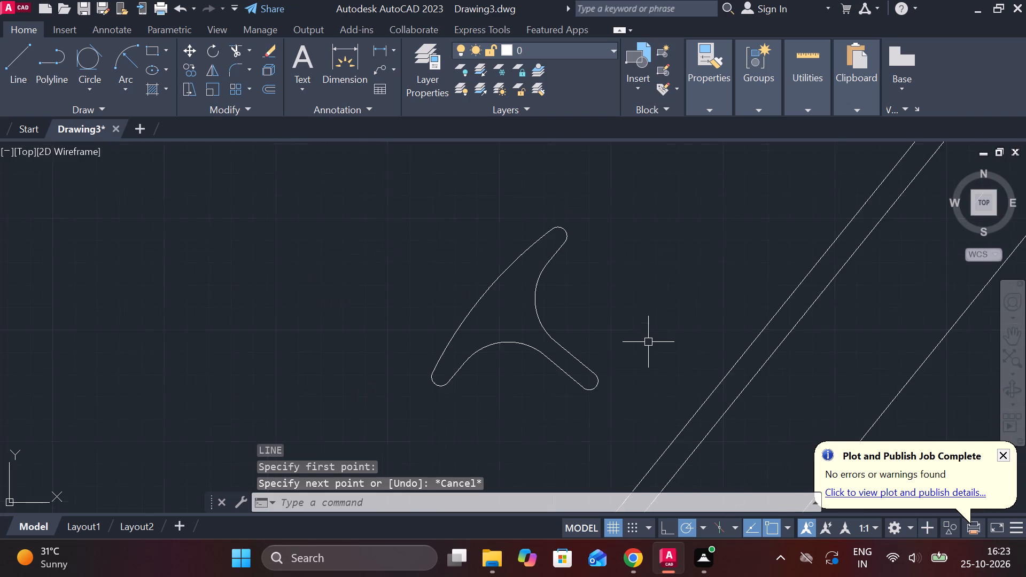
pyautogui.scroll(-2, 648, 342)
pyautogui.moveTo(639, 344); pyautogui.dragTo(547, 311, button='middle')
pyautogui.moveTo(648, 373); pyautogui.dragTo(558, 314, button='middle')
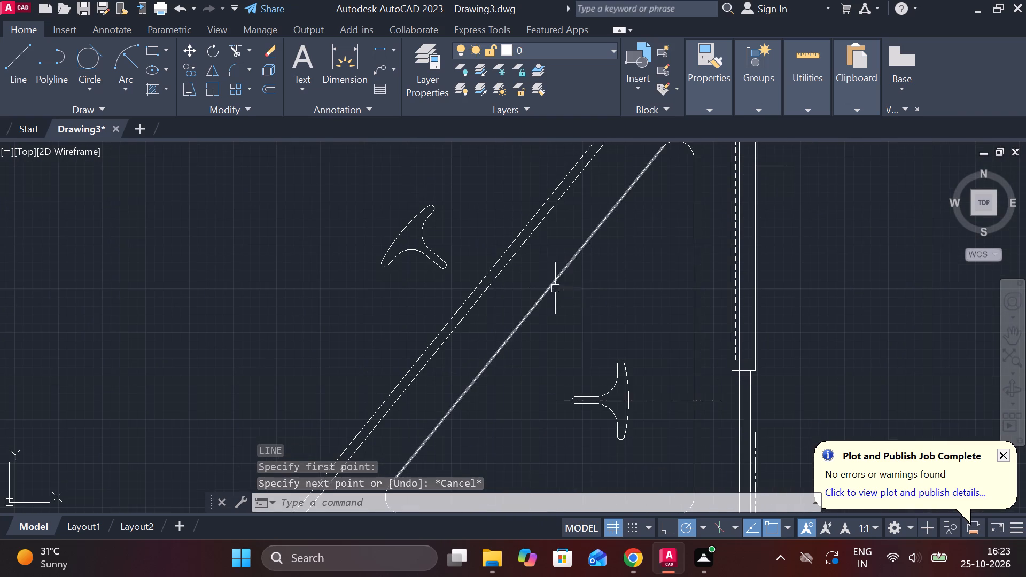
pyautogui.scroll(2, 600, 400)
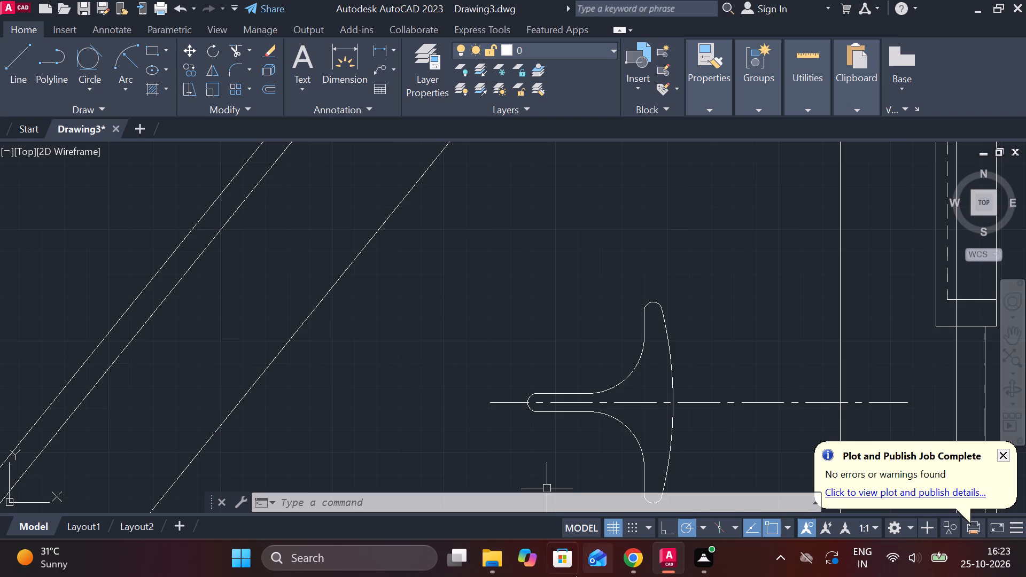
pyautogui.scroll(-2, 639, 487)
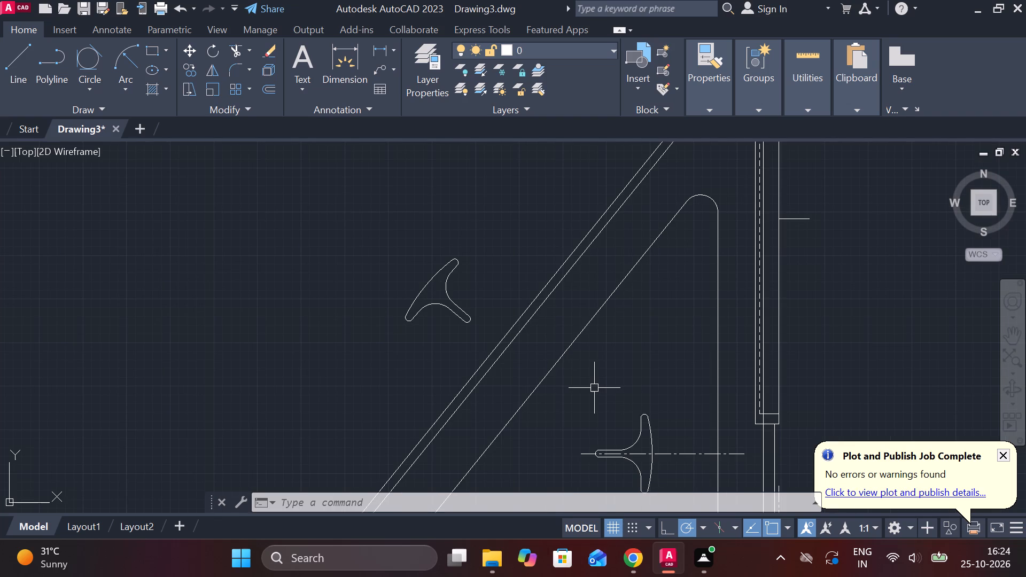
pyautogui.scroll(3, 523, 323)
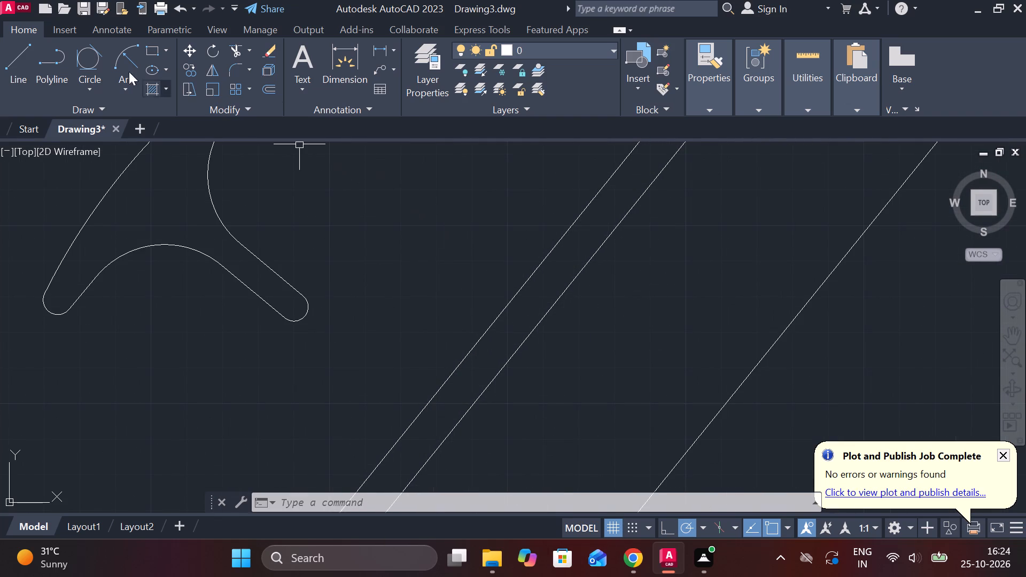
pyautogui.click(20, 49)
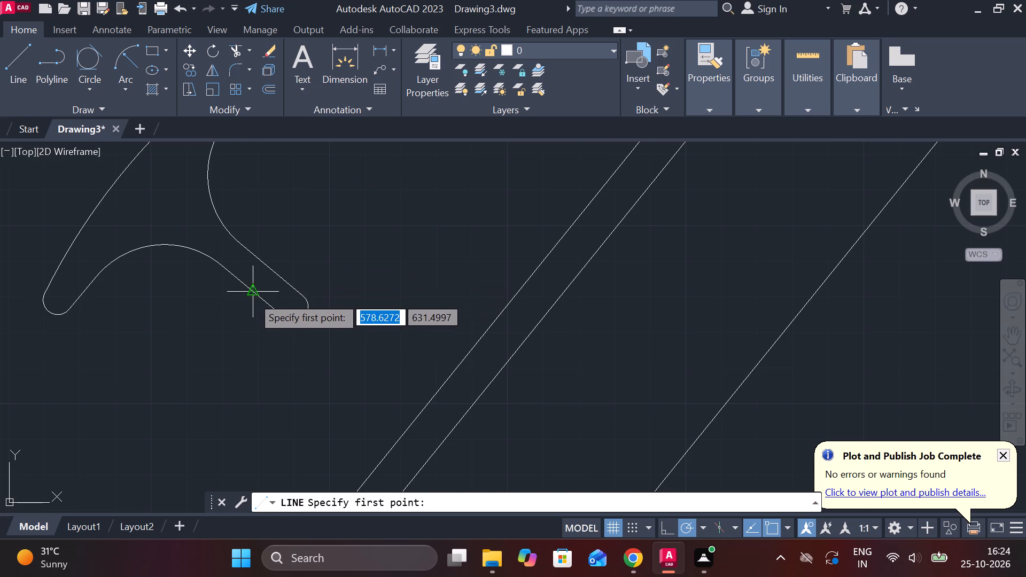
pyautogui.click(252, 296)
pyautogui.click(268, 273)
pyautogui.press('Escape')
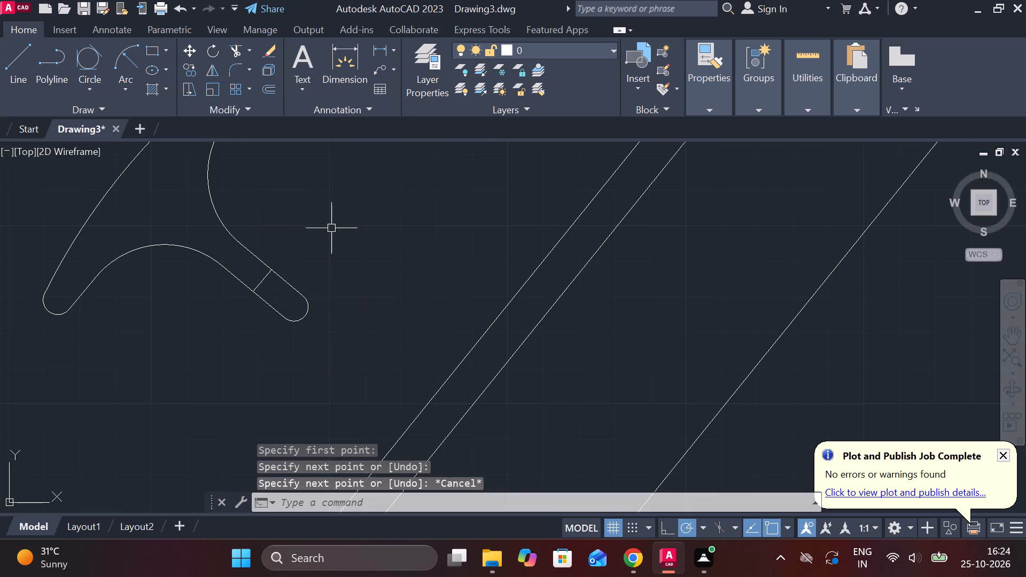
# Draw an axis line about 11.5 units long from the short cross line's midpoint to the center of the stem's end arc.
pyautogui.click(8, 57)
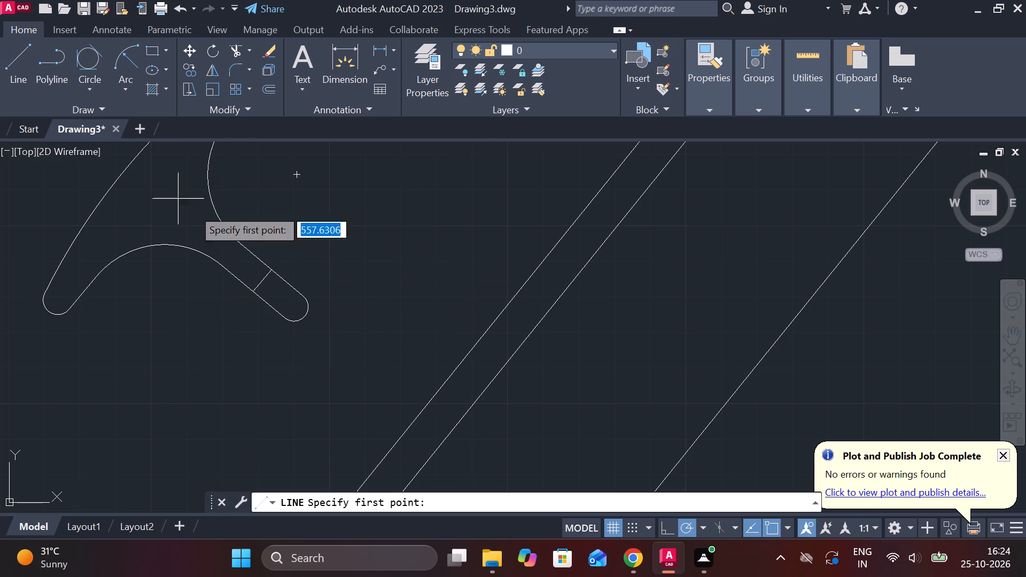
pyautogui.click(260, 278)
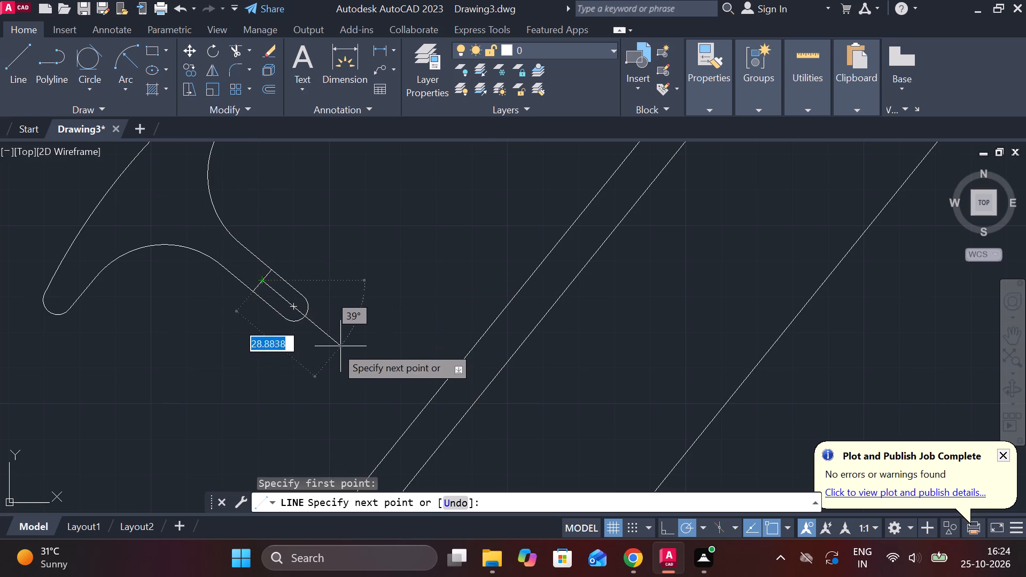
pyautogui.click(296, 302)
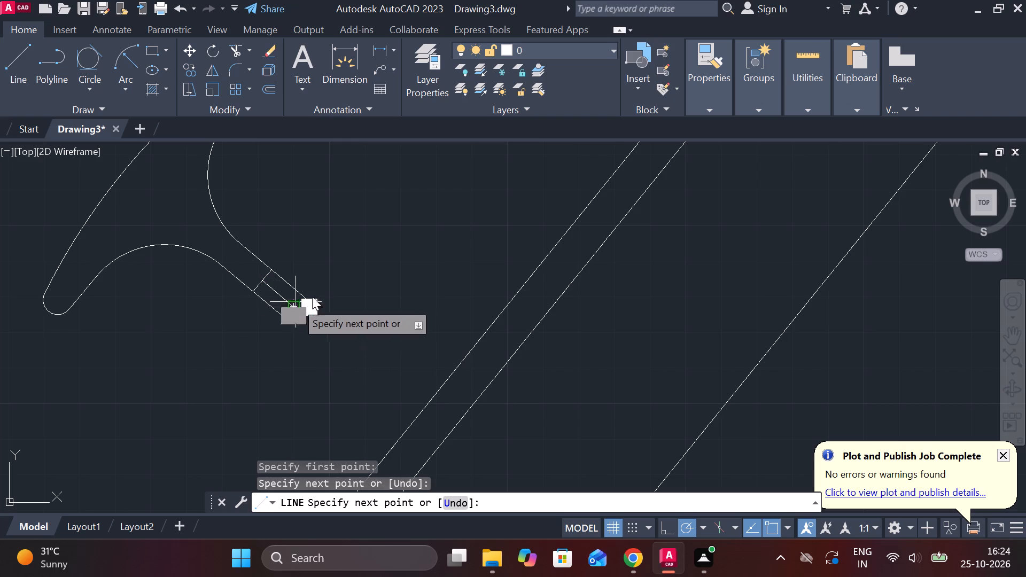
pyautogui.press('Escape')
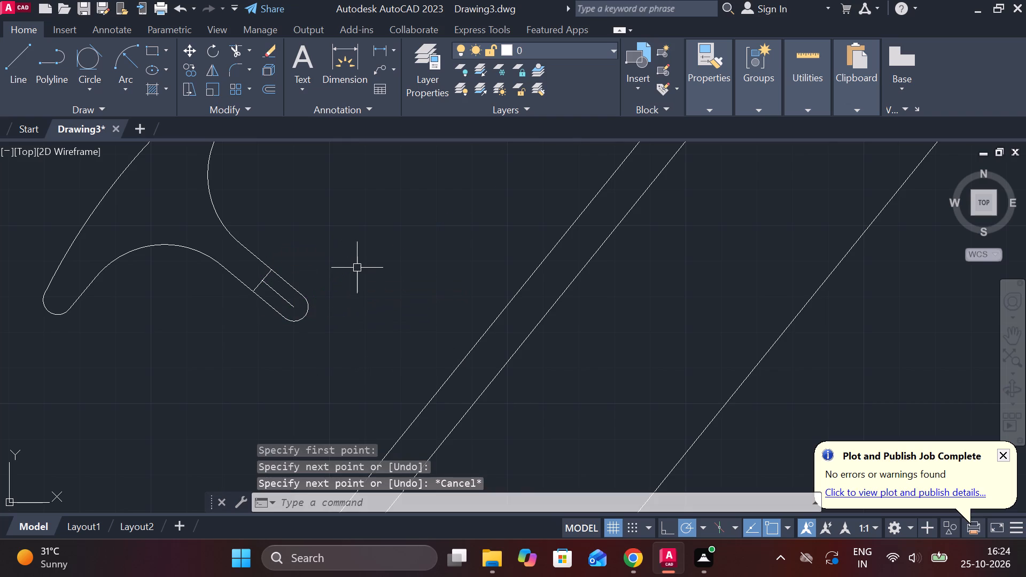
# Lengthen the rotated copy's axis line at both ends so it extends past the stem's rounded end and beyond the T-head's outer curve.
pyautogui.click(292, 299)
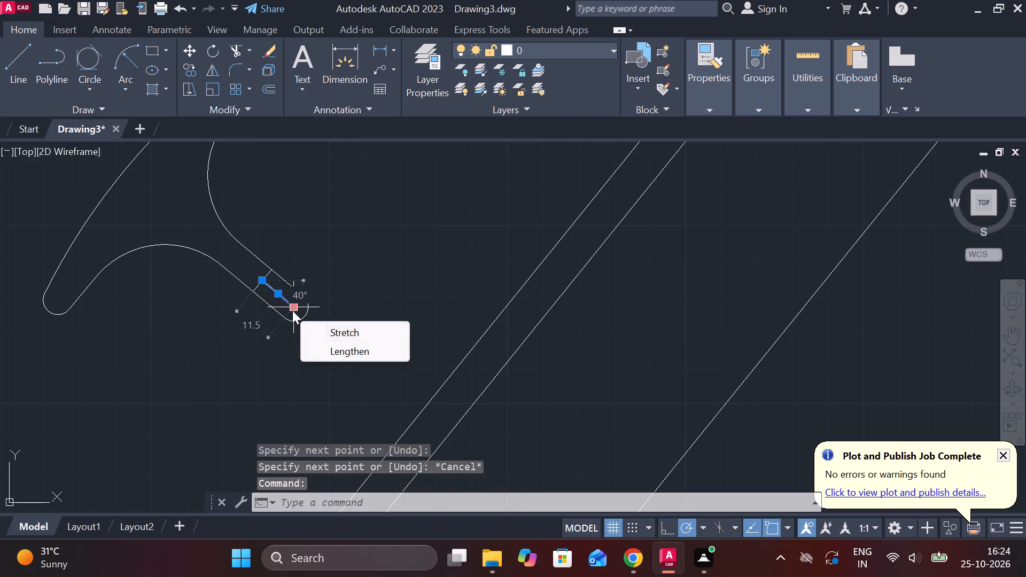
pyautogui.click(333, 344)
pyautogui.click(347, 349)
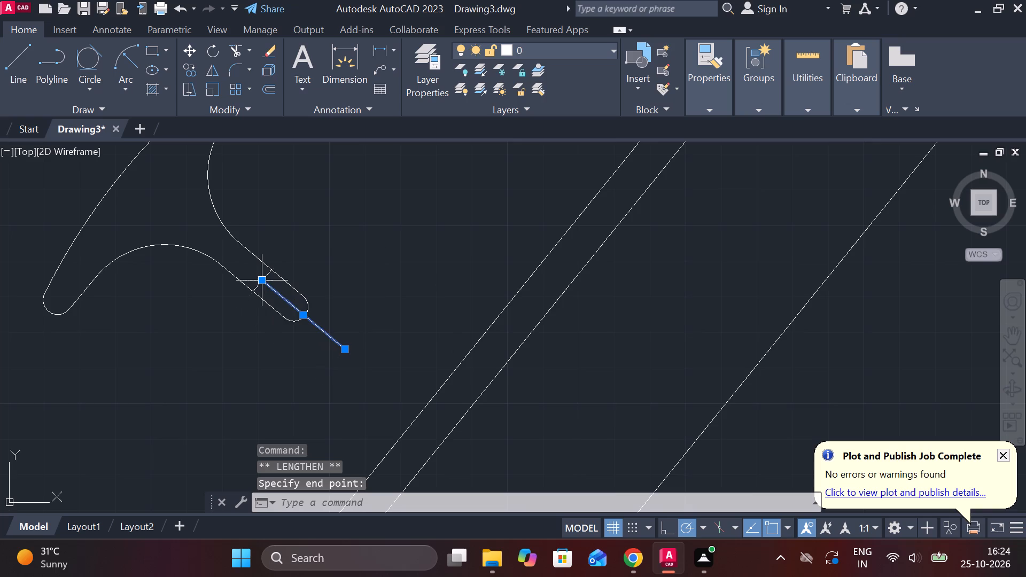
pyautogui.click(301, 315)
pyautogui.moveTo(184, 189); pyautogui.dragTo(262, 283, button='middle')
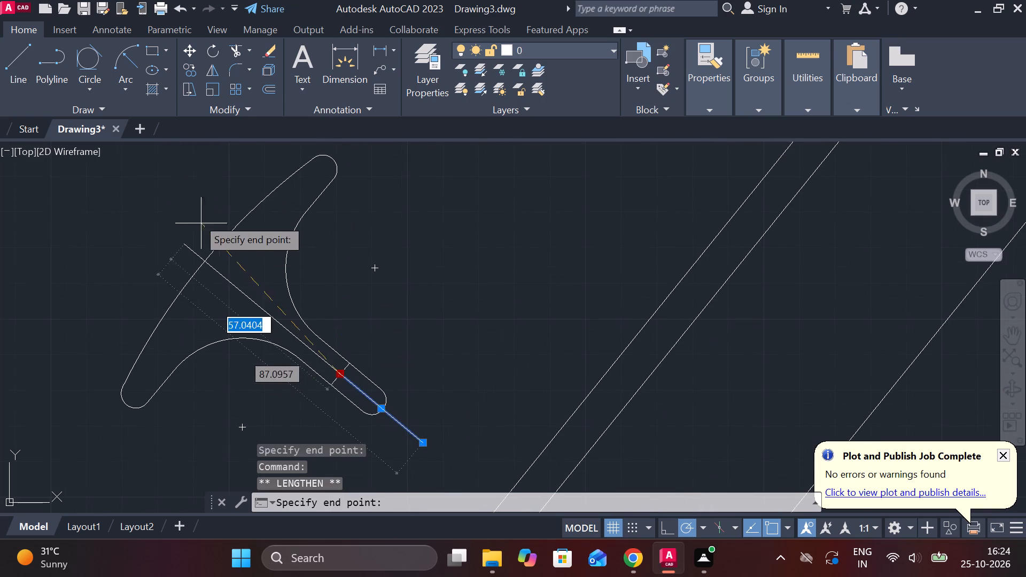
pyautogui.click(174, 190)
pyautogui.press('Escape')
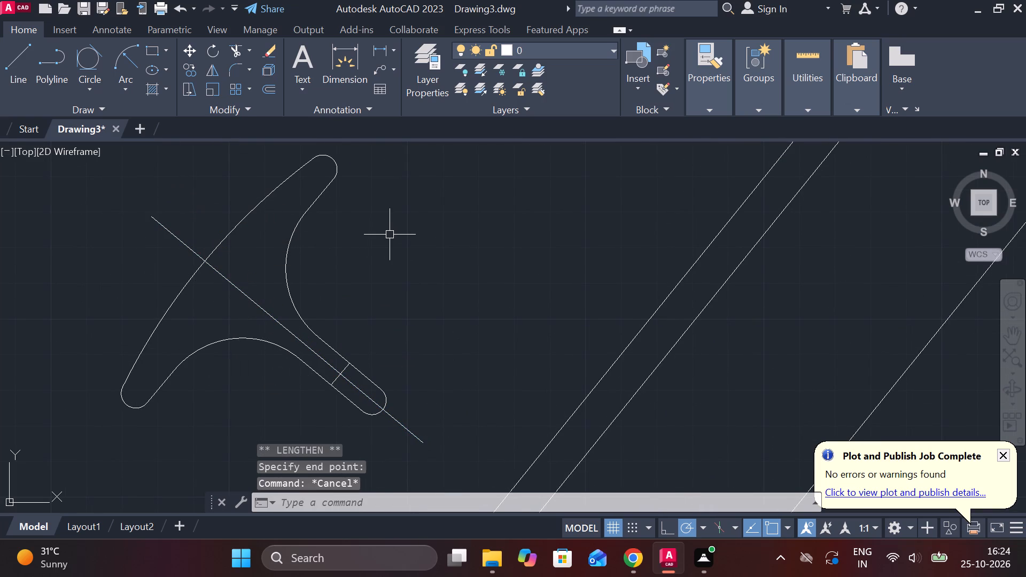
# Erase the short cross line between the stem's two straight edges on the rotated copy.
pyautogui.scroll(3, 353, 384)
pyautogui.click(313, 323)
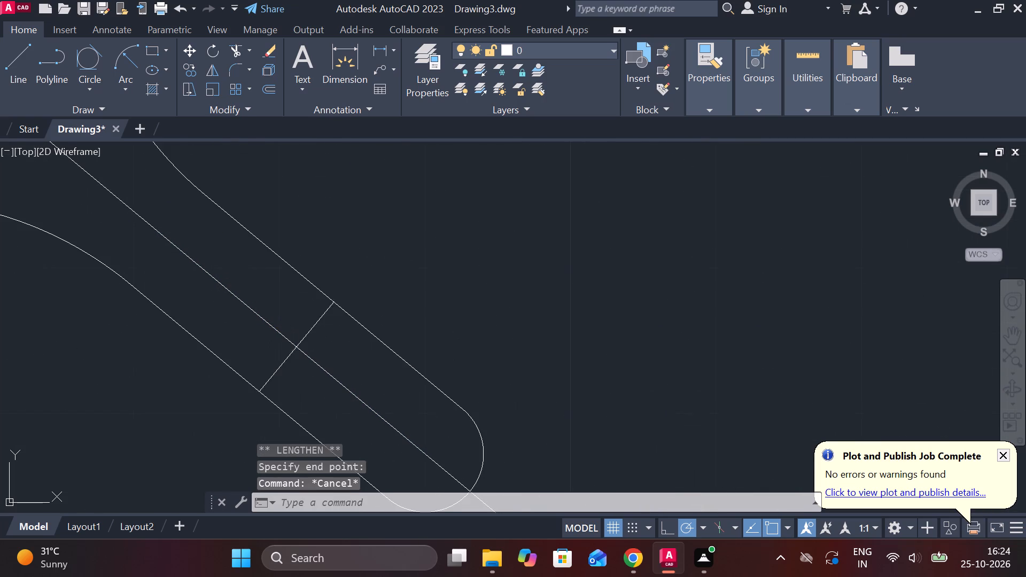
pyautogui.press('e')
pyautogui.press('Return')
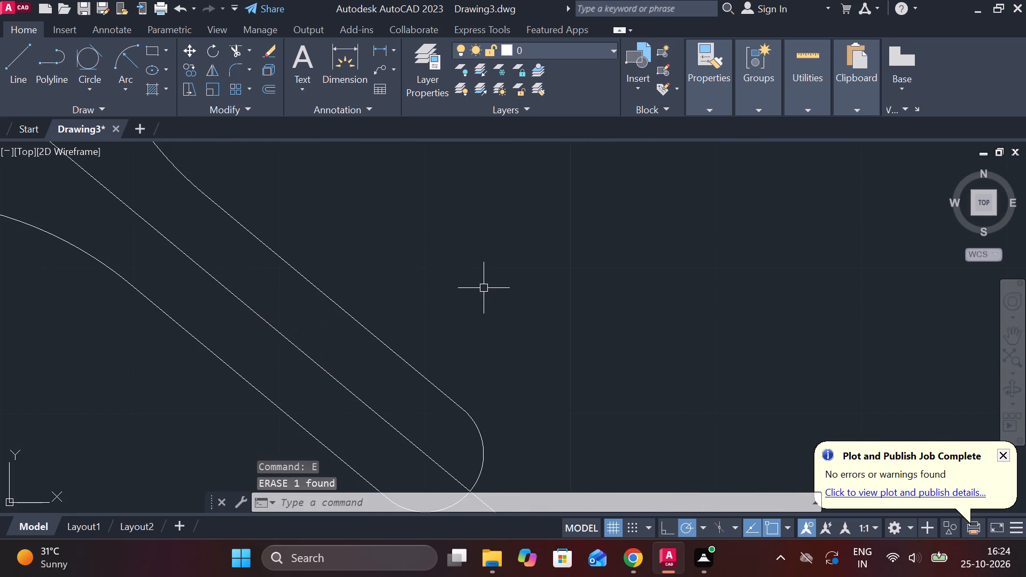
# Set the linetype of the rotated copy's axis line to CENTER2.
pyautogui.scroll(-2, 475, 284)
pyautogui.click(420, 323)
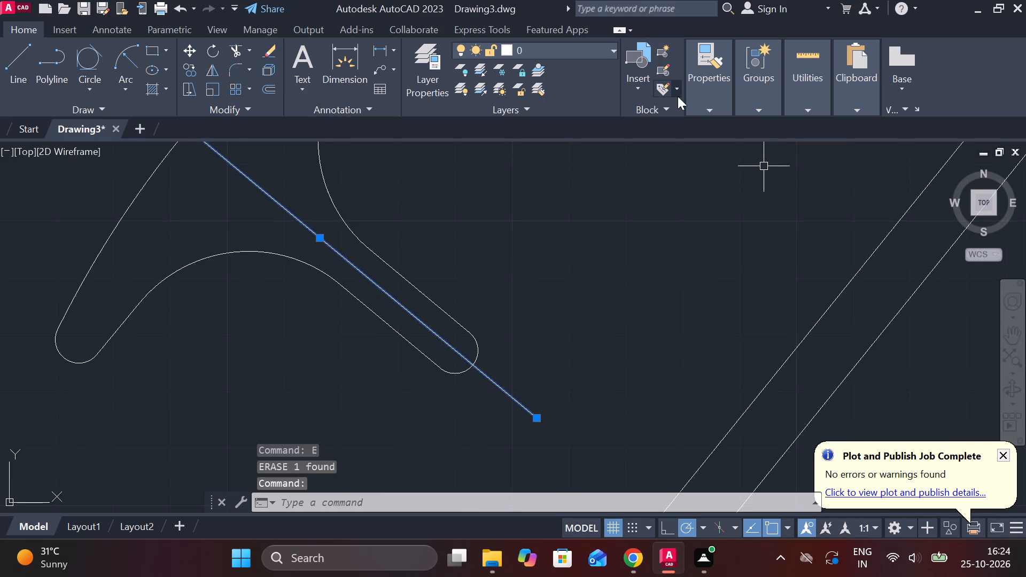
pyautogui.click(687, 104)
pyautogui.click(838, 167)
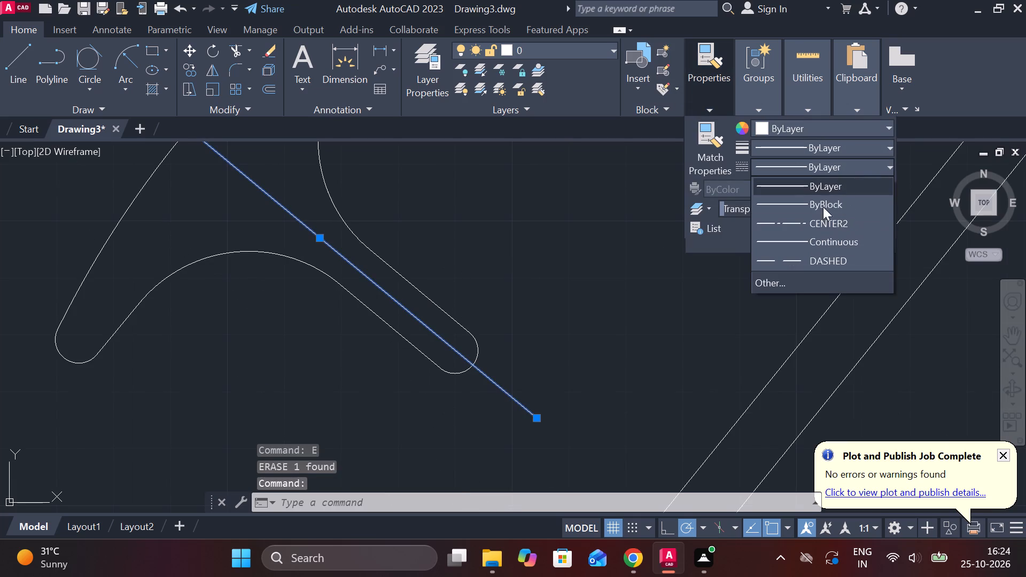
pyautogui.click(814, 220)
pyautogui.scroll(-2, 715, 289)
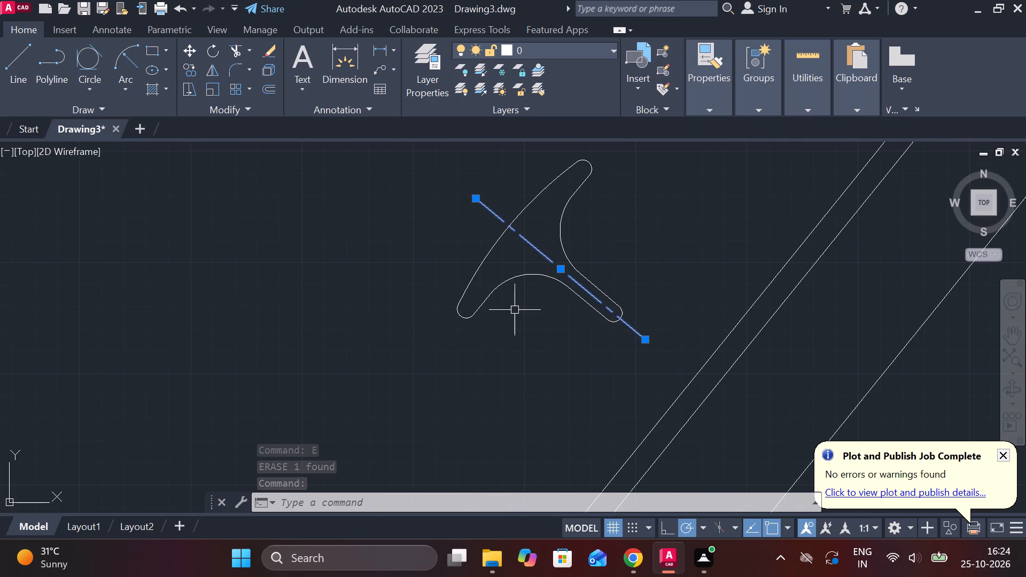
pyautogui.press('Escape')
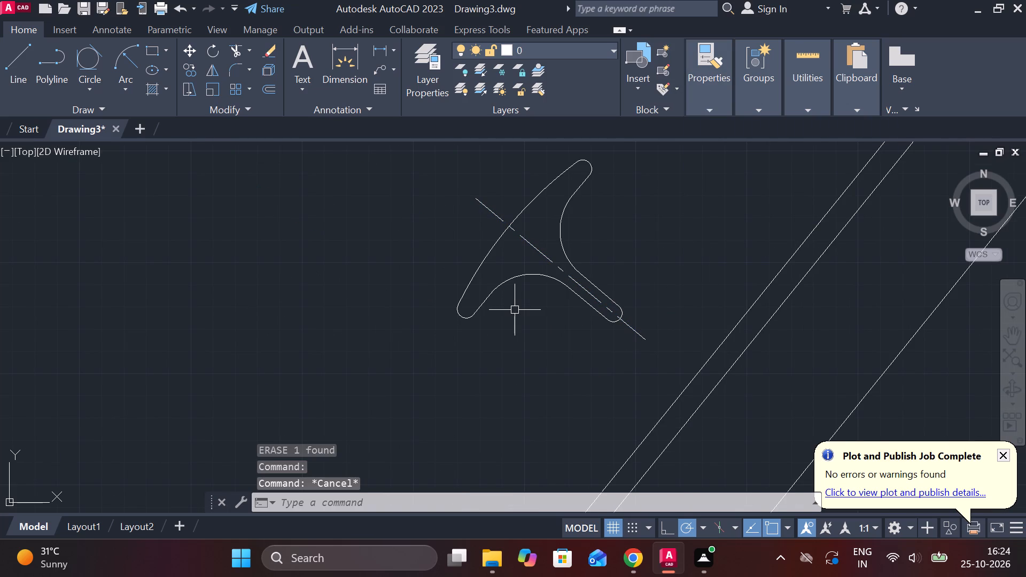
# Examine the T-shaped profiles at the opening, base plate and sloped side, and their placement in the overall assembly.
pyautogui.scroll(-2, 593, 306)
pyautogui.moveTo(612, 282); pyautogui.dragTo(350, 161, button='middle')
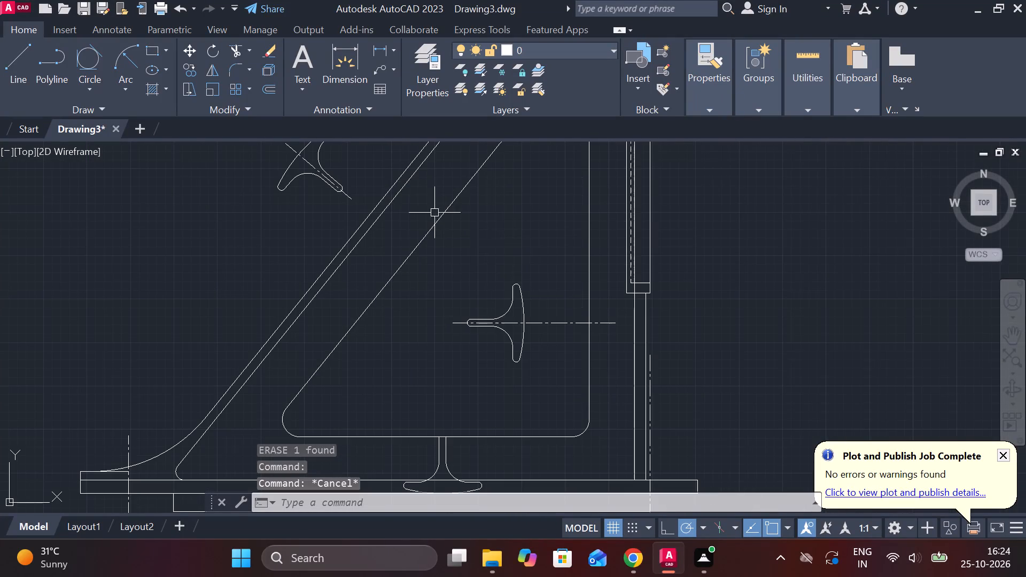
pyautogui.scroll(-1, 489, 300)
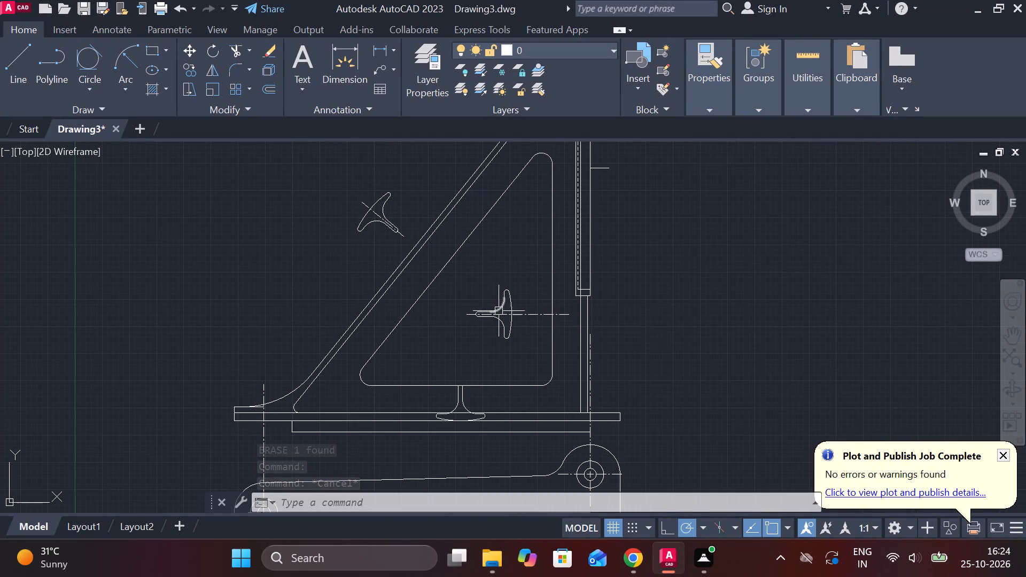
pyautogui.moveTo(632, 349); pyautogui.dragTo(596, 328, button='middle')
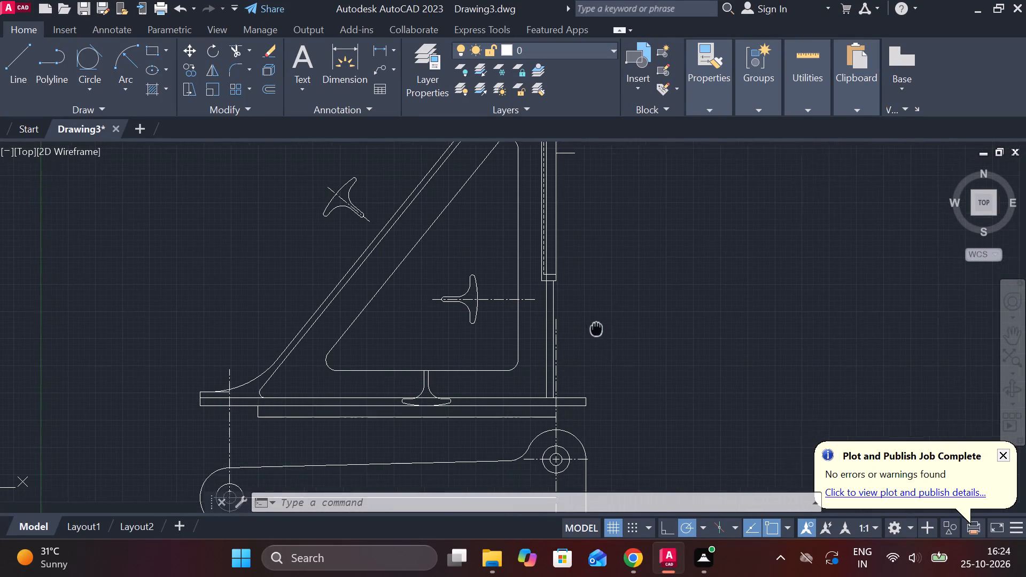
pyautogui.scroll(2, 464, 381)
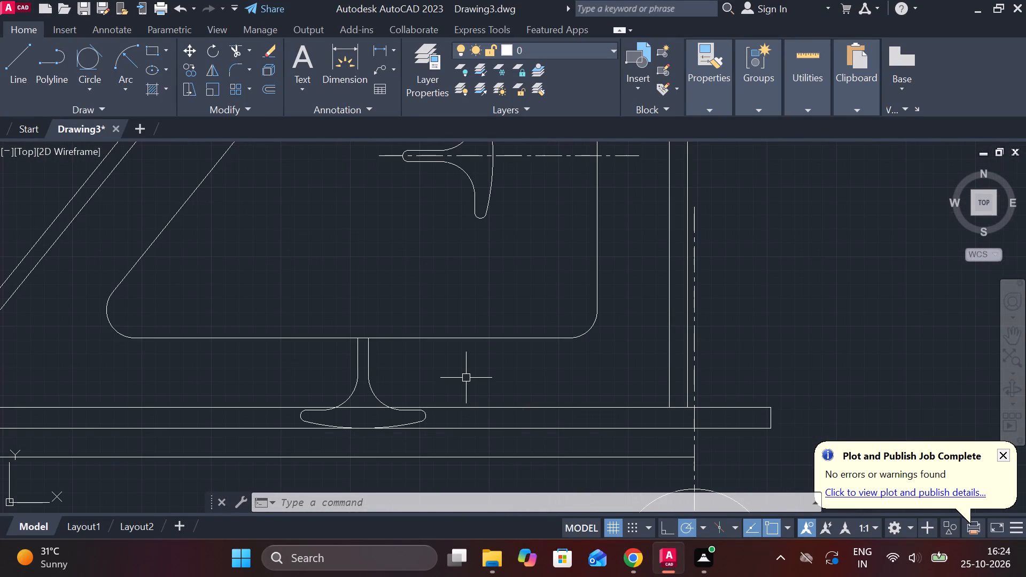
pyautogui.scroll(-2, 247, 298)
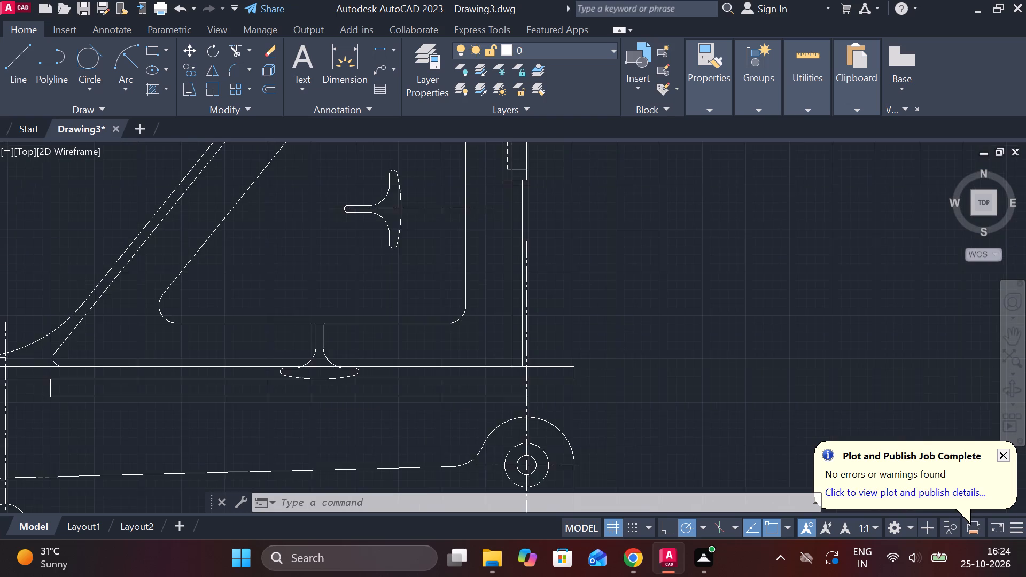
pyautogui.scroll(-1, 247, 298)
pyautogui.moveTo(525, 258); pyautogui.dragTo(554, 323, button='middle')
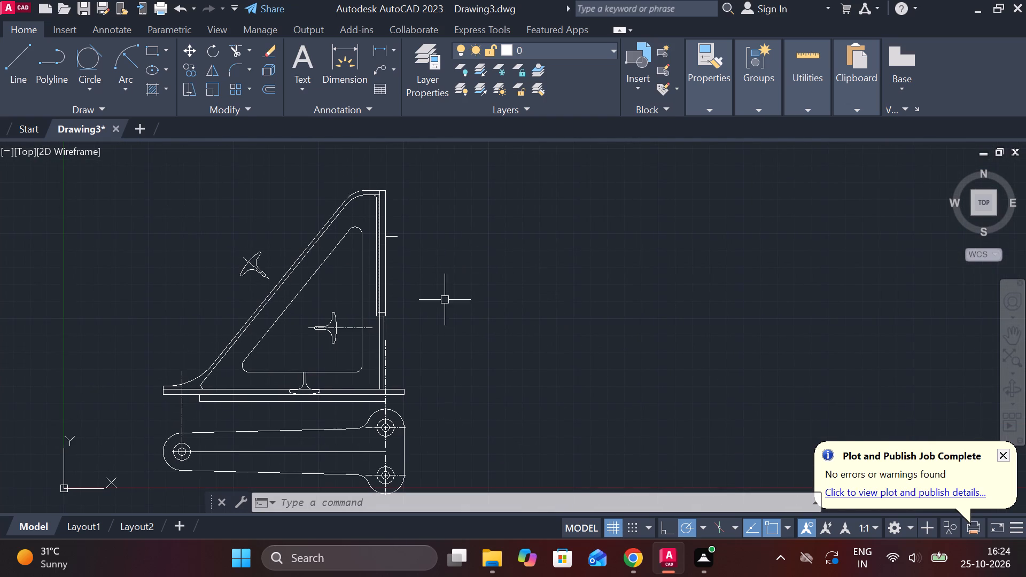
pyautogui.scroll(2, 406, 314)
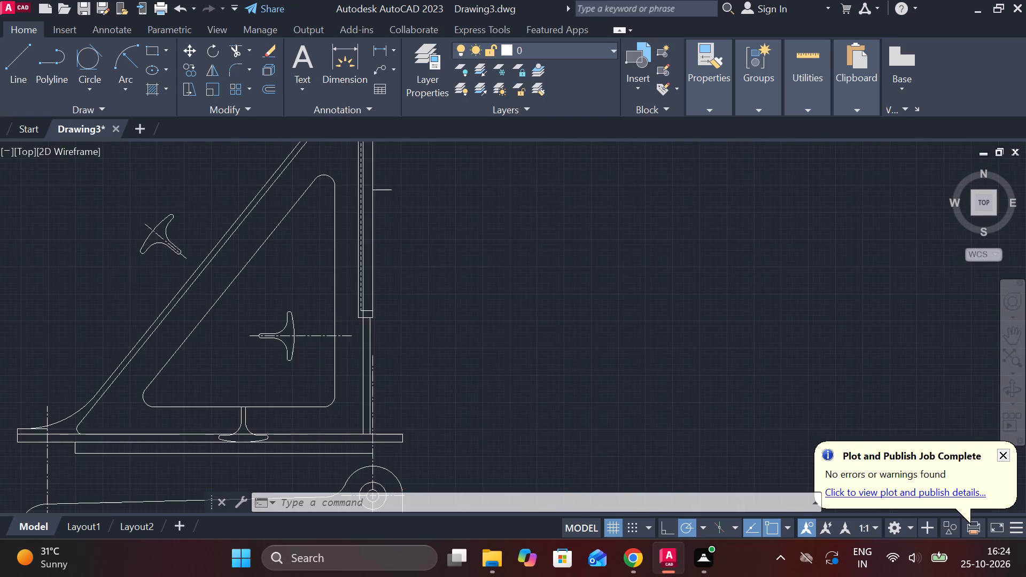
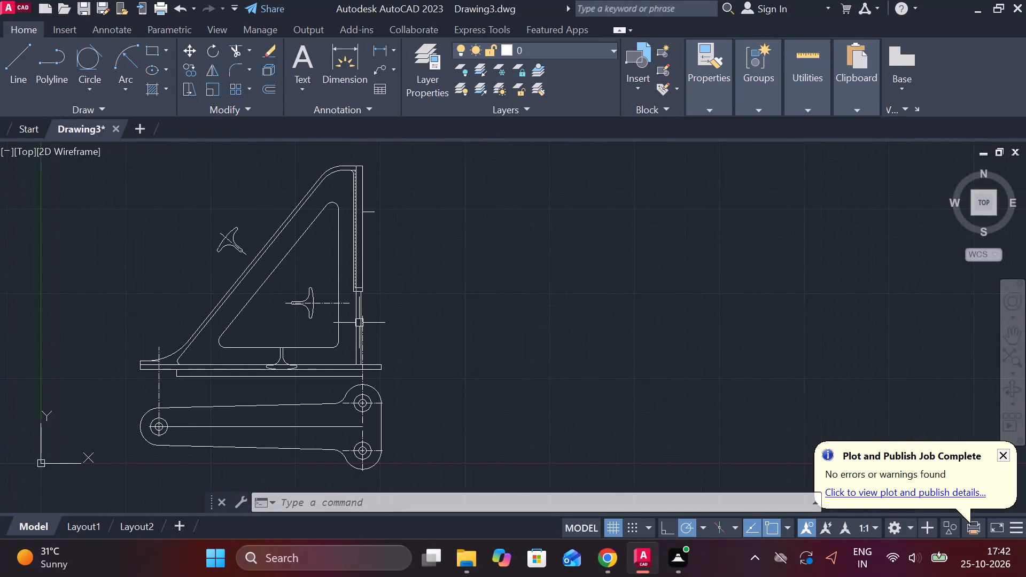
# Examine the base plate, its T-shaped profile and the plan view beneath the assembly.
pyautogui.moveTo(363, 323); pyautogui.dragTo(642, 225, button='middle')
pyautogui.scroll(2, 703, 290)
pyautogui.scroll(-1, 420, 260)
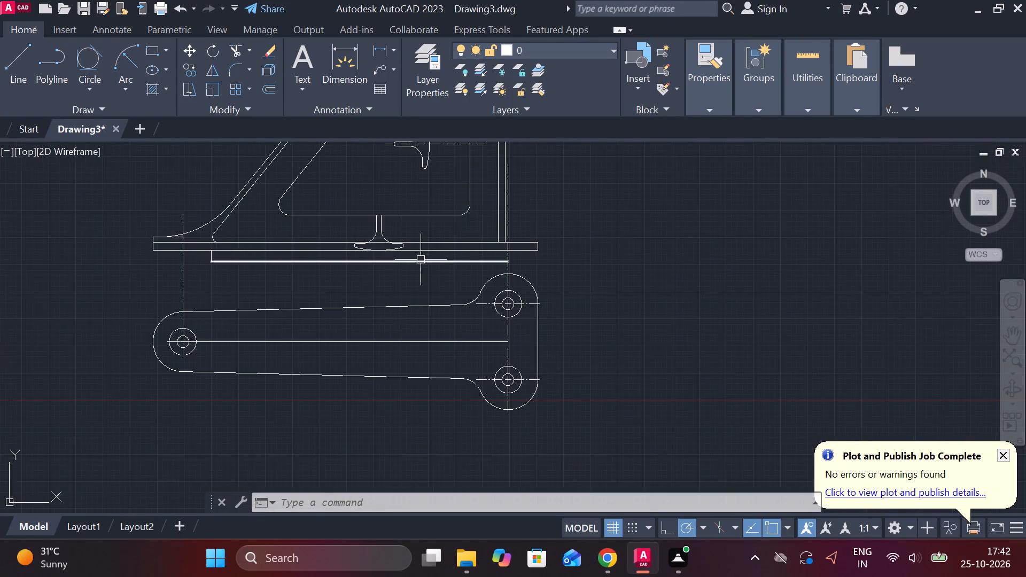
pyautogui.moveTo(426, 262); pyautogui.dragTo(480, 267, button='middle')
pyautogui.scroll(1, 457, 259)
pyautogui.moveTo(457, 253); pyautogui.dragTo(496, 388, button='middle')
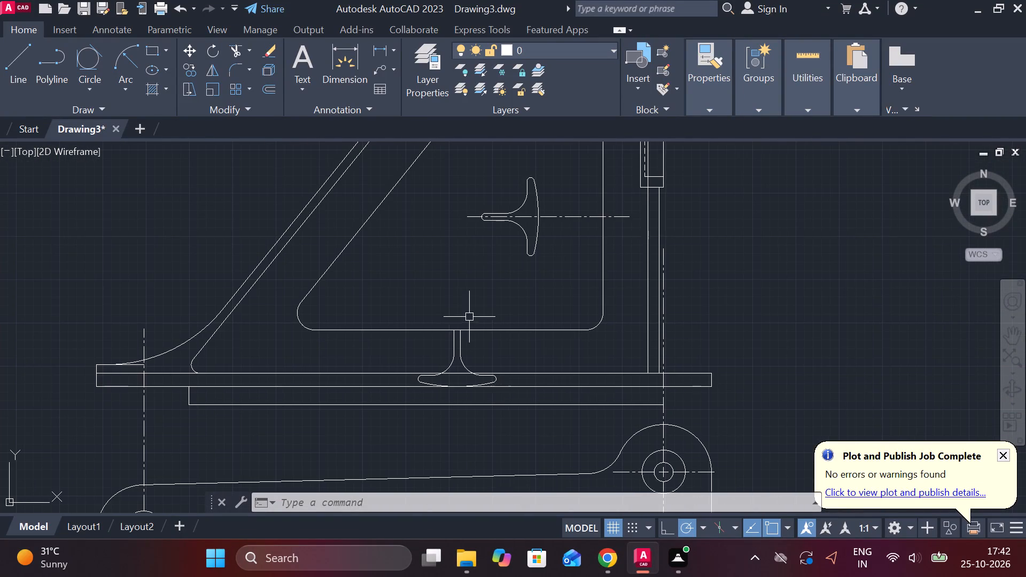
pyautogui.moveTo(468, 303); pyautogui.dragTo(493, 374, button='middle')
pyautogui.scroll(-2, 258, 290)
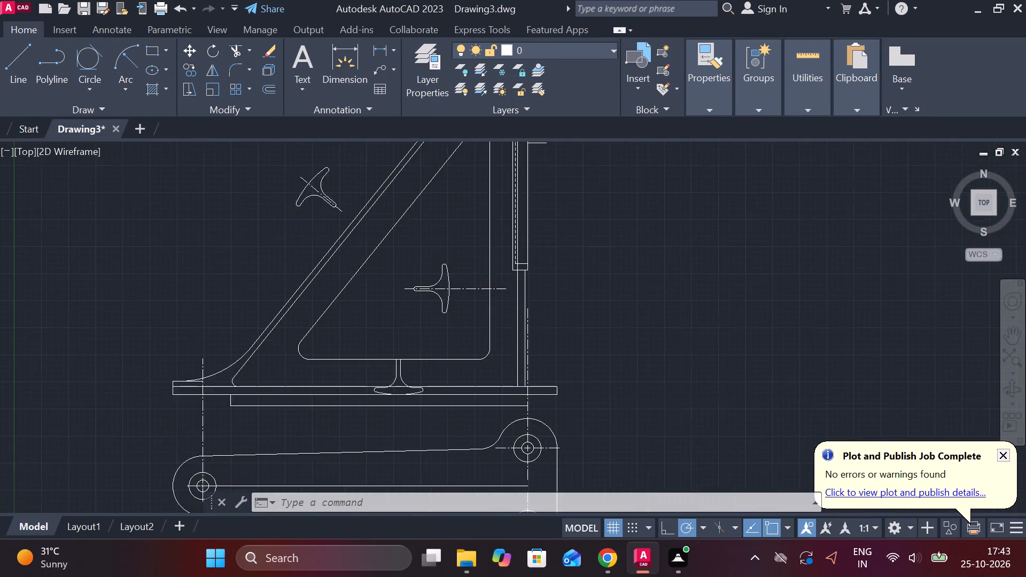
# Draw a closed upright rectangle 105 wide and 370 high with lines in the empty area beside the assembly's sloped side.
pyautogui.moveTo(184, 271); pyautogui.dragTo(452, 349, button='middle')
pyautogui.scroll(1, 188, 286)
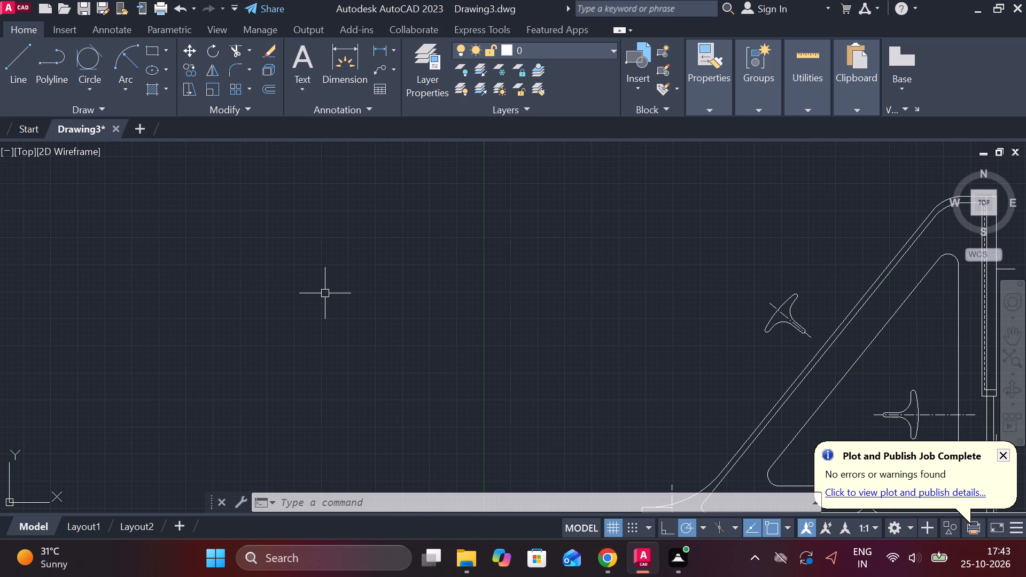
pyautogui.press('k')
pyautogui.press('Escape')
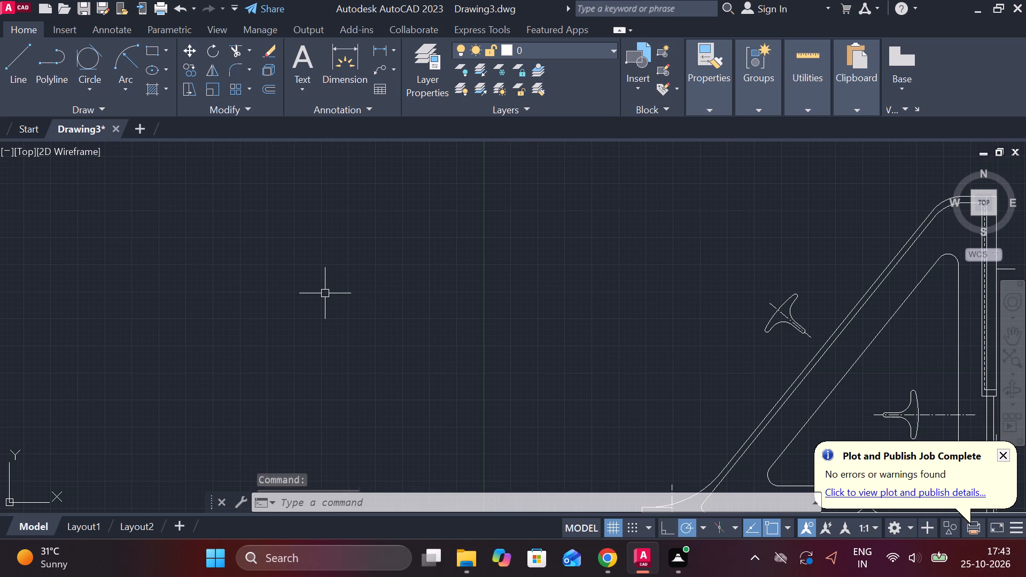
pyautogui.press('l')
pyautogui.press('Return')
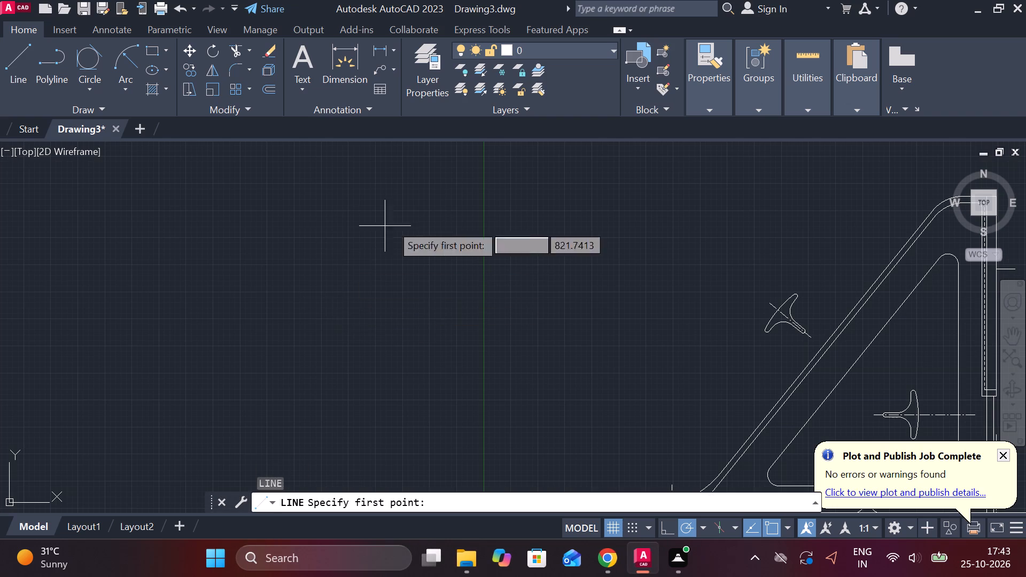
pyautogui.click(325, 194)
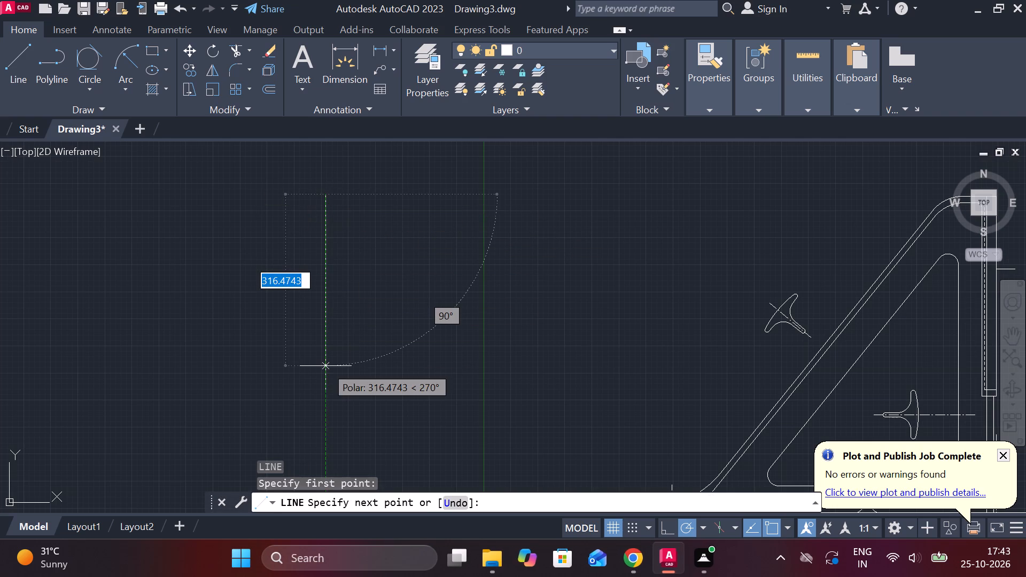
pyautogui.write('370')
pyautogui.press('Return')
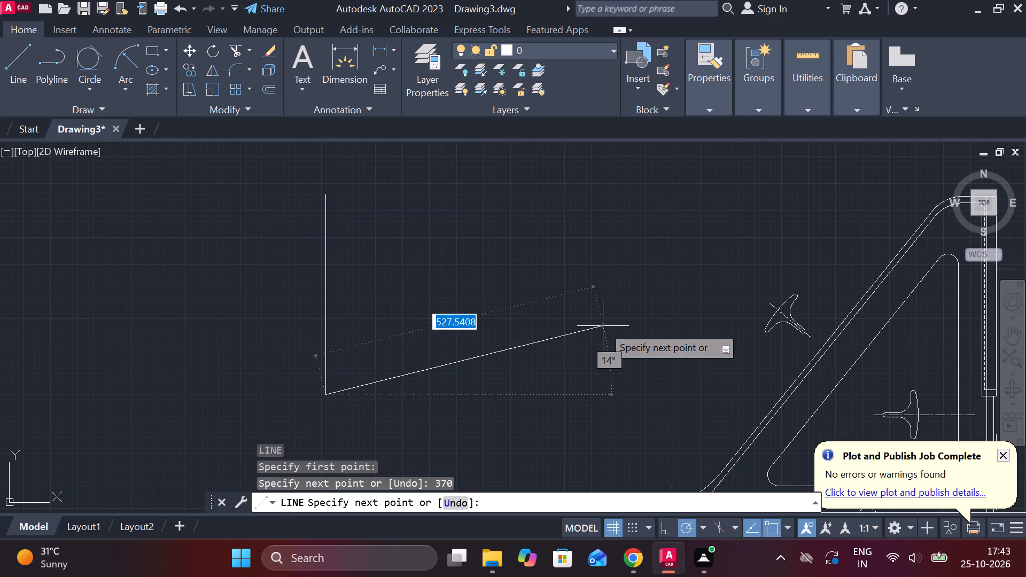
pyautogui.write('105')
pyautogui.press('Return')
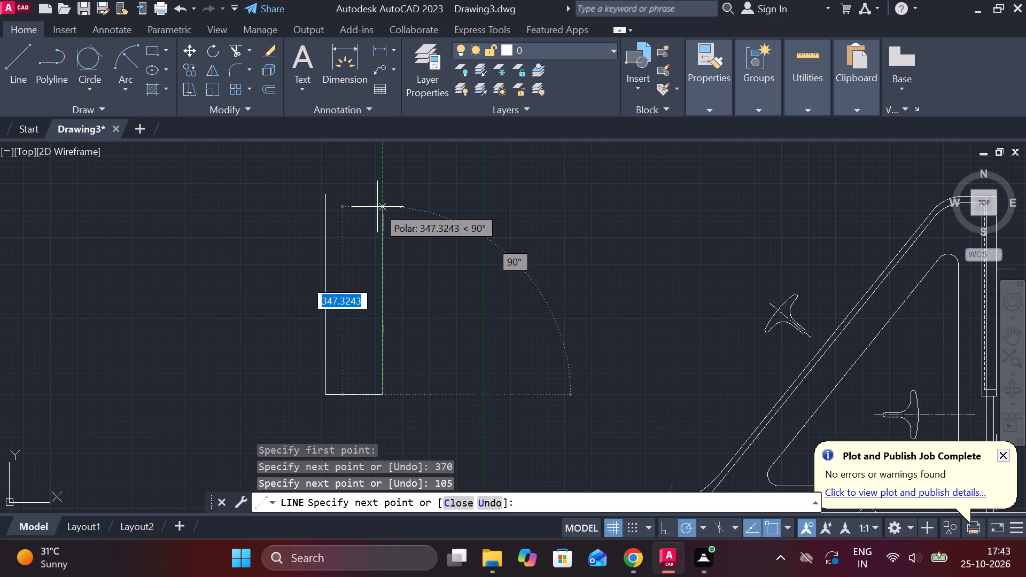
pyautogui.write('370')
pyautogui.press('Return')
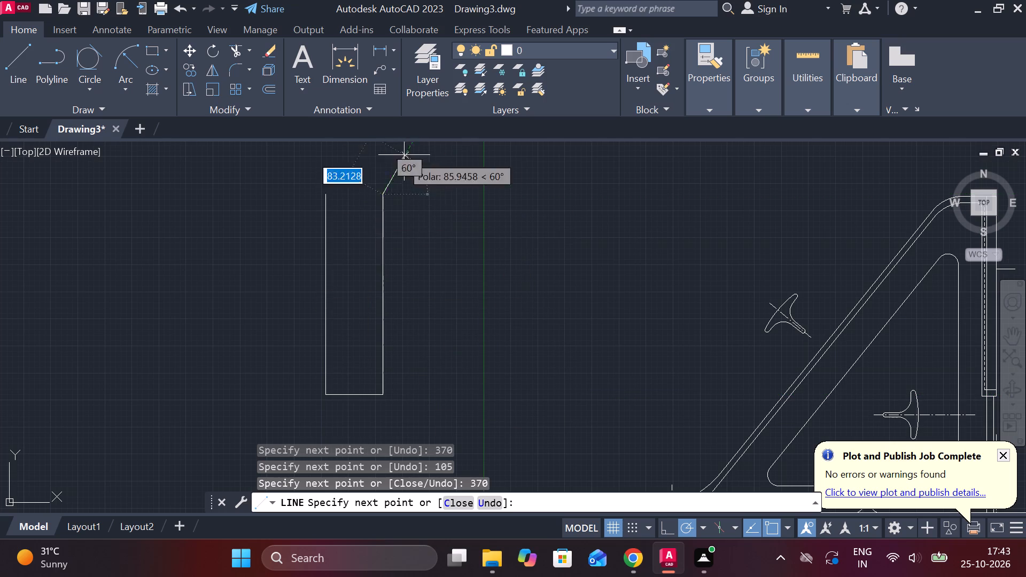
pyautogui.click(324, 191)
pyautogui.press('Escape')
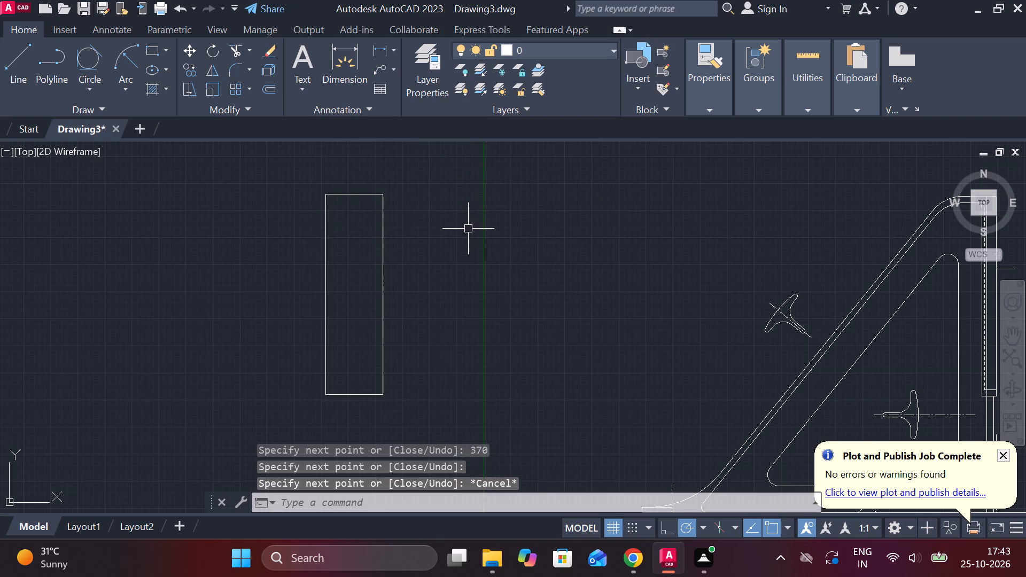
# Add a centerline between the two long sides of the new rectangle.
pyautogui.press('c')
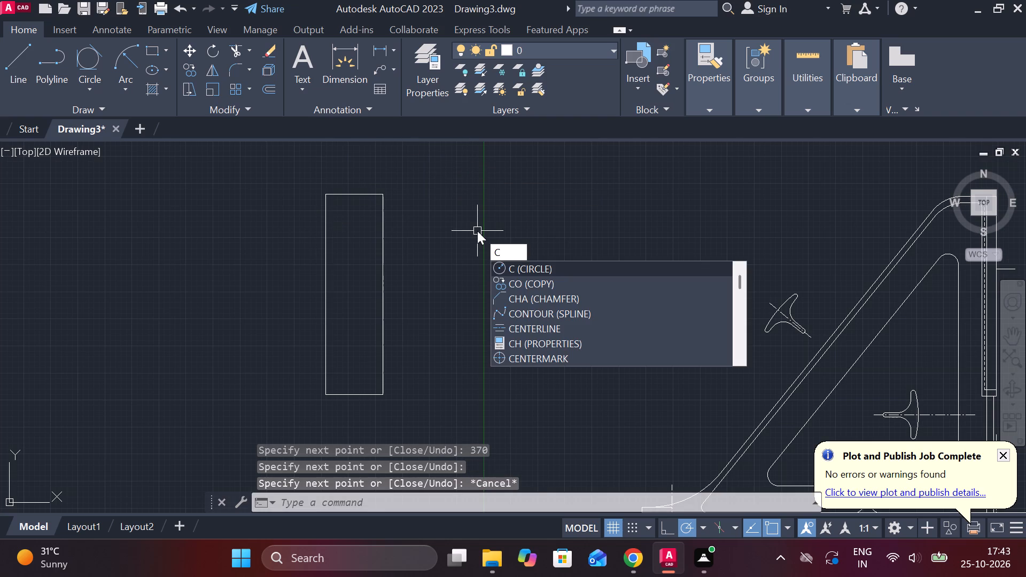
pyautogui.click(514, 329)
pyautogui.click(324, 355)
pyautogui.click(383, 335)
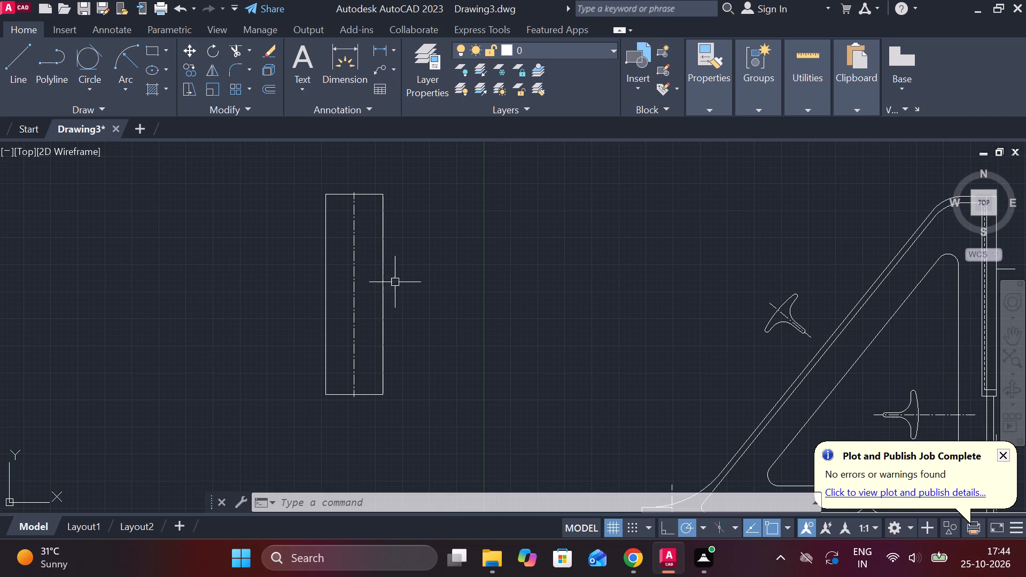
# Examine the assembly's sloped side, opening and the upright's junction with the base plate.
pyautogui.scroll(-1, 404, 291)
pyautogui.scroll(2, 419, 323)
pyautogui.scroll(-1, 430, 313)
pyautogui.moveTo(455, 342); pyautogui.dragTo(69, 272, button='middle')
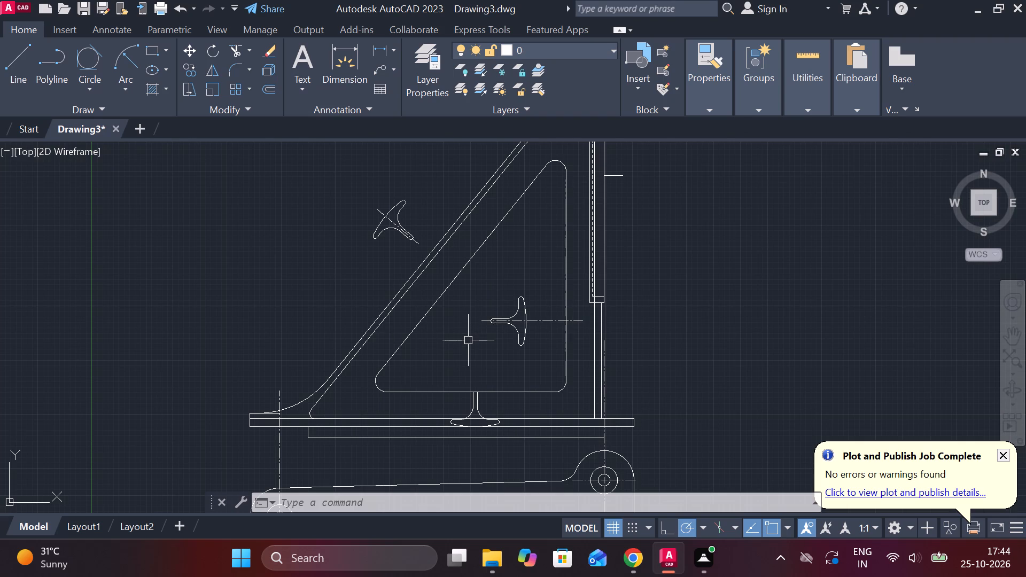
pyautogui.moveTo(304, 297); pyautogui.dragTo(417, 457, button='middle')
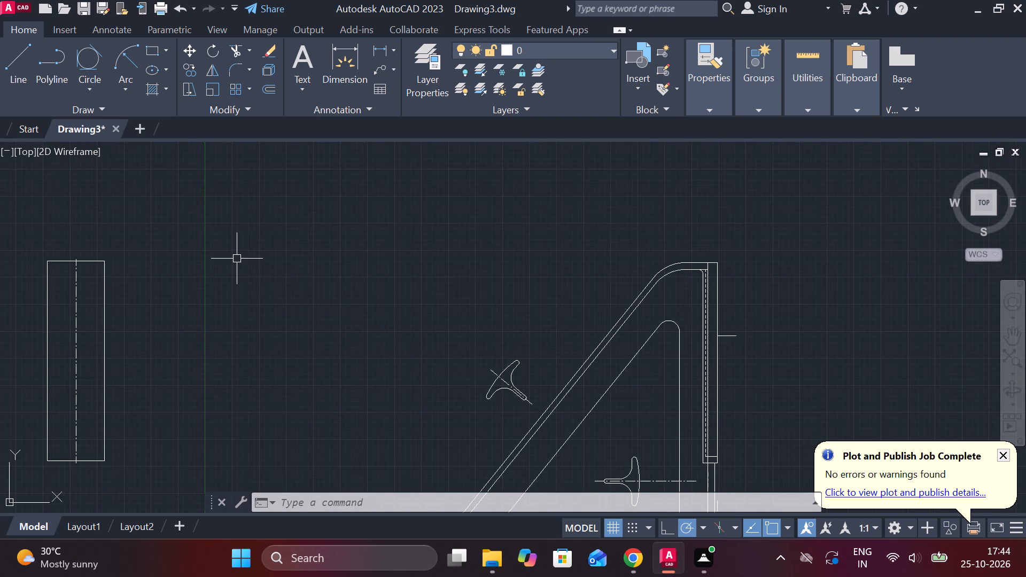
pyautogui.scroll(1, 439, 383)
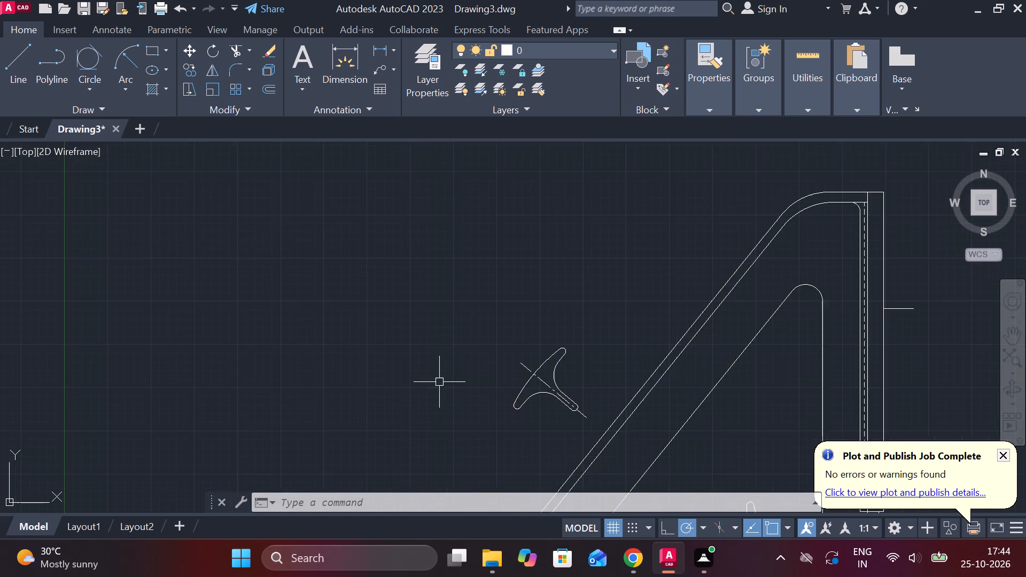
pyautogui.moveTo(437, 380); pyautogui.dragTo(272, 76, button='middle')
pyautogui.moveTo(646, 427); pyautogui.dragTo(393, 392, button='middle')
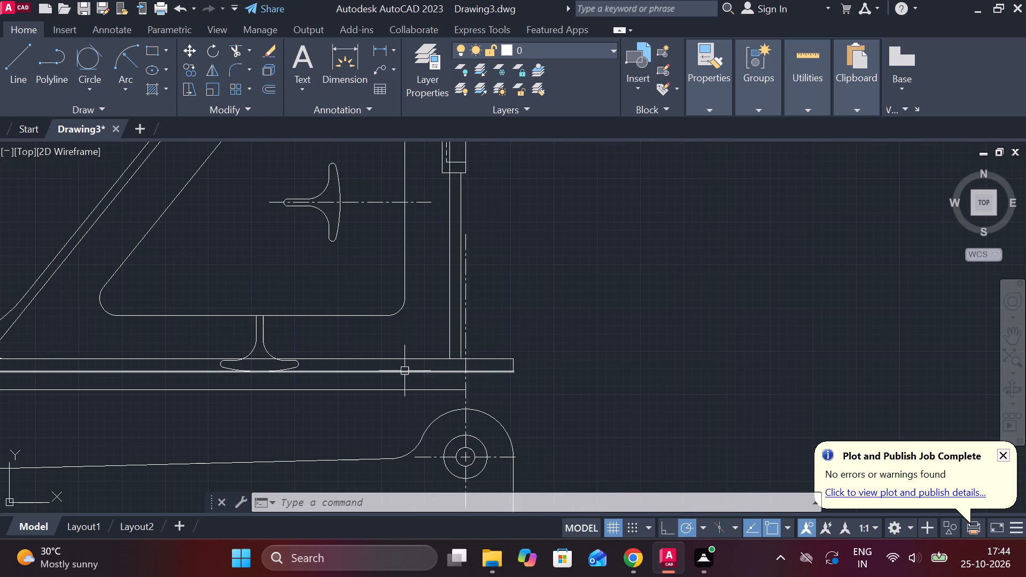
pyautogui.scroll(2, 483, 345)
pyautogui.scroll(-2, 483, 345)
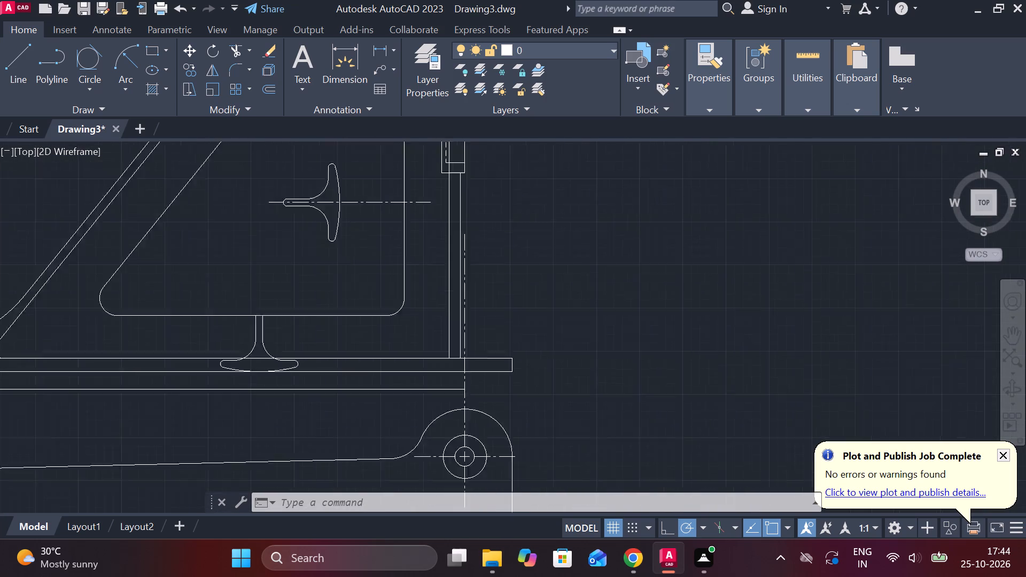
# Continue the pad's top edge about 35 units past the centerline at the sloped side's foot and close it down to the base plate.
pyautogui.scroll(-2, 483, 345)
pyautogui.scroll(3, 249, 338)
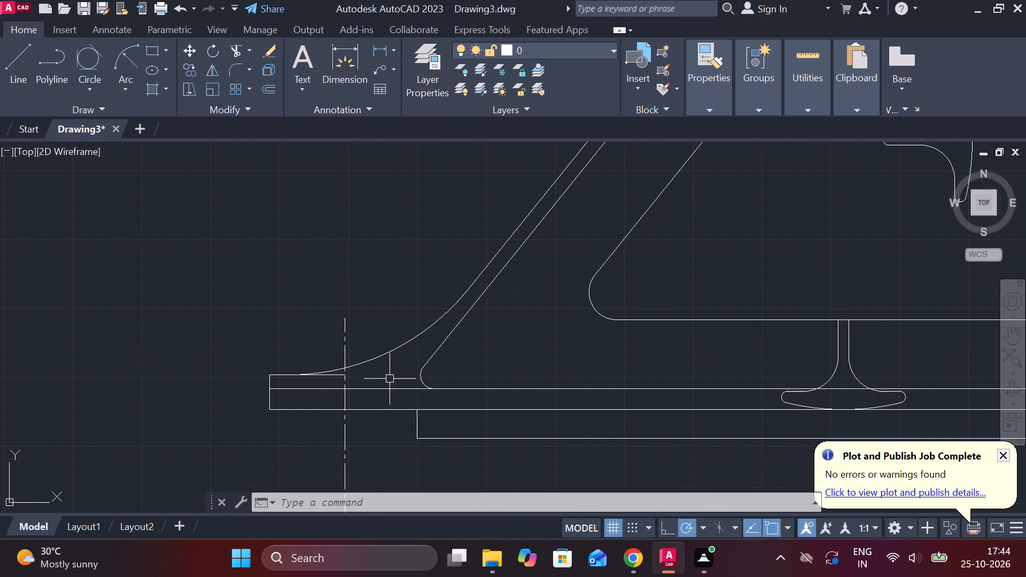
pyautogui.press('l')
pyautogui.press('Return')
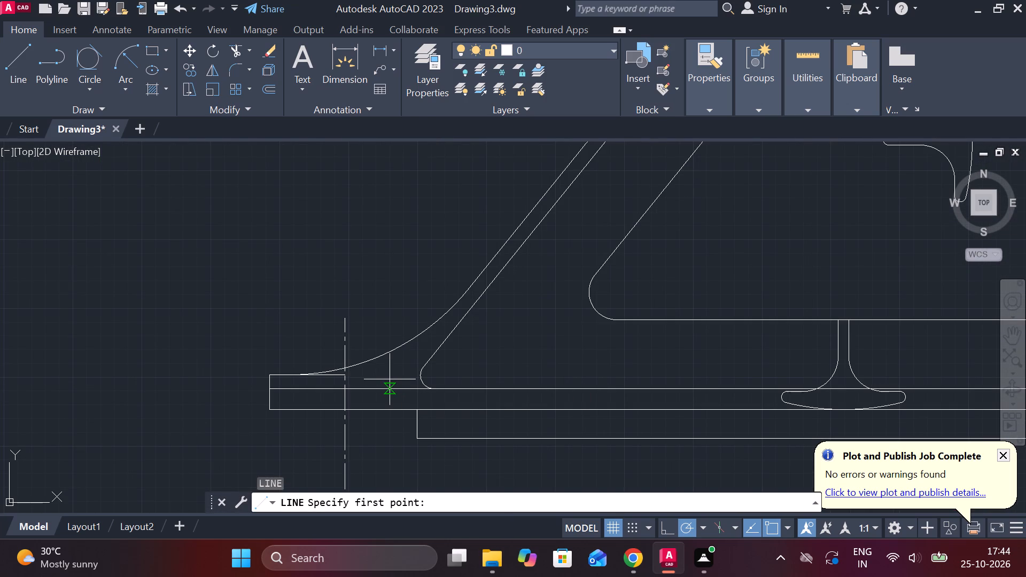
pyautogui.scroll(3, 317, 394)
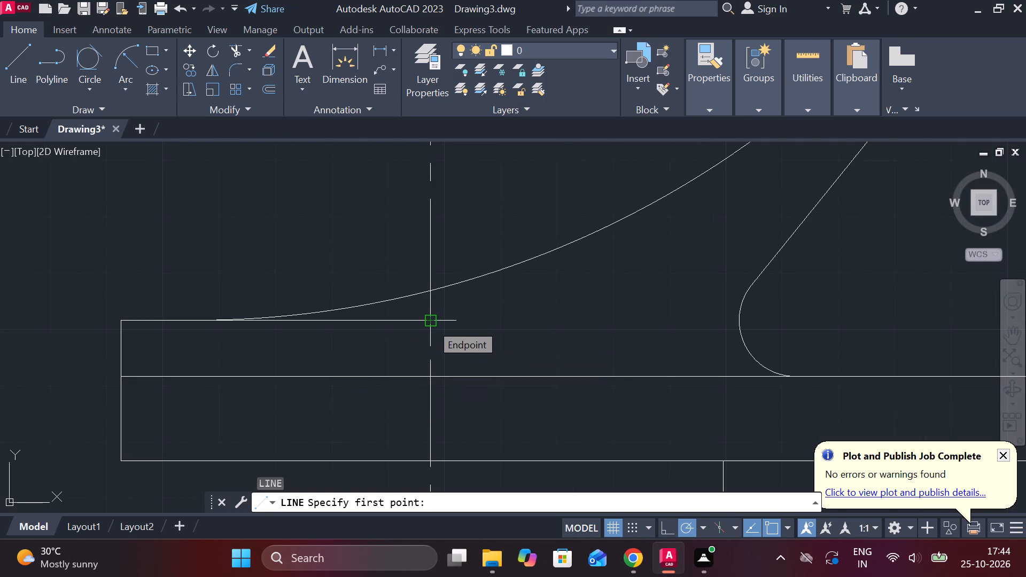
pyautogui.click(431, 323)
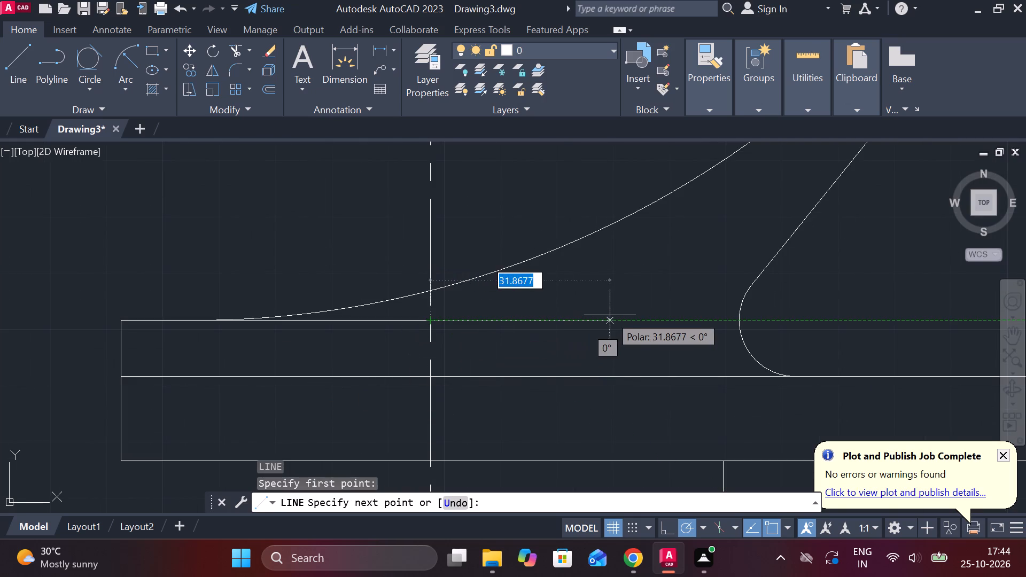
pyautogui.scroll(-2, 627, 315)
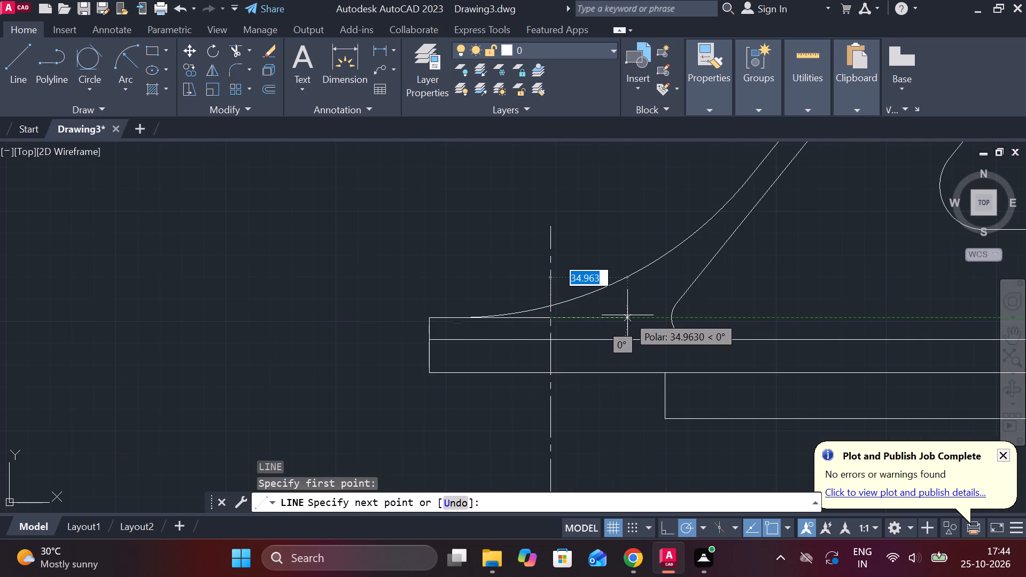
pyautogui.click(627, 315)
pyautogui.click(627, 330)
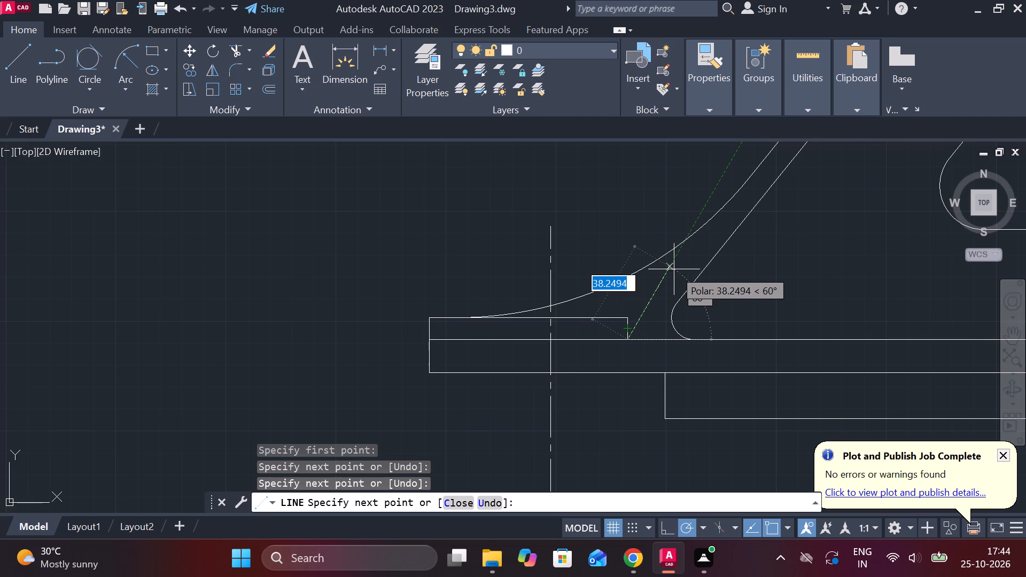
pyautogui.press('Escape')
# Draw a short vertical line across the pad near its outer end, from its top edge to the base plate's top edge.
pyautogui.scroll(-3, 856, 317)
pyautogui.moveTo(842, 332); pyautogui.dragTo(841, 332, button='middle')
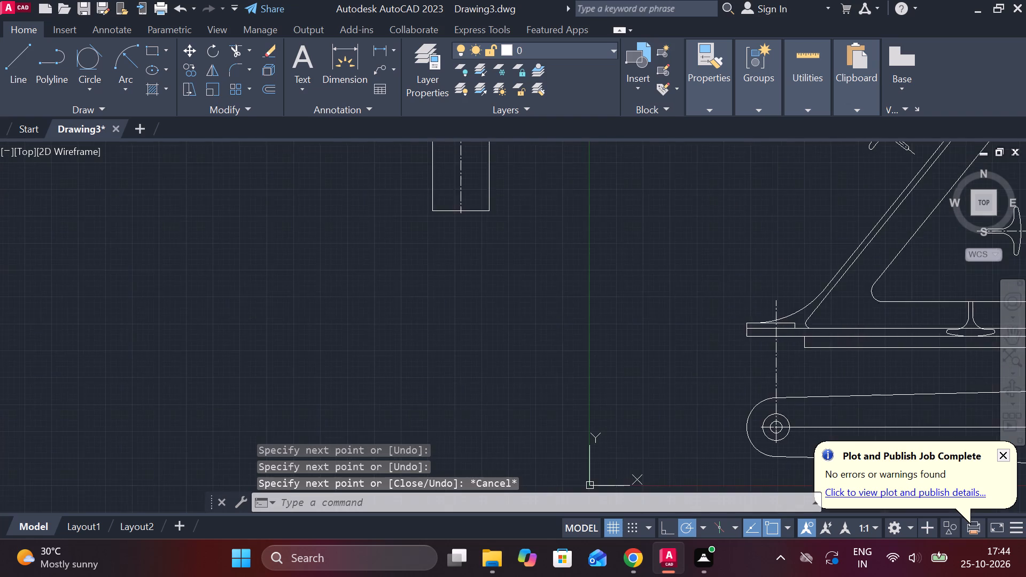
pyautogui.moveTo(841, 332); pyautogui.dragTo(5, 396, button='middle')
pyautogui.moveTo(197, 338); pyautogui.dragTo(597, 326, button='middle')
pyautogui.scroll(1, 519, 339)
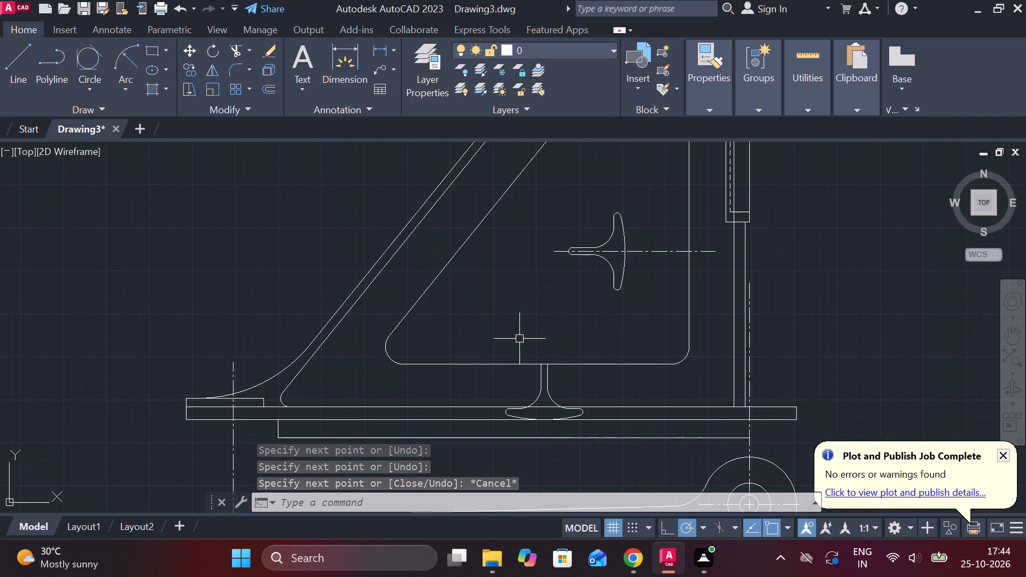
pyautogui.press('l')
pyautogui.press('Return')
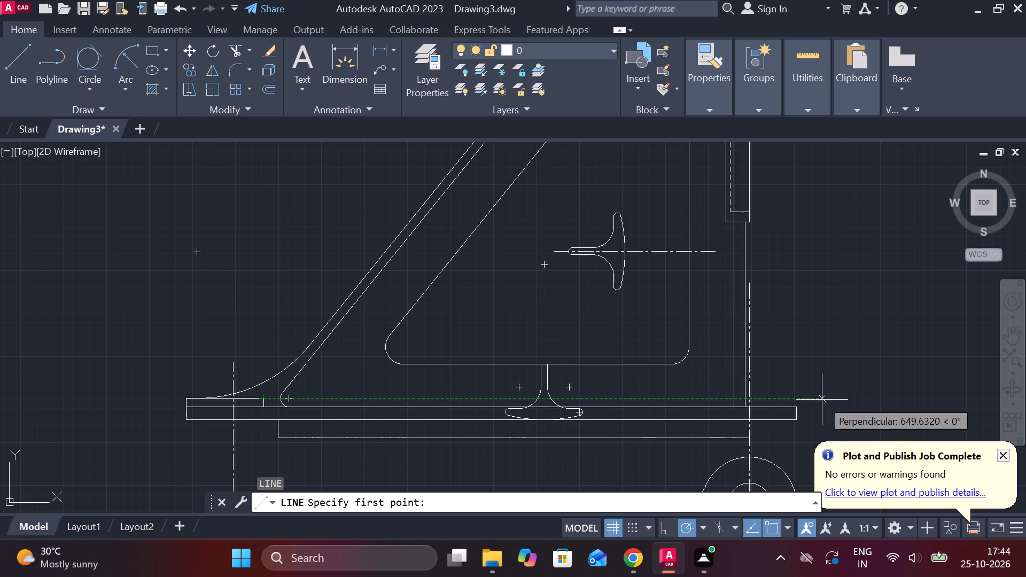
pyautogui.scroll(2, 220, 383)
pyautogui.moveTo(227, 380); pyautogui.dragTo(334, 272, button='middle')
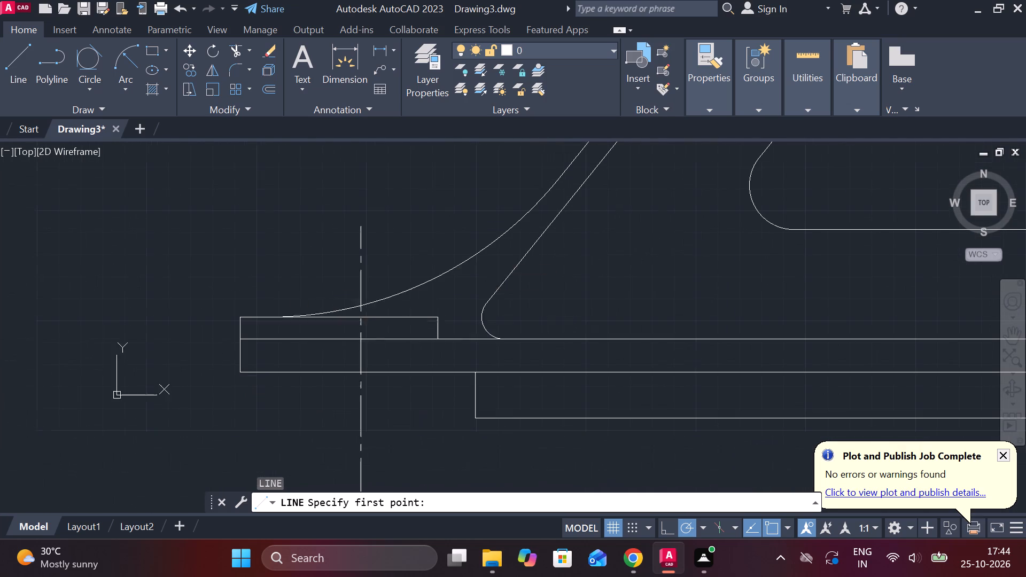
pyautogui.click(268, 321)
pyautogui.click(266, 338)
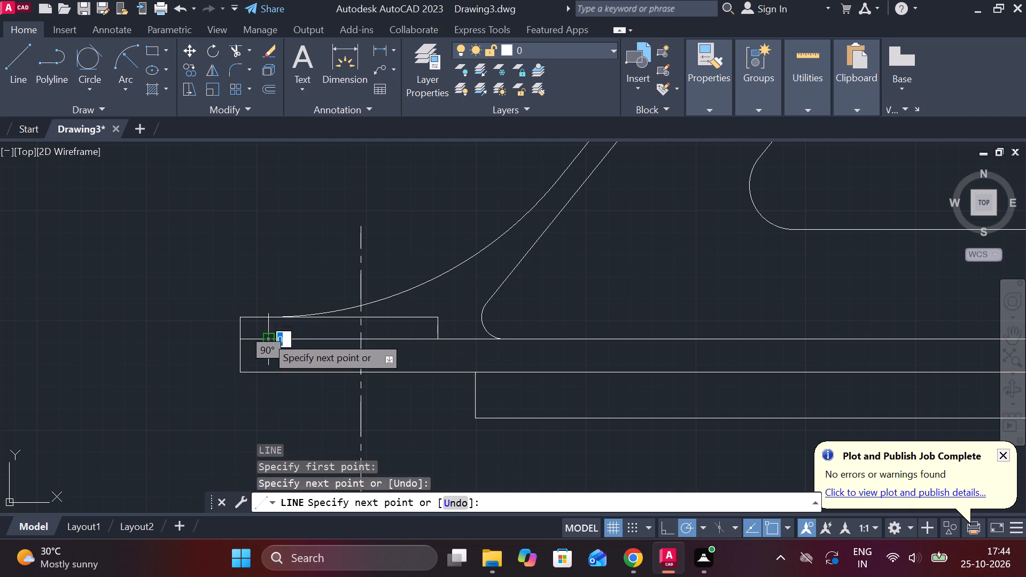
pyautogui.press('Escape')
# Trim the pad's top and end edges outside the new vertical line.
pyautogui.write('TR')
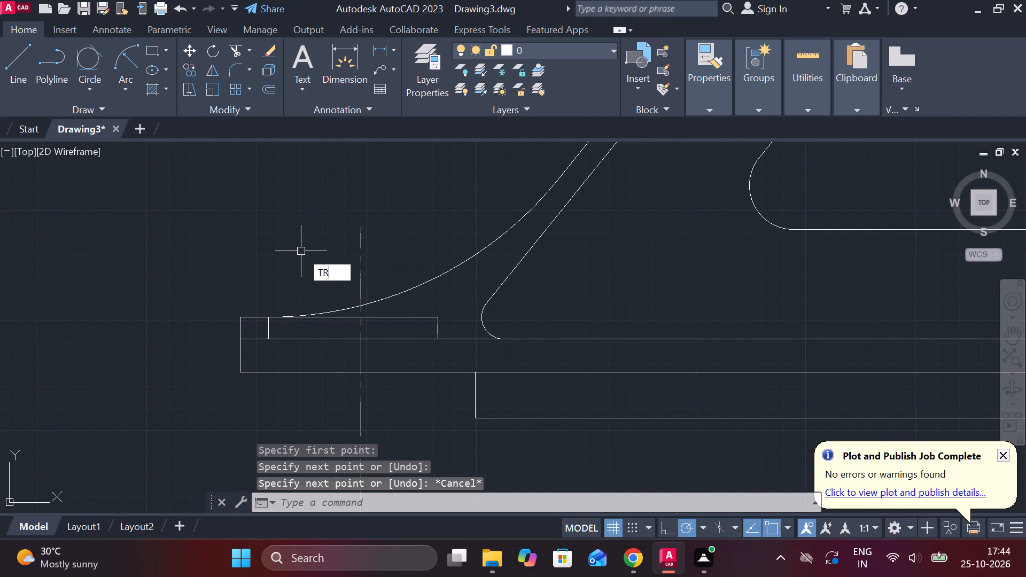
pyautogui.press('space')
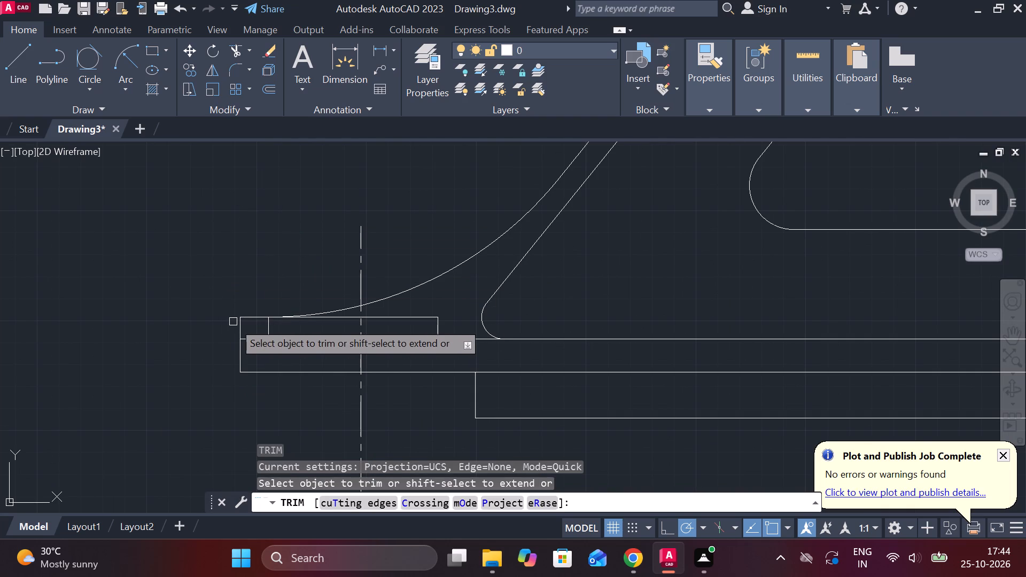
pyautogui.click(248, 315)
pyautogui.click(239, 325)
# Draw a raised pad outline 10 units high and about 93 wide on the base plate's top edge, spanning the upright's foot and centerline.
pyautogui.scroll(-3, 239, 325)
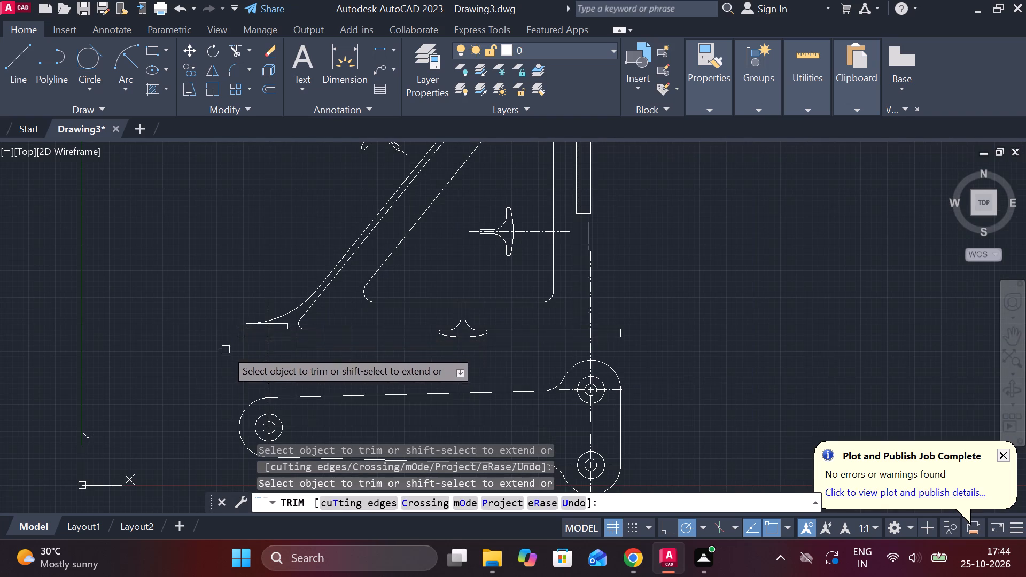
pyautogui.click(15, 56)
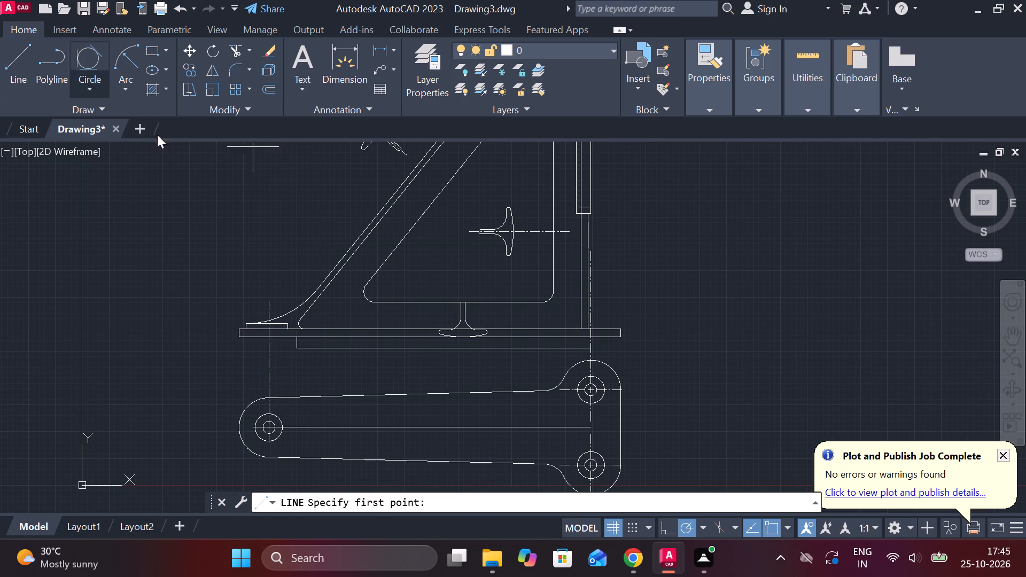
pyautogui.scroll(2, 629, 328)
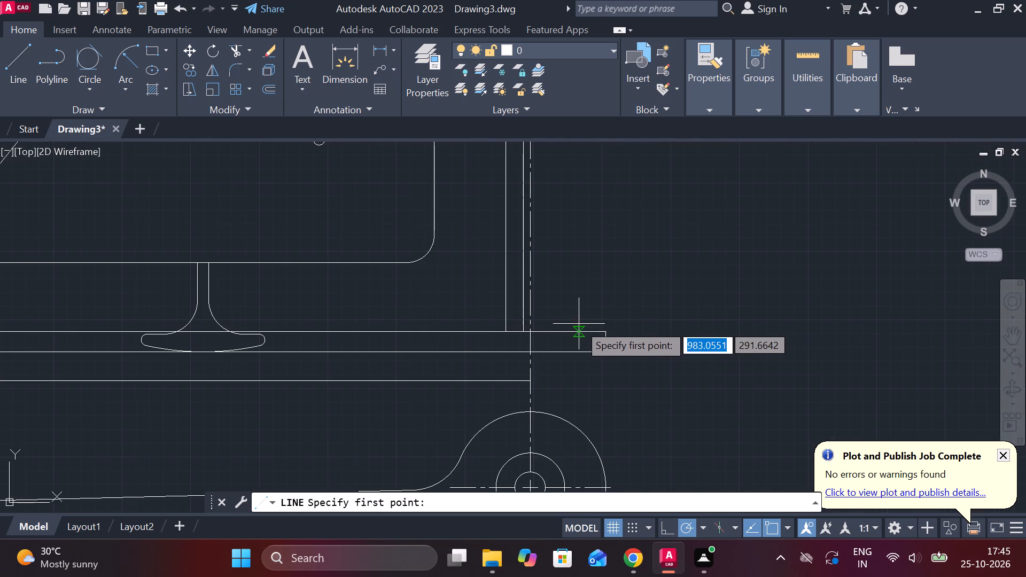
pyautogui.click(582, 326)
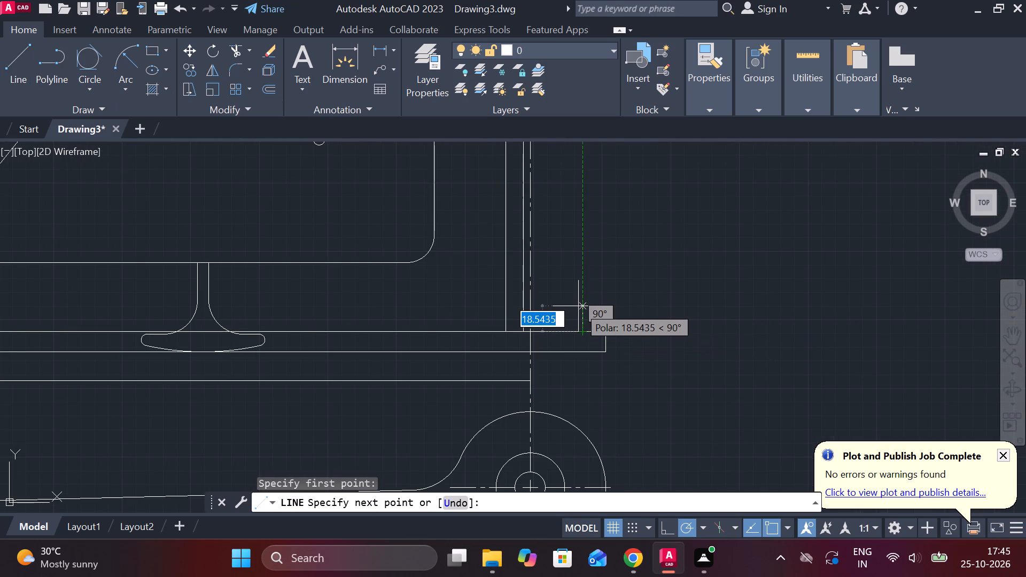
pyautogui.write('10')
pyautogui.press('Return')
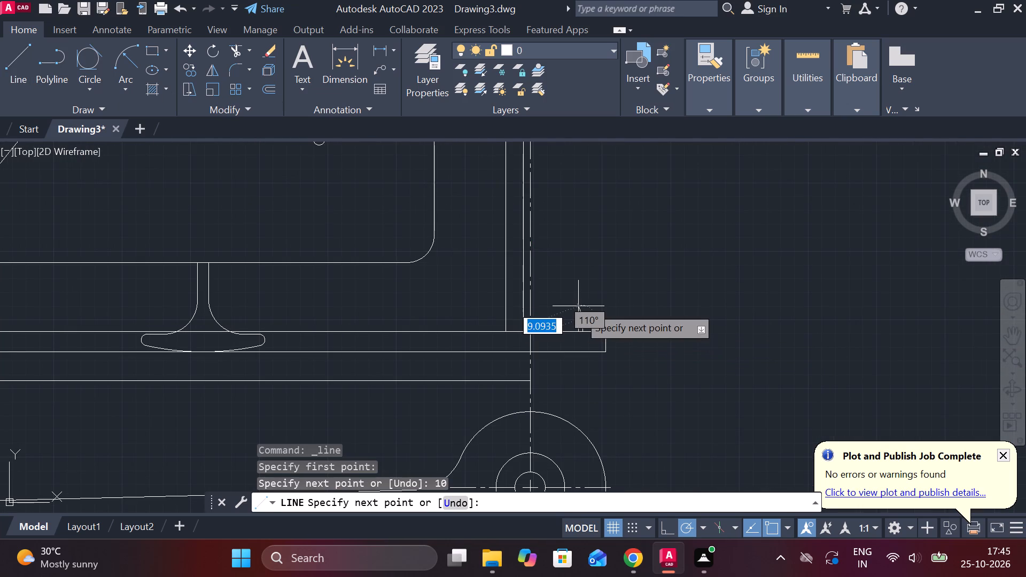
pyautogui.click(455, 317)
pyautogui.click(455, 328)
pyautogui.press('Escape')
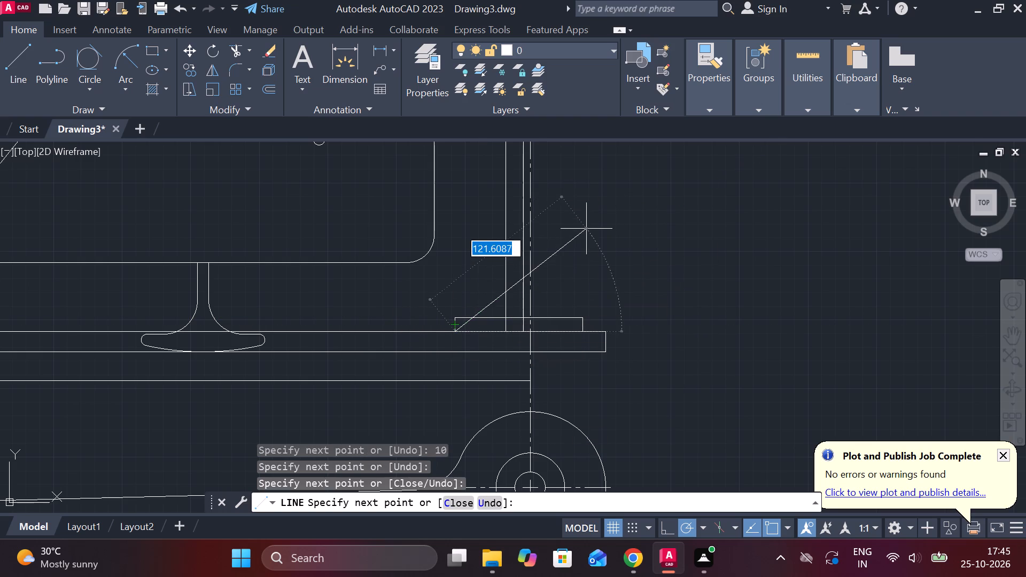
# Draw a vertical line about 64 units long down from the separate rectangle's bottom edge, starting 45 units right of its centerline.
pyautogui.scroll(-4, 517, 367)
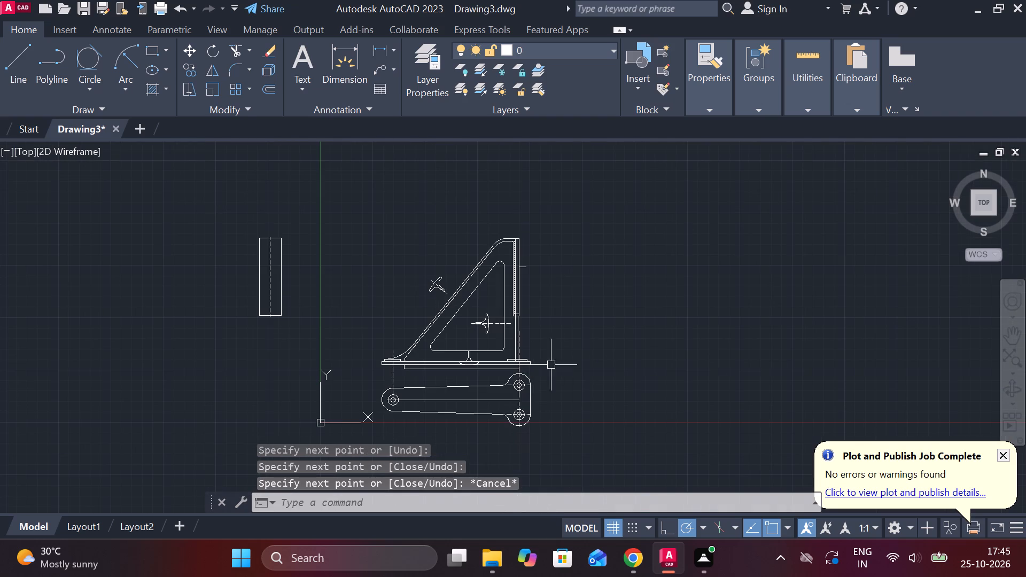
pyautogui.scroll(1, 267, 330)
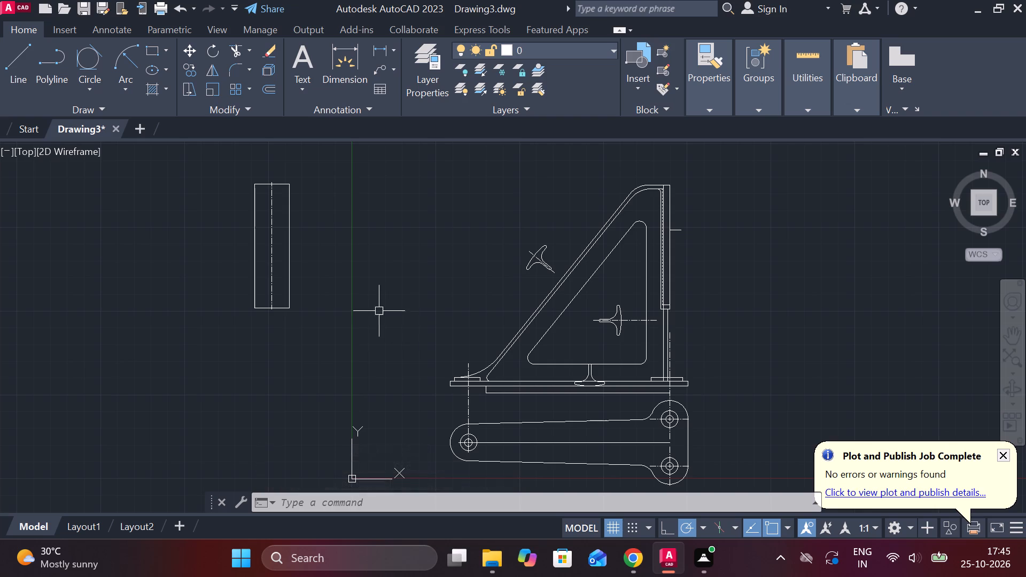
pyautogui.click(30, 54)
pyautogui.scroll(2, 422, 362)
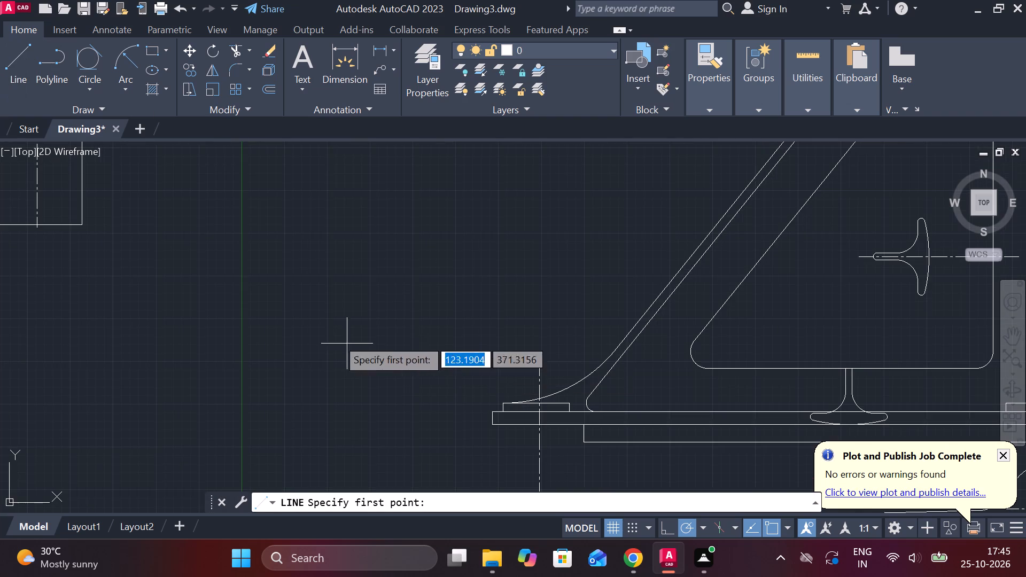
pyautogui.moveTo(201, 246); pyautogui.dragTo(298, 269, button='middle')
pyautogui.scroll(2, 135, 251)
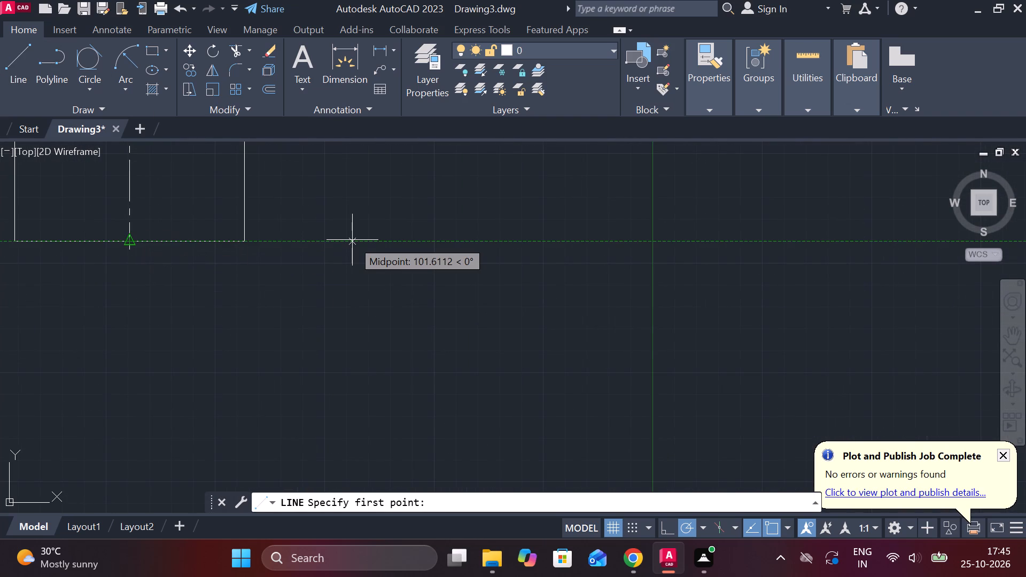
pyautogui.write('45')
pyautogui.press('Return')
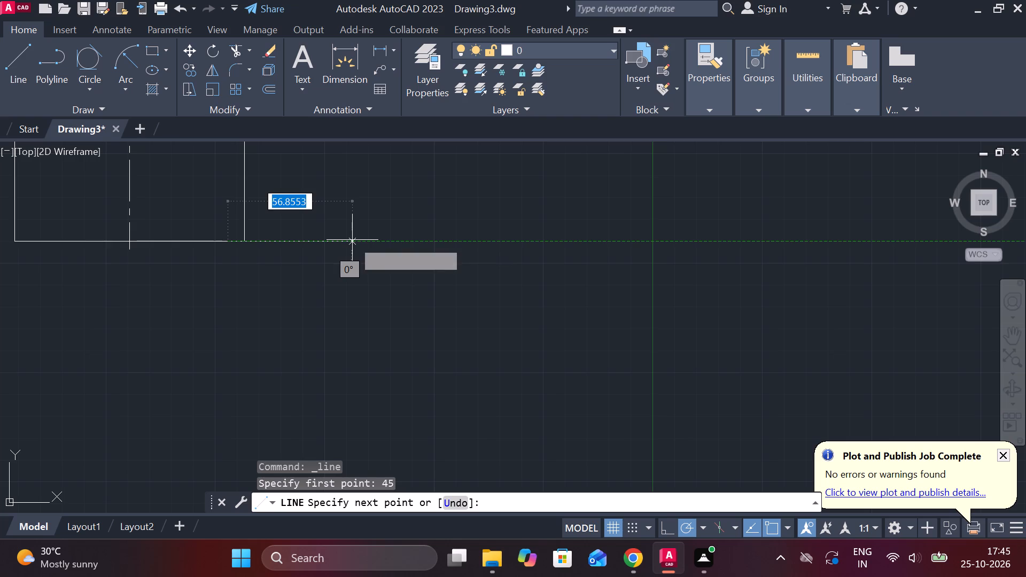
pyautogui.click(223, 384)
pyautogui.press('Escape')
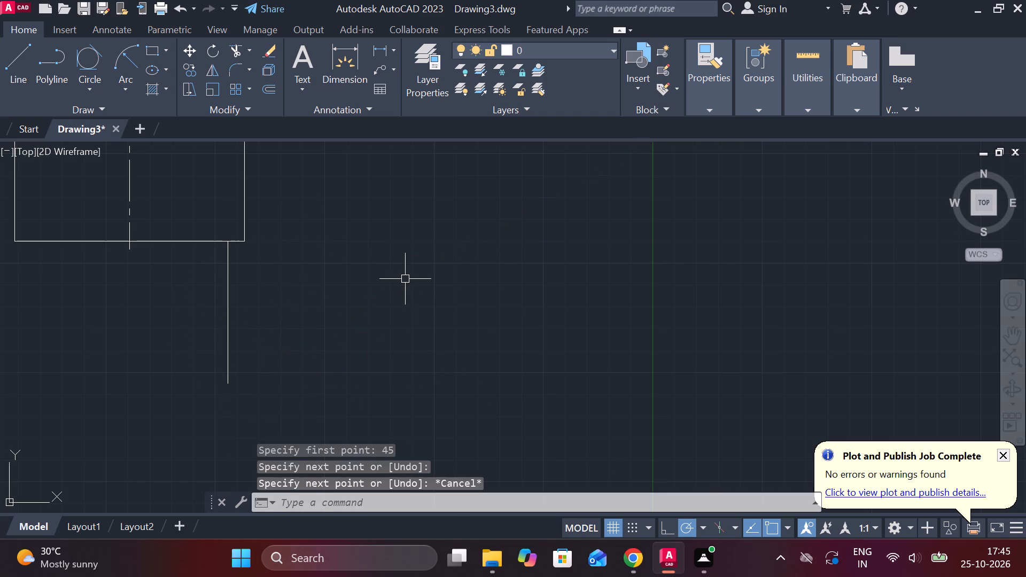
# Mirror the new vertical line about the rectangle's centerline, keeping the original line.
pyautogui.click(228, 303)
pyautogui.write('MI')
pyautogui.press('Return')
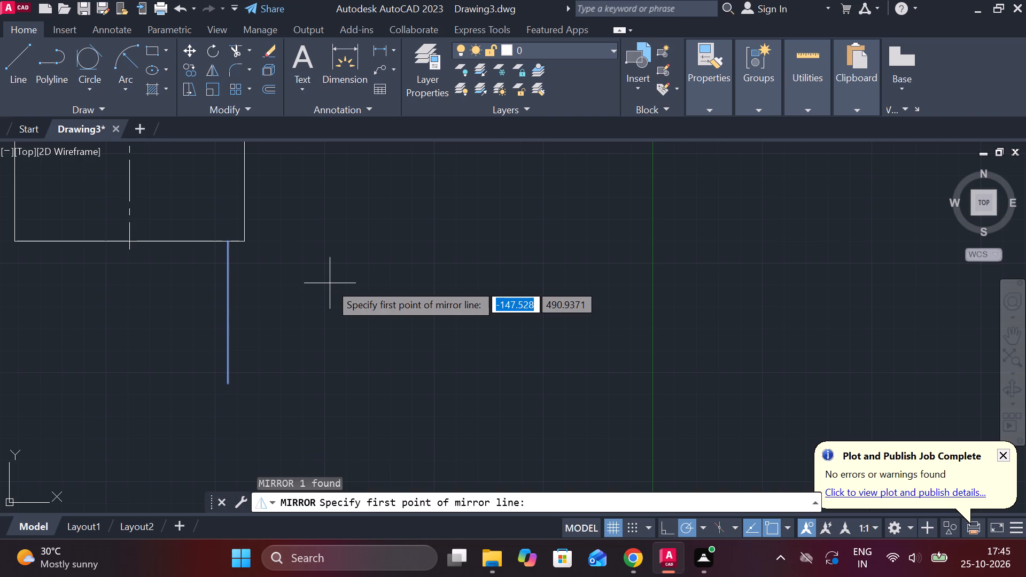
pyautogui.click(131, 239)
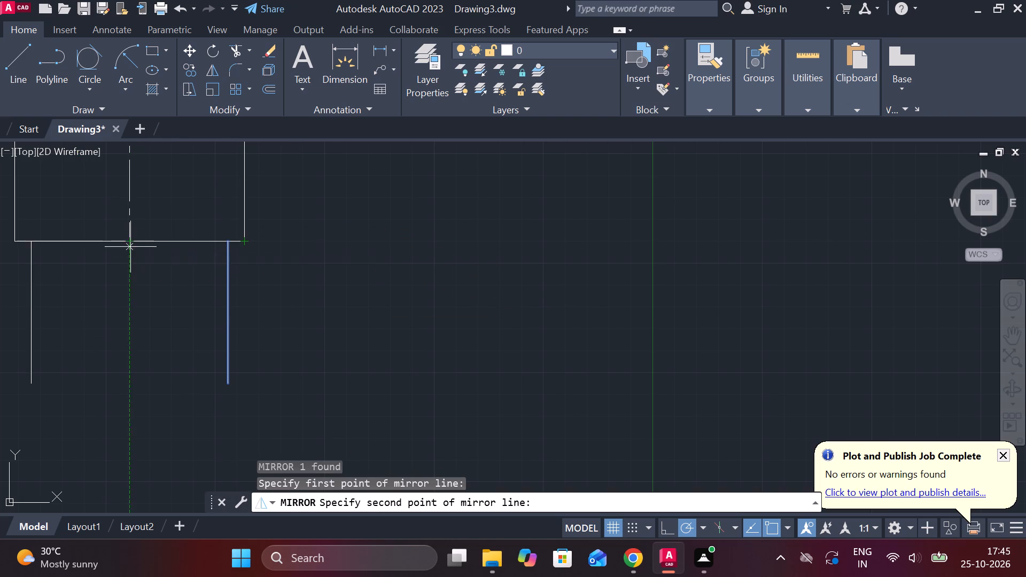
pyautogui.scroll(1, 131, 239)
pyautogui.moveTo(133, 239); pyautogui.dragTo(346, 267, button='middle')
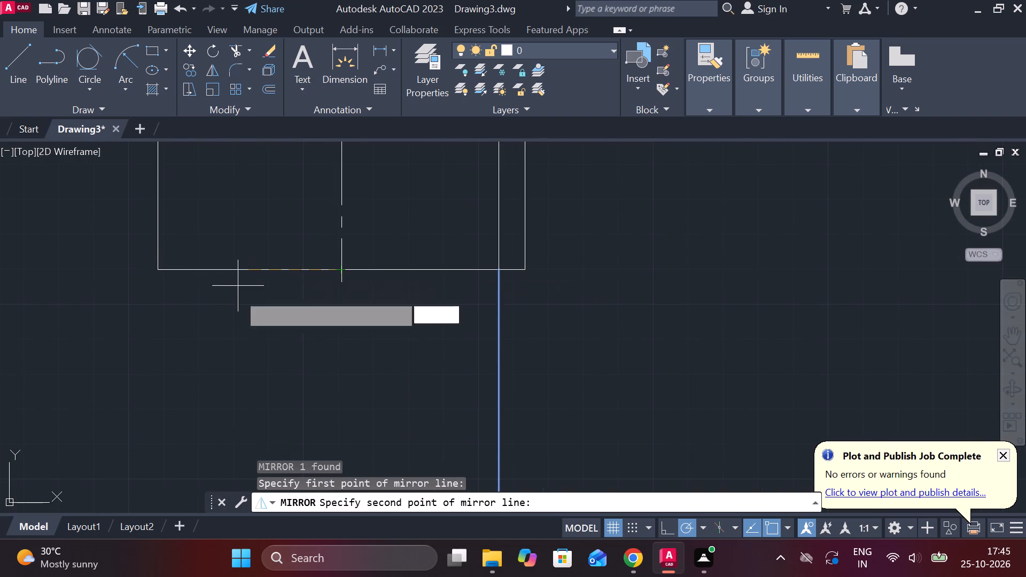
pyautogui.click(329, 367)
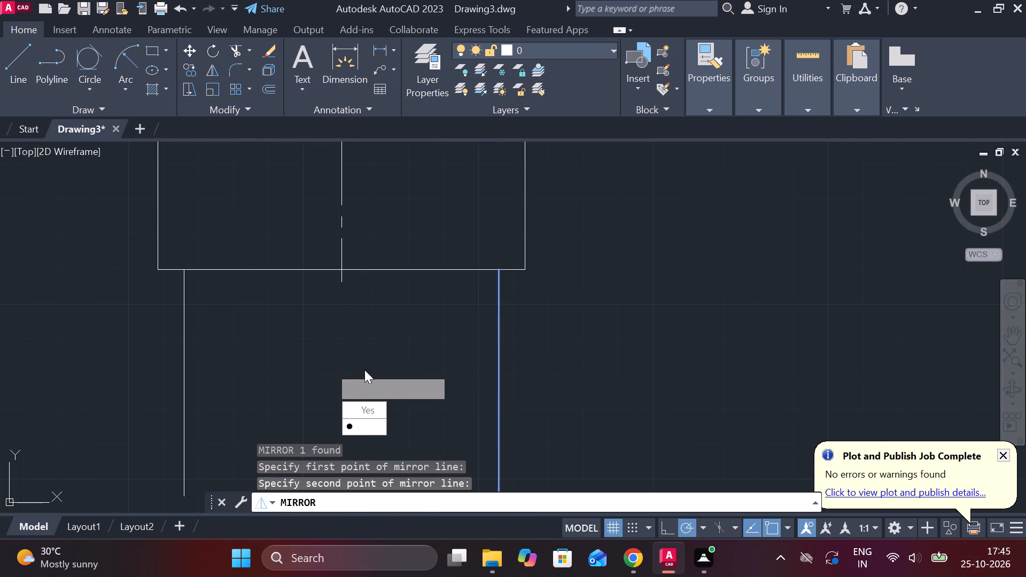
pyautogui.moveTo(364, 429); pyautogui.dragTo(329, 367)
pyautogui.scroll(-3, 351, 309)
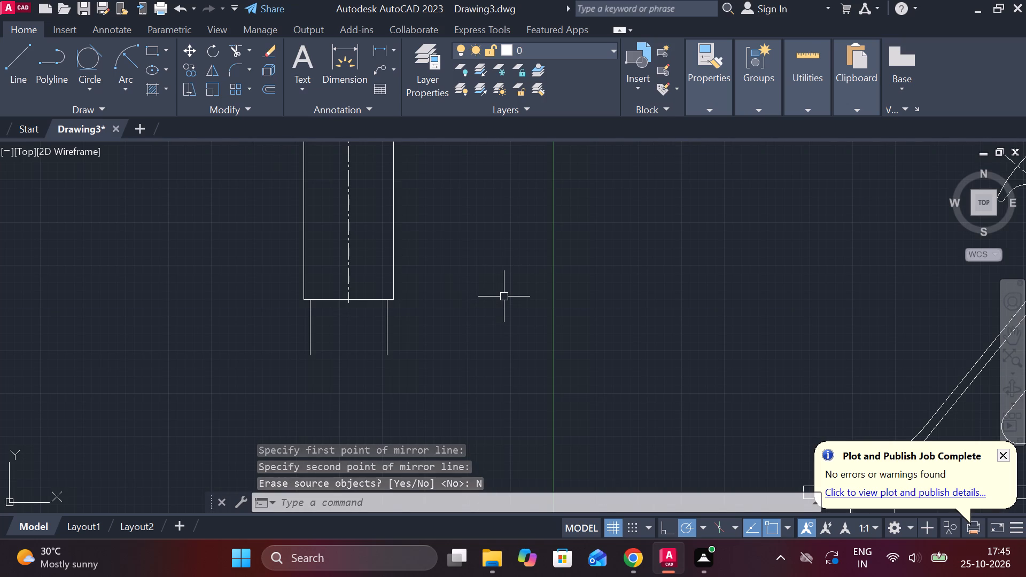
# Draw a wavy spline break line joining the lower ends of the two vertical lines below the rectangle.
pyautogui.write('SPL')
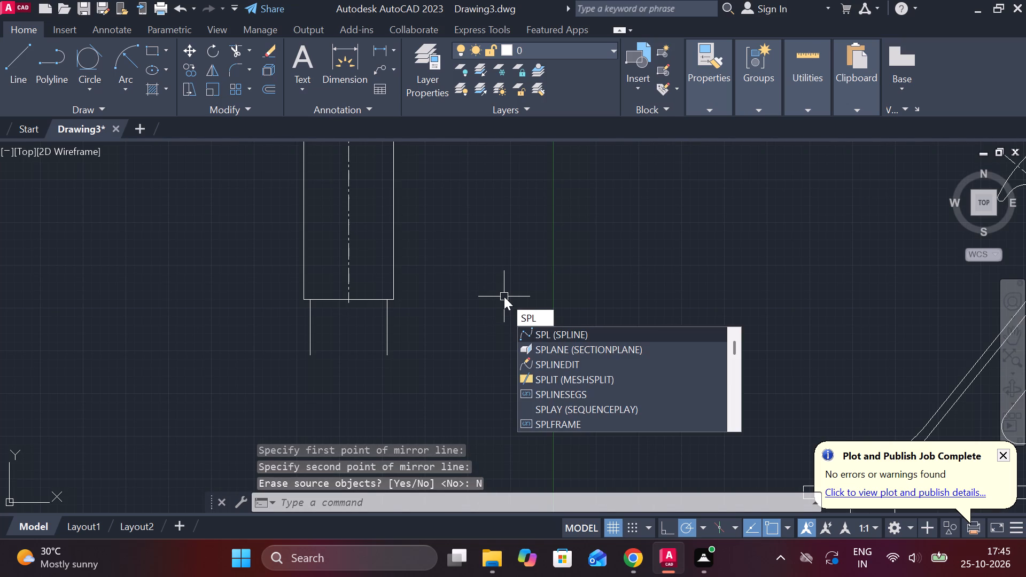
pyautogui.click(535, 334)
pyautogui.click(303, 360)
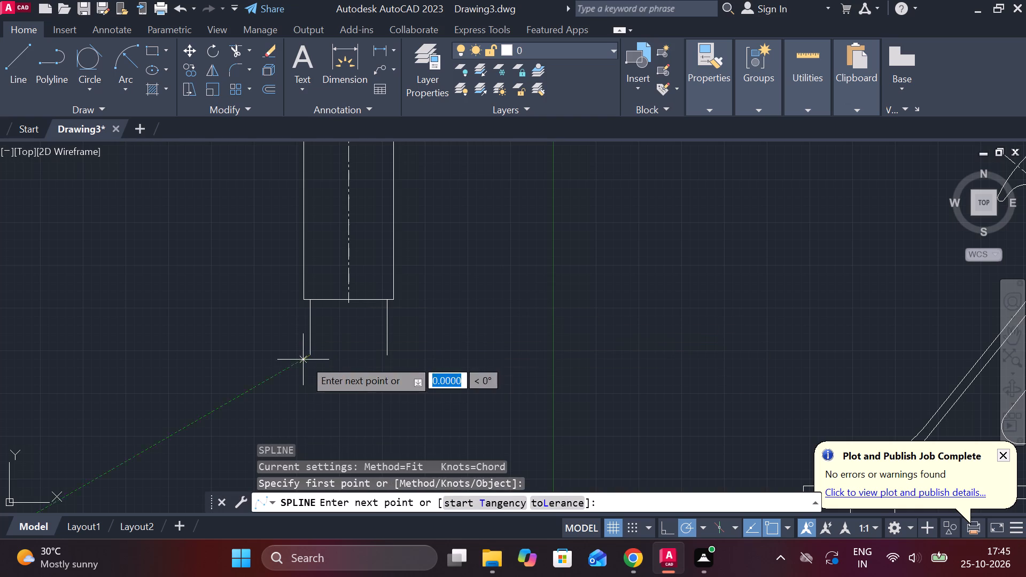
pyautogui.click(317, 344)
pyautogui.click(330, 352)
pyautogui.scroll(2, 335, 344)
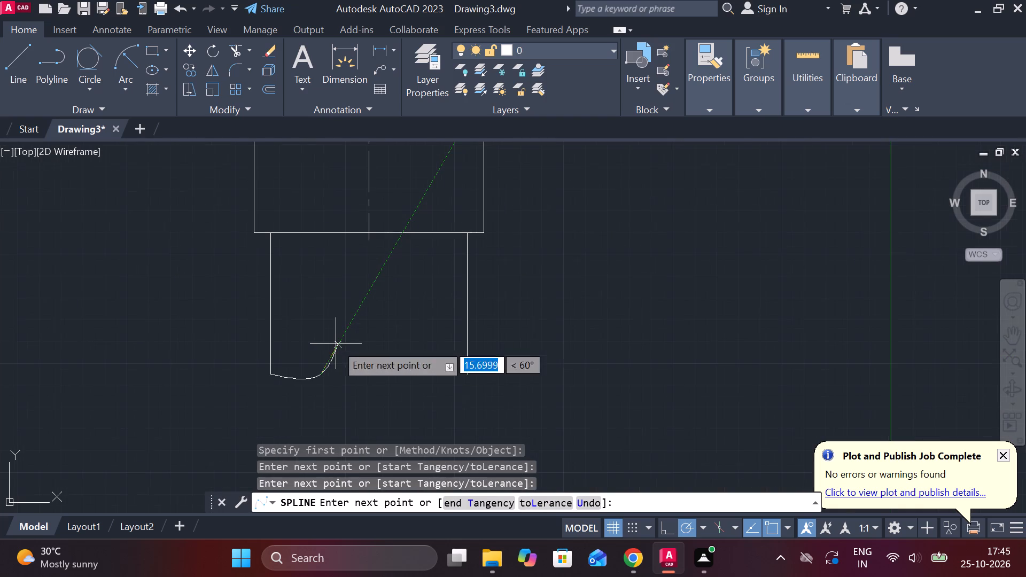
pyautogui.click(336, 344)
pyautogui.click(351, 361)
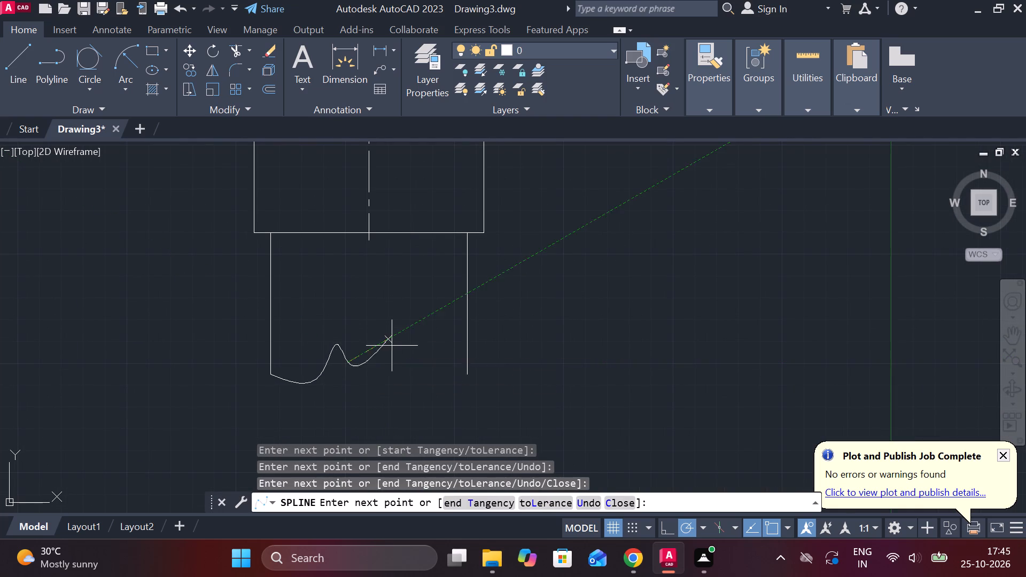
pyautogui.click(392, 346)
pyautogui.click(410, 365)
pyautogui.click(432, 364)
pyautogui.moveTo(442, 350); pyautogui.dragTo(446, 355)
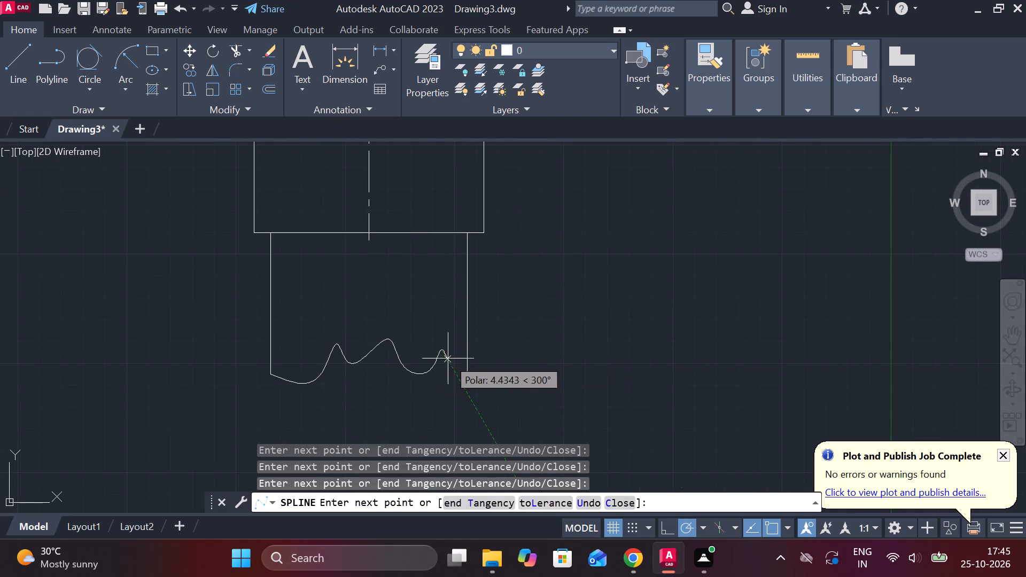
pyautogui.click(458, 367)
pyautogui.click(462, 373)
pyautogui.press('Return')
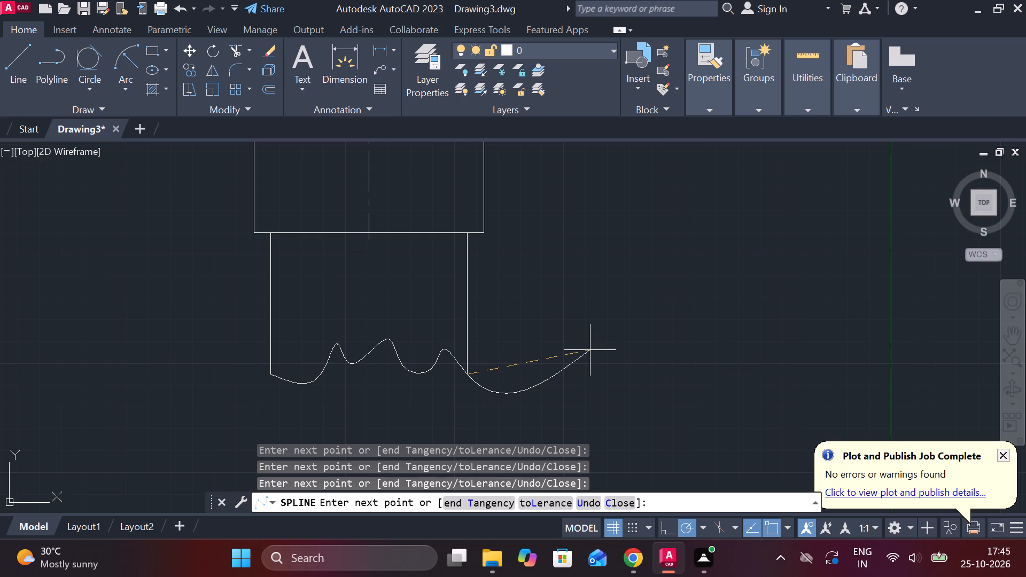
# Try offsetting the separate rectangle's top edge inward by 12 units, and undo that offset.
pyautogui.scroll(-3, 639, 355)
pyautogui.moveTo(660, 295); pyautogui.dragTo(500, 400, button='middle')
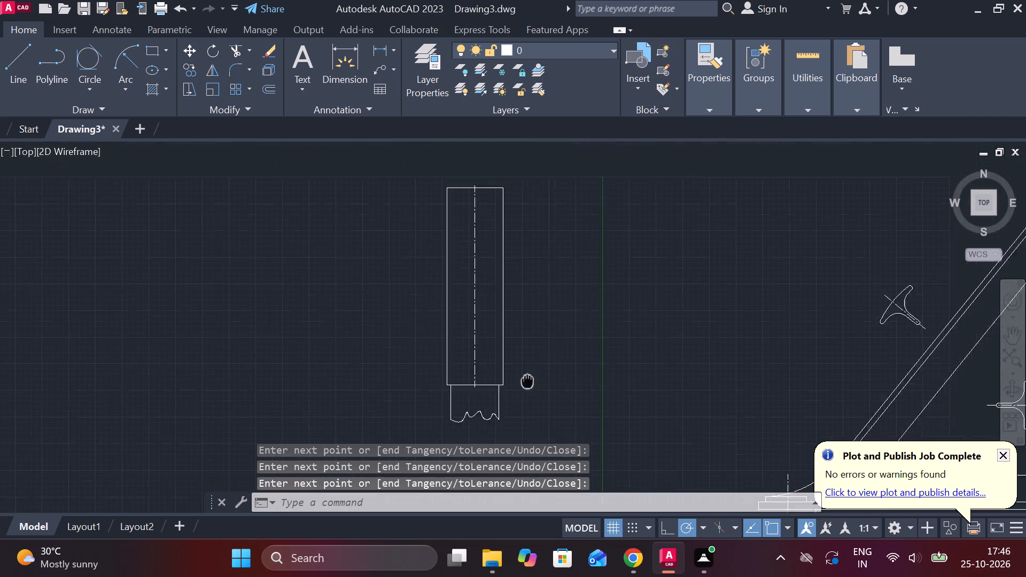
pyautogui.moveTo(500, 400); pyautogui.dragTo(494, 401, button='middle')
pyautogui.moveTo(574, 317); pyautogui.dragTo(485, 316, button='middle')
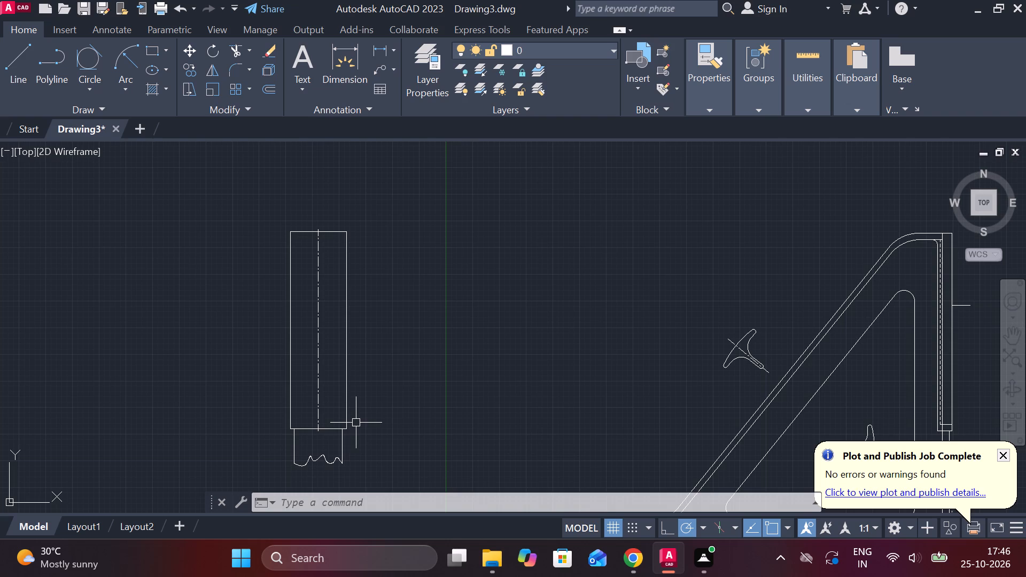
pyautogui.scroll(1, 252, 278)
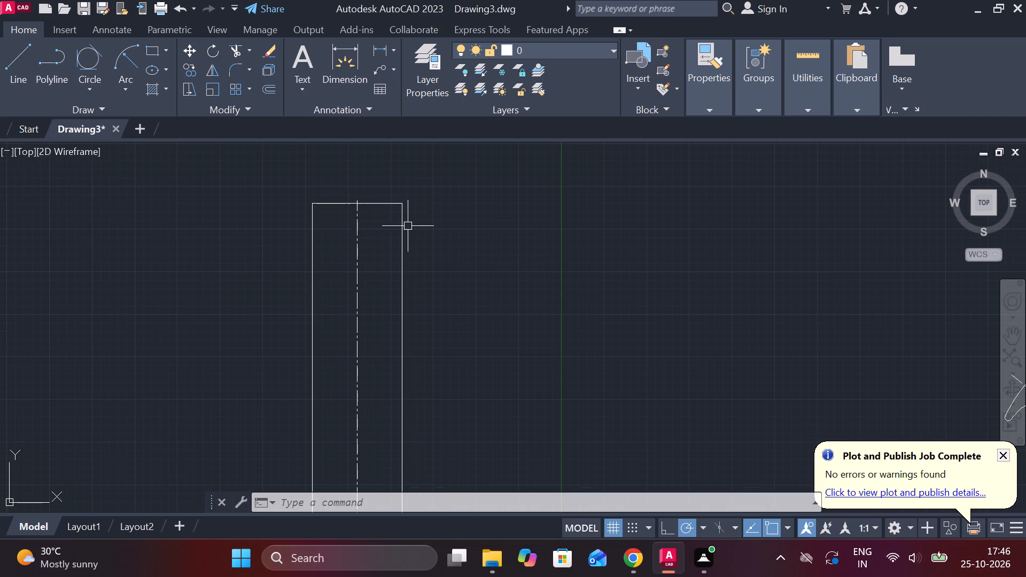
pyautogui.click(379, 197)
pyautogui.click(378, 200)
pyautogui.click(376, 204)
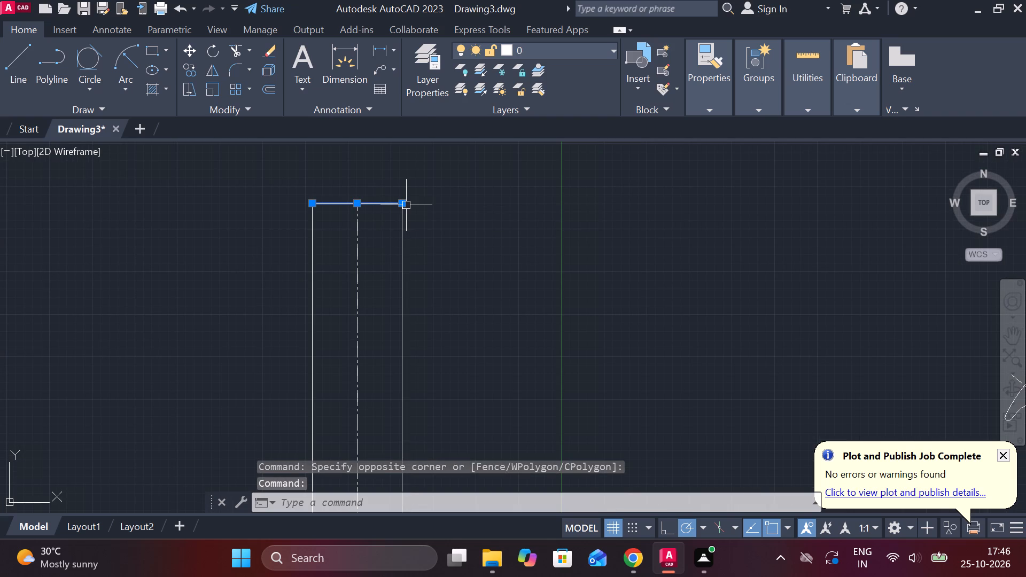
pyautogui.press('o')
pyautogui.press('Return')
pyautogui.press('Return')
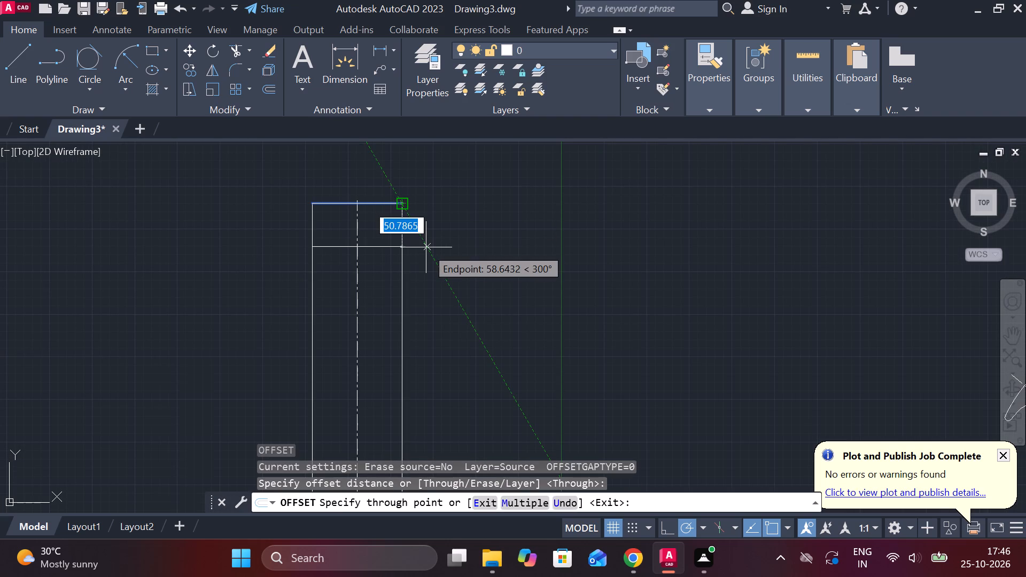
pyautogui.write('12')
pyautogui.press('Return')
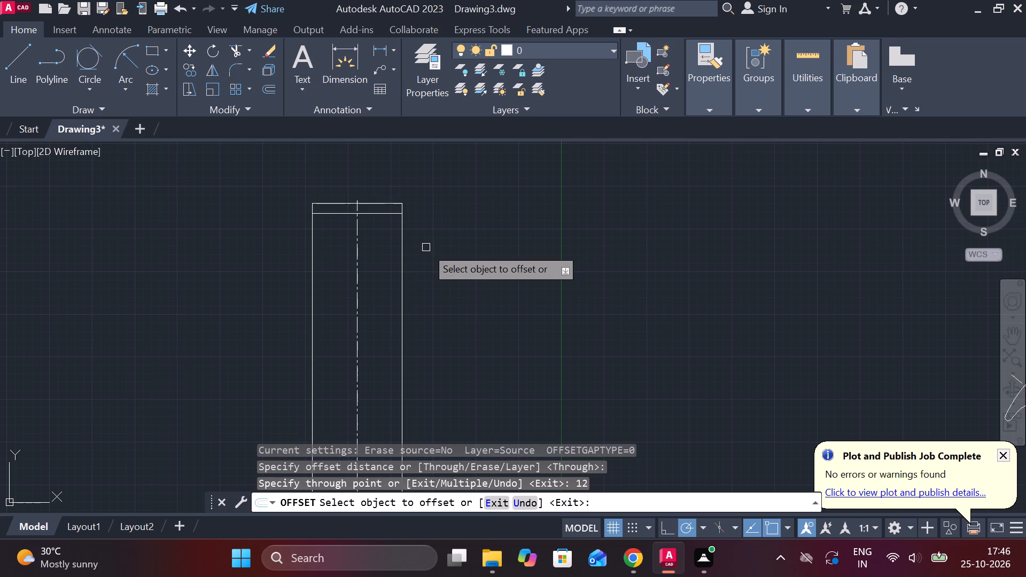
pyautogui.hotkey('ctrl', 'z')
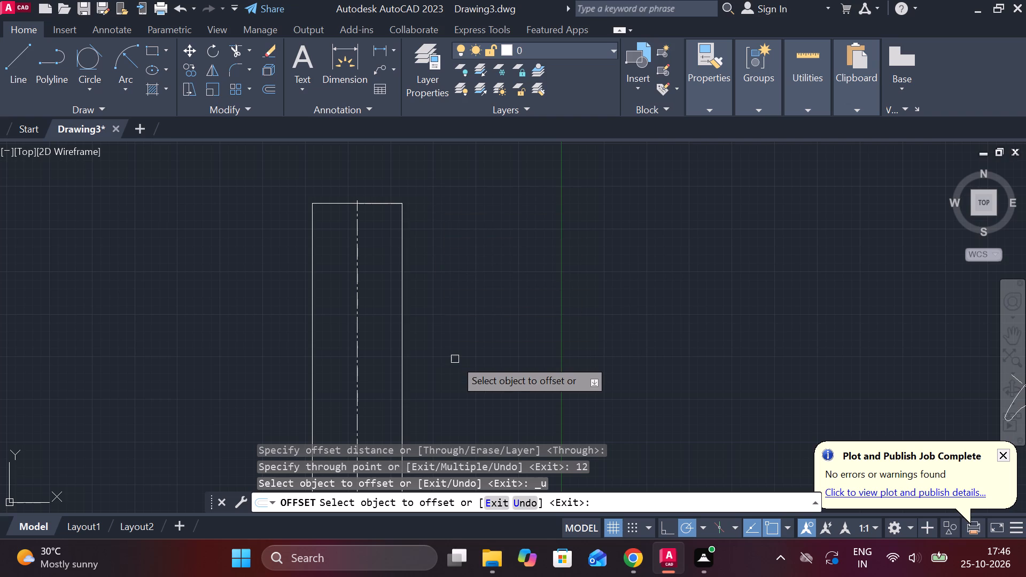
# Offset the rectangle's top edge 170 units downward.
pyautogui.click(326, 200)
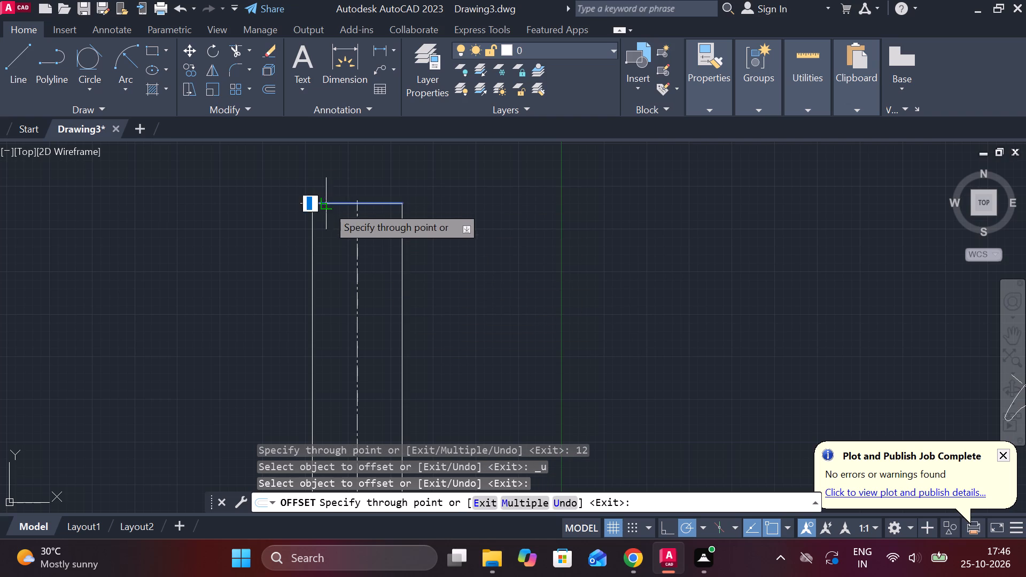
pyautogui.write('170')
pyautogui.press('Return')
# Offset the separate rectangle's bottom edge 170 units upward.
pyautogui.scroll(-3, 704, 323)
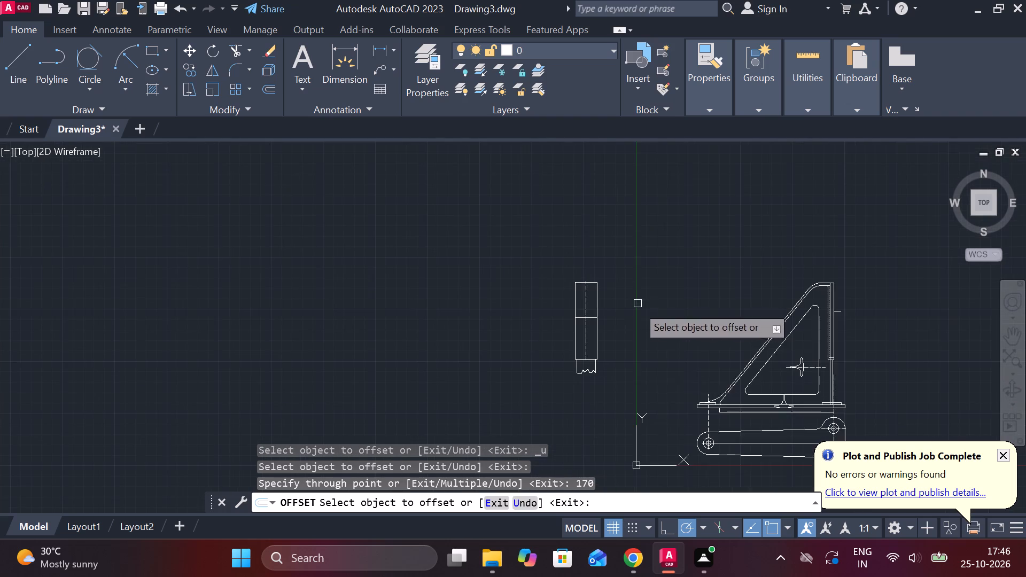
pyautogui.scroll(3, 626, 360)
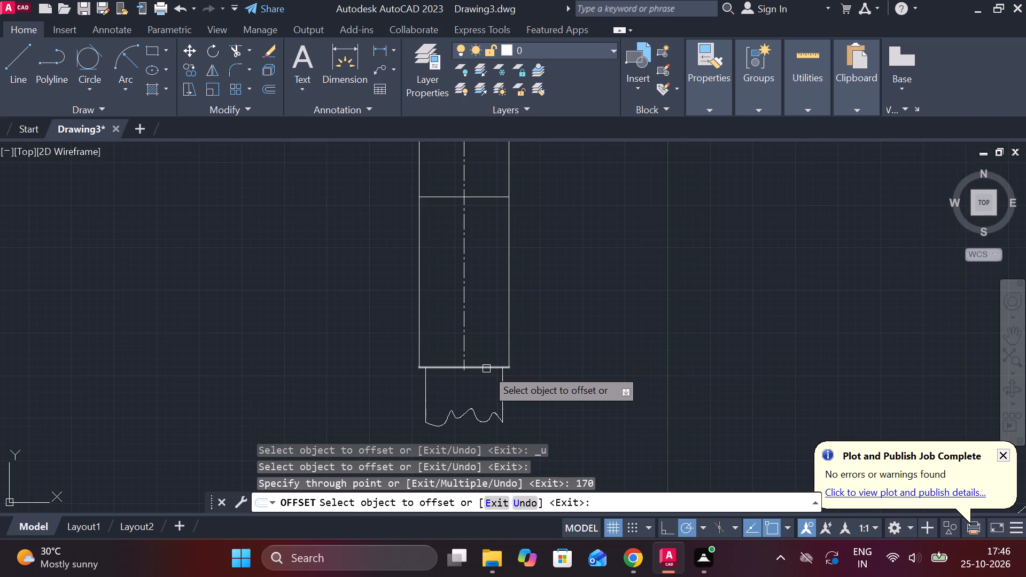
pyautogui.click(486, 369)
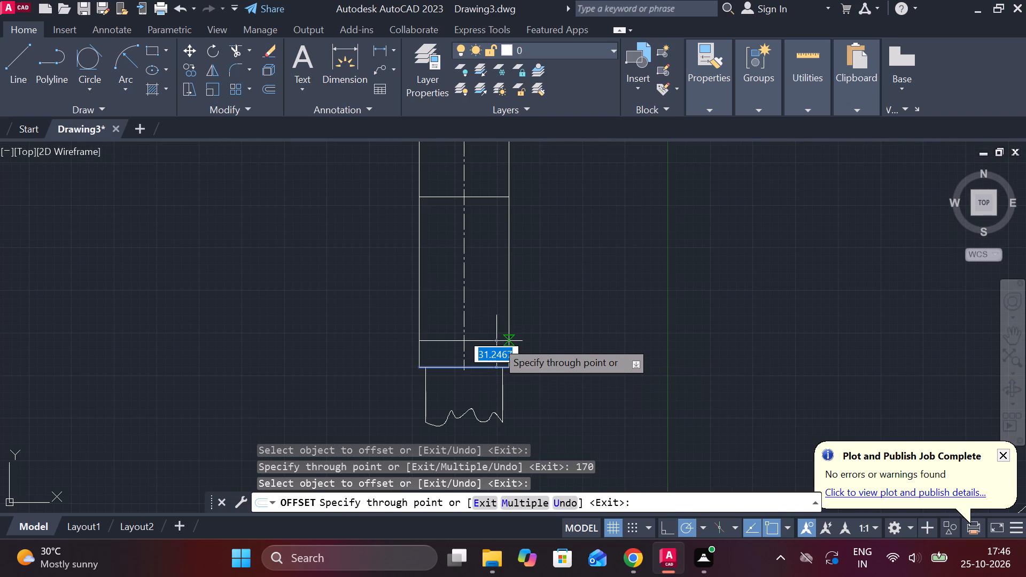
pyautogui.press('1')
pyautogui.press('3')
pyautogui.press('BackSpace')
pyautogui.write('70')
pyautogui.press('Return')
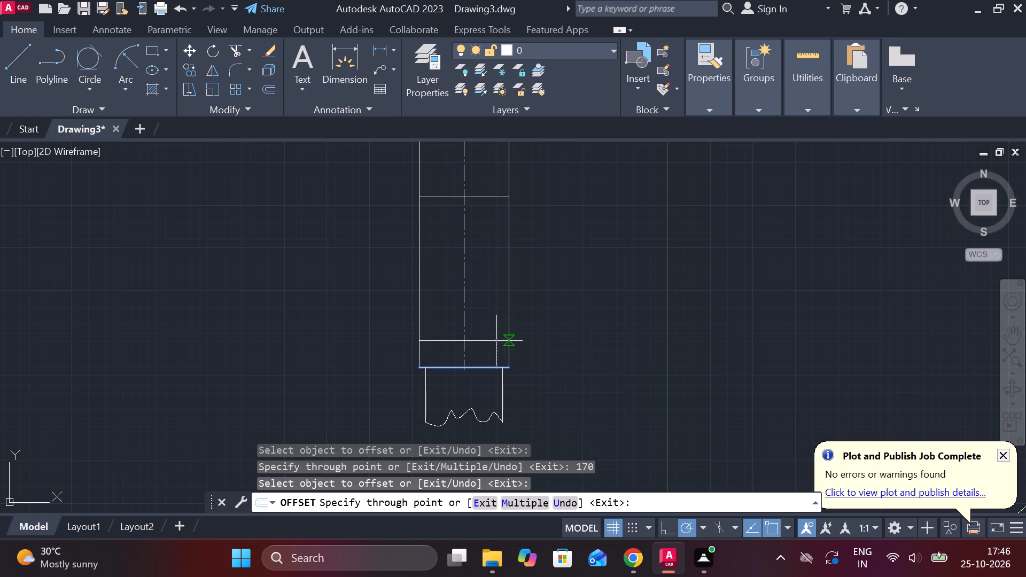
pyautogui.scroll(2, 484, 293)
pyautogui.moveTo(484, 293); pyautogui.dragTo(382, 423, button='middle')
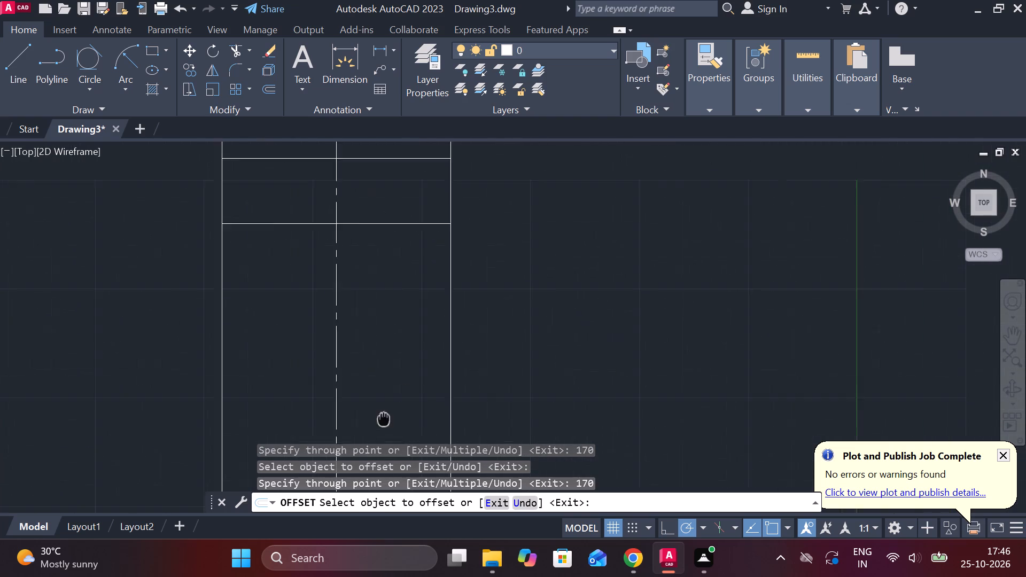
pyautogui.scroll(-2, 415, 390)
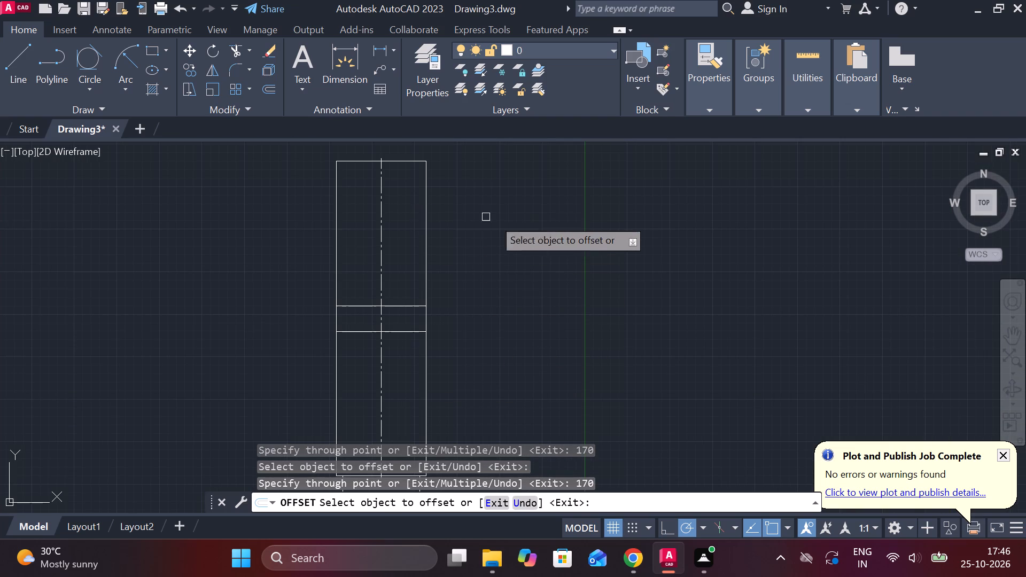
pyautogui.press('Escape')
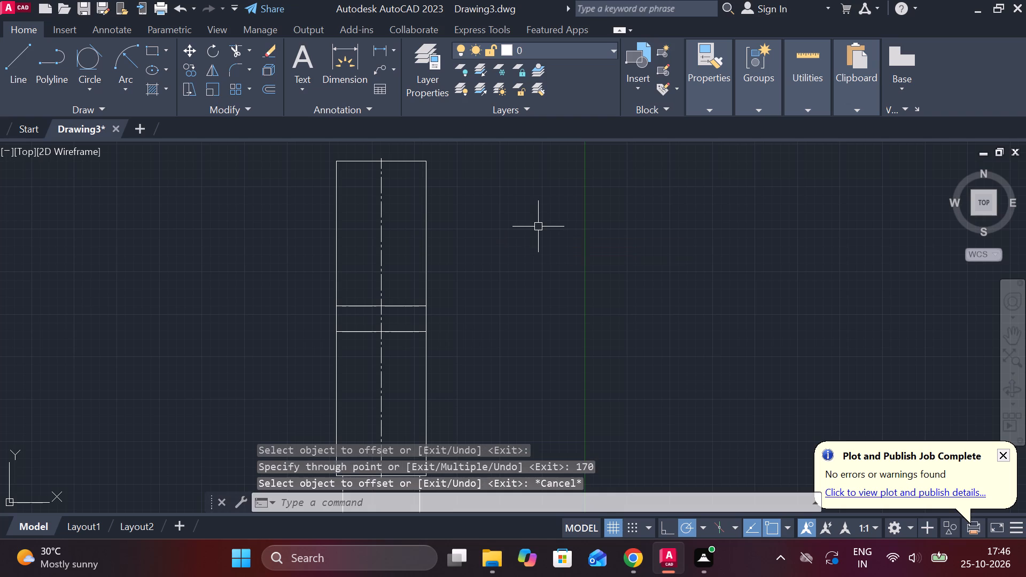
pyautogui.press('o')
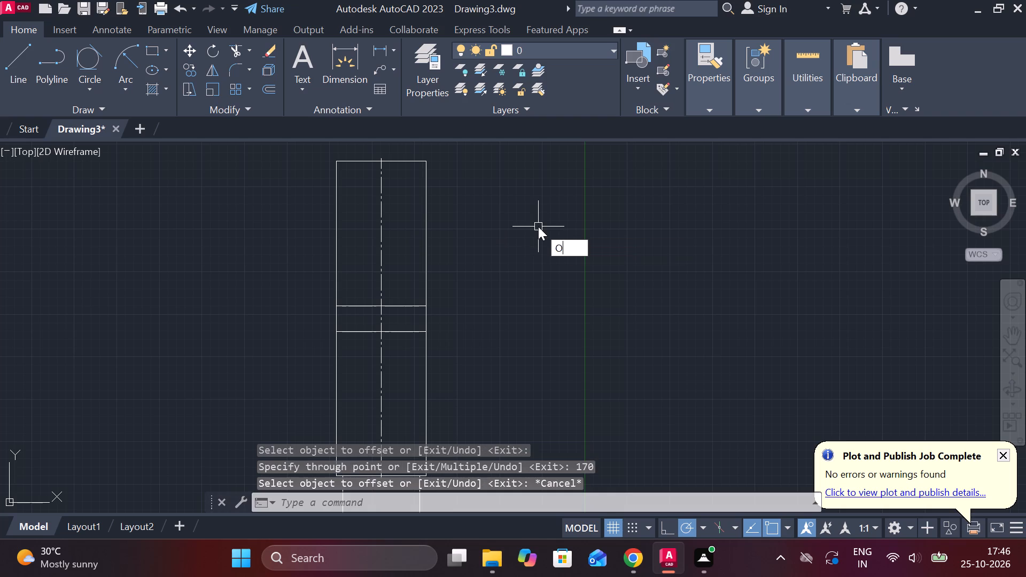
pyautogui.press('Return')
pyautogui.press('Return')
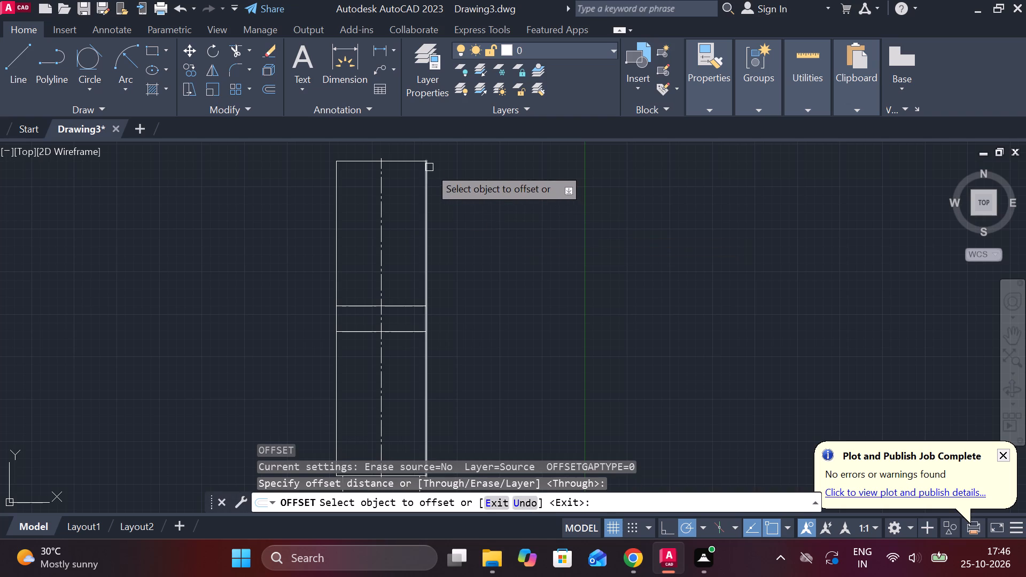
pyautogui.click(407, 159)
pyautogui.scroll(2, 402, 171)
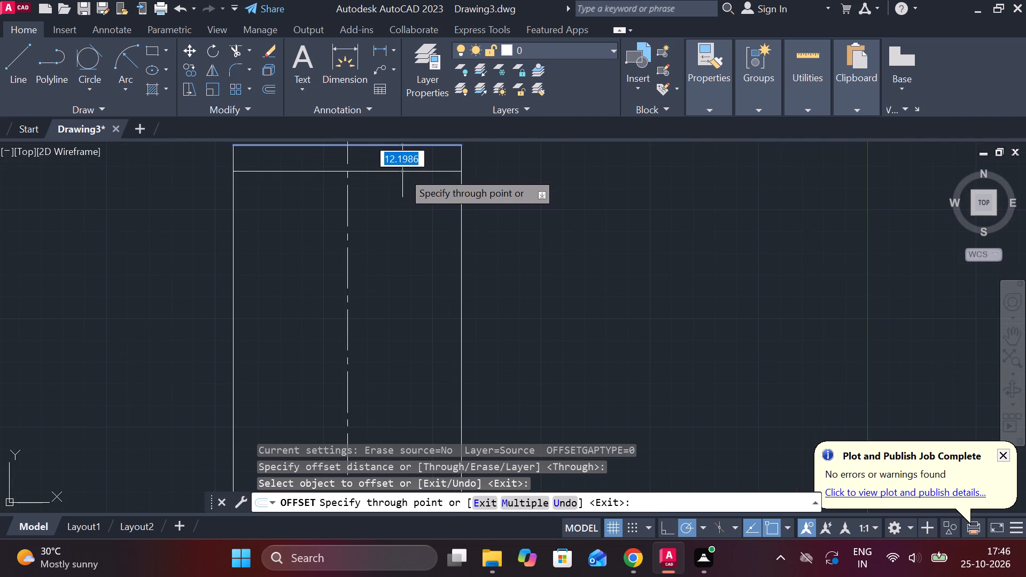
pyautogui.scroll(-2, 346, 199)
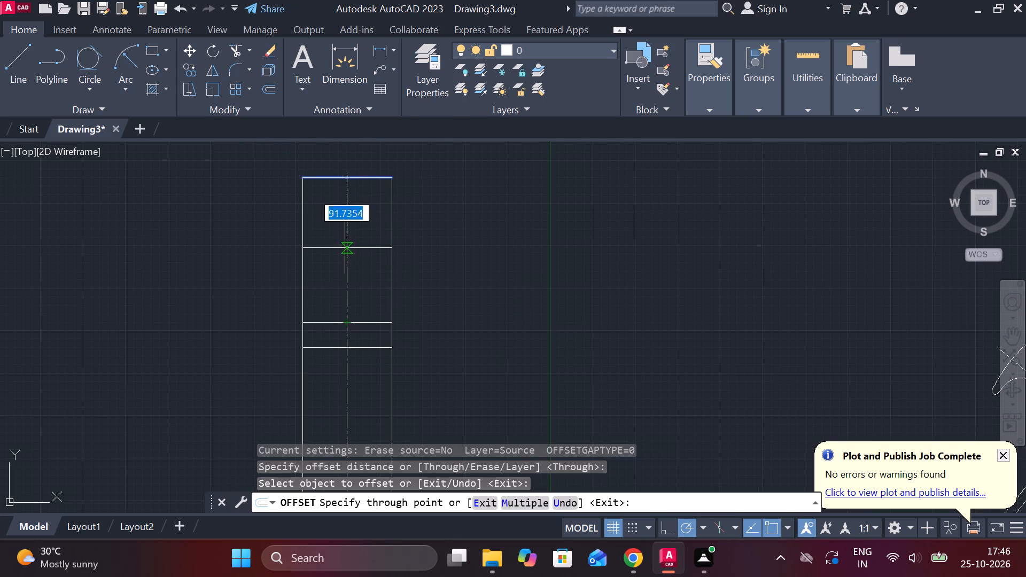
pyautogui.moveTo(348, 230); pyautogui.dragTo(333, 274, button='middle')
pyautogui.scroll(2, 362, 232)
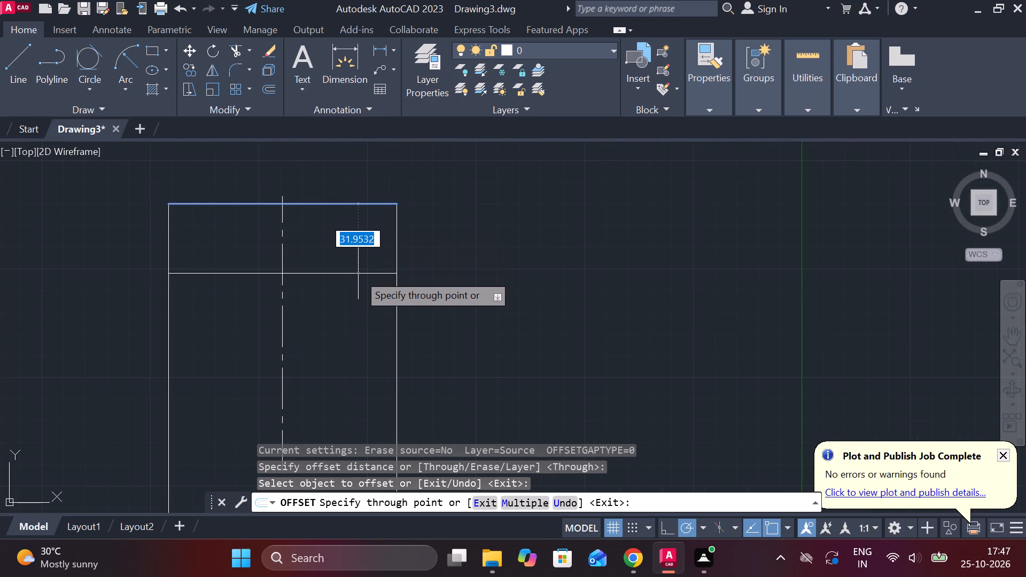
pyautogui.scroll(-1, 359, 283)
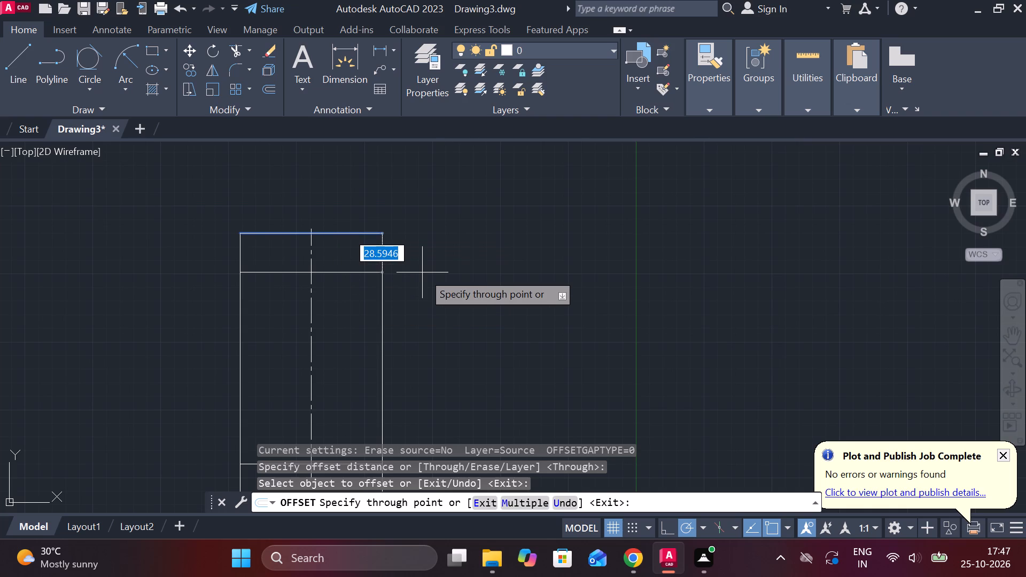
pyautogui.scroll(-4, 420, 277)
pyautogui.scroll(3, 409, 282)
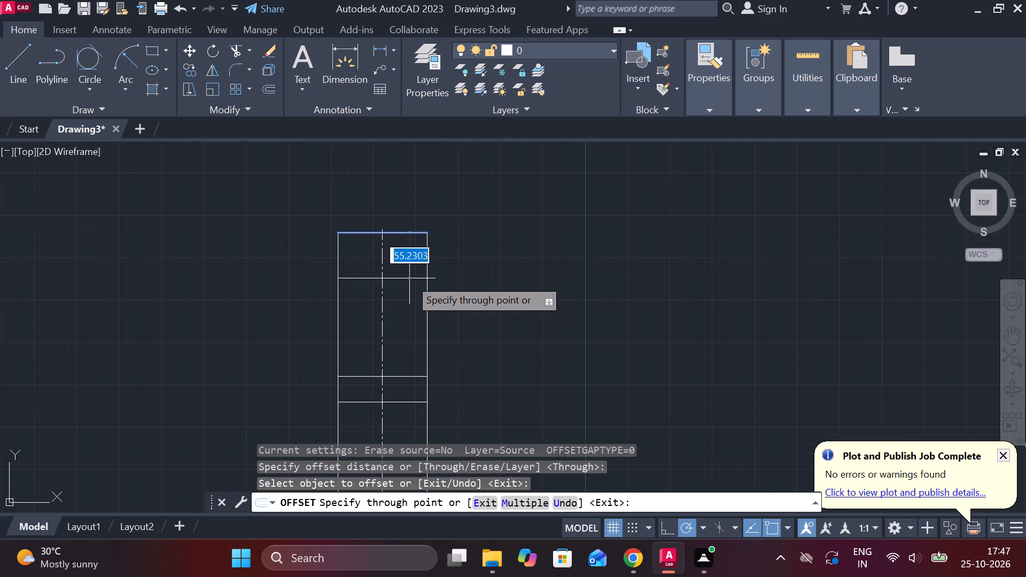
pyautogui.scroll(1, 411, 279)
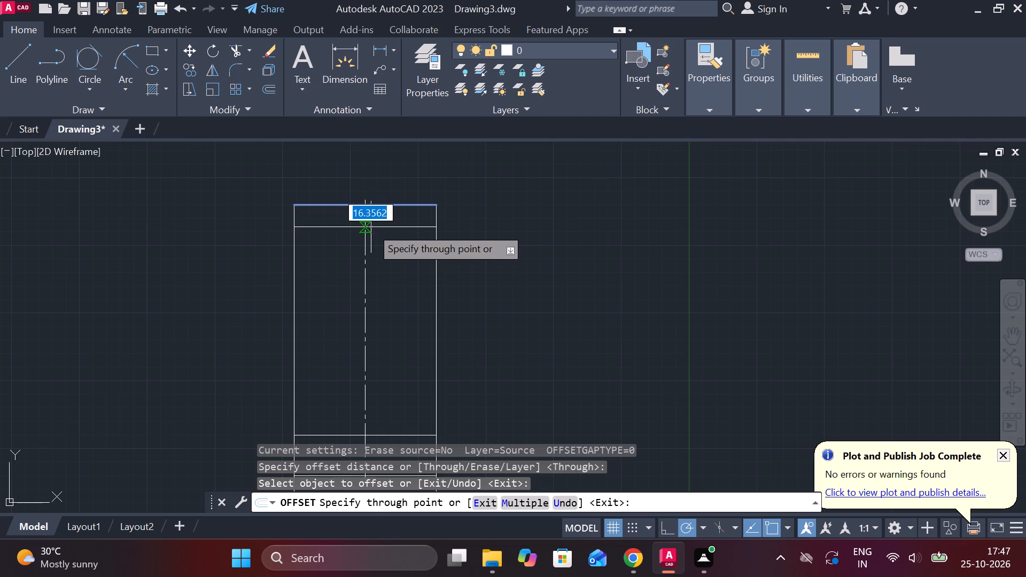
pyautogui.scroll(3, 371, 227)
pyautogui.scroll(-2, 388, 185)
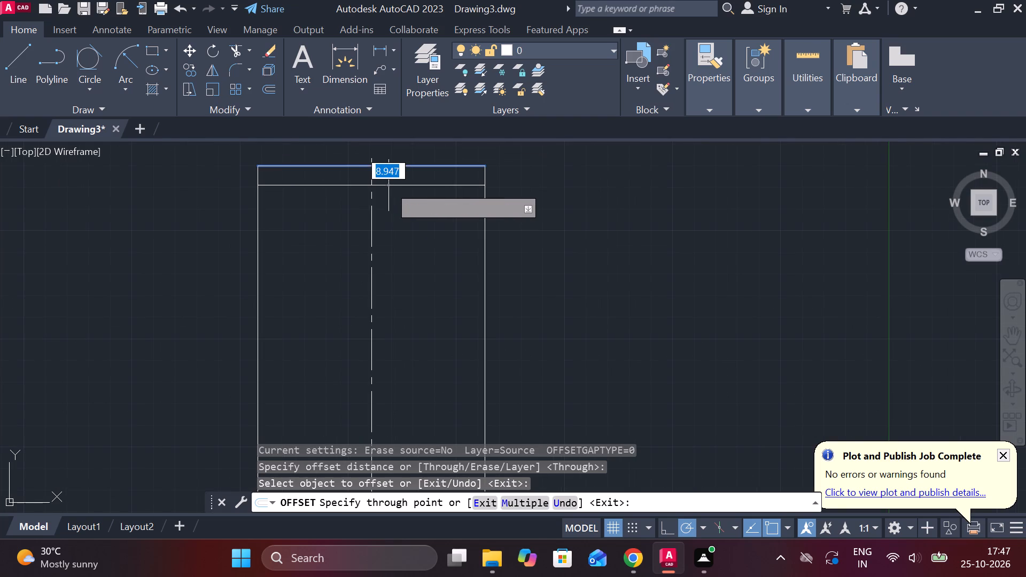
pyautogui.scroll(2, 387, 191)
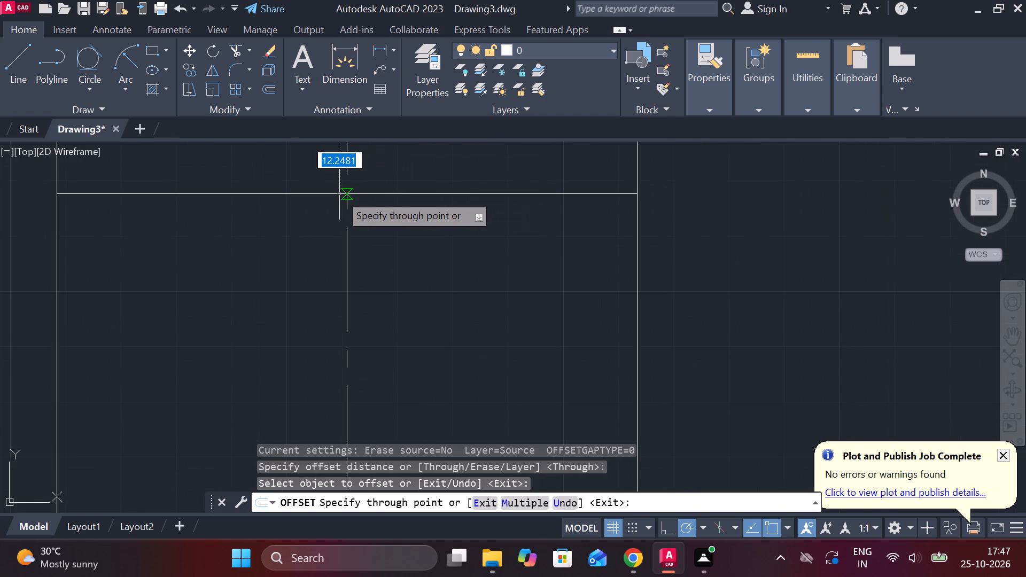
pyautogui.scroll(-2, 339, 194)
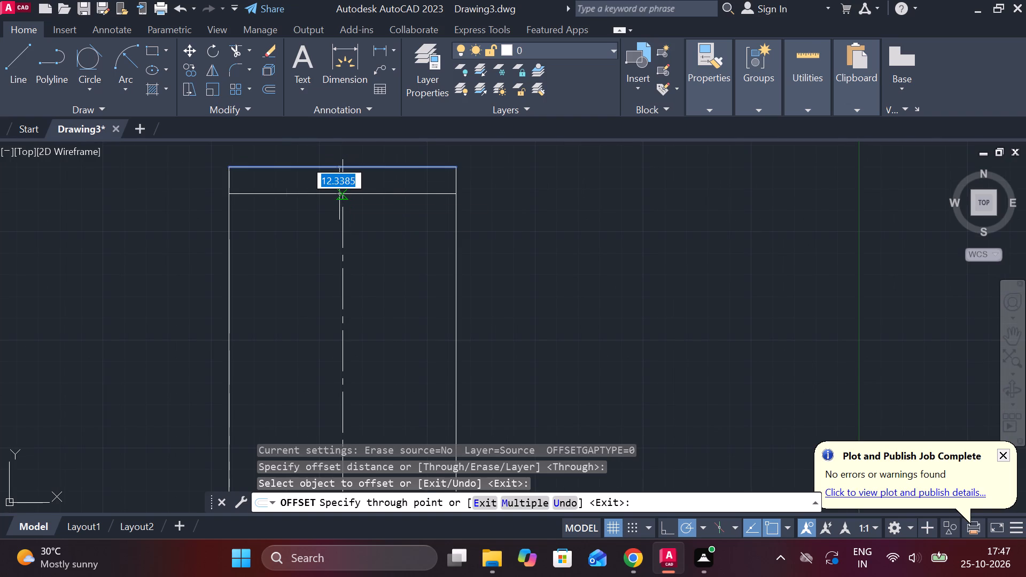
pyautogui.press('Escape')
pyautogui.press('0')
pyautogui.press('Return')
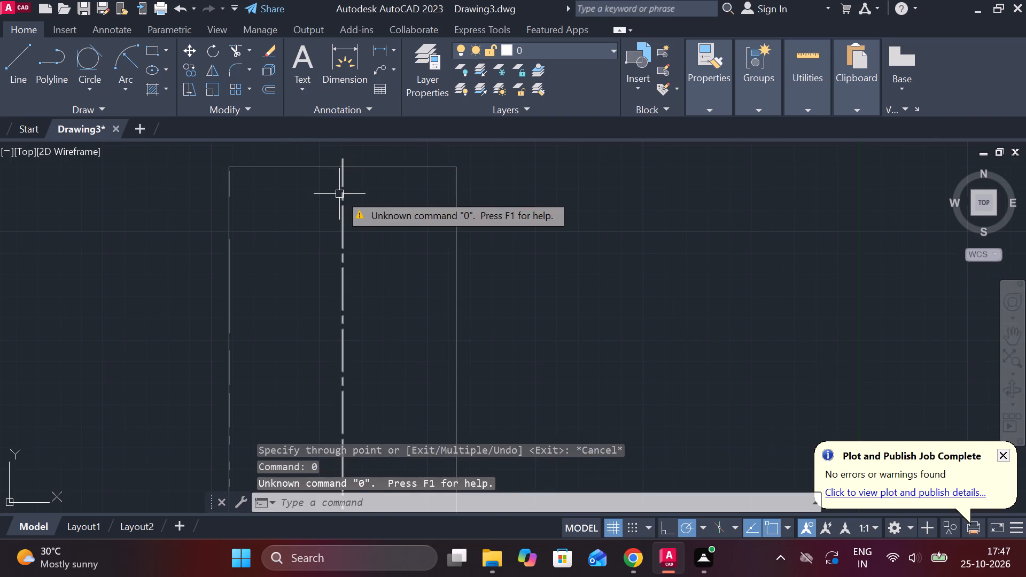
# Offset the rectangle's top edge 10 units downward, into the rectangle.
pyautogui.click(371, 168)
pyautogui.press('o')
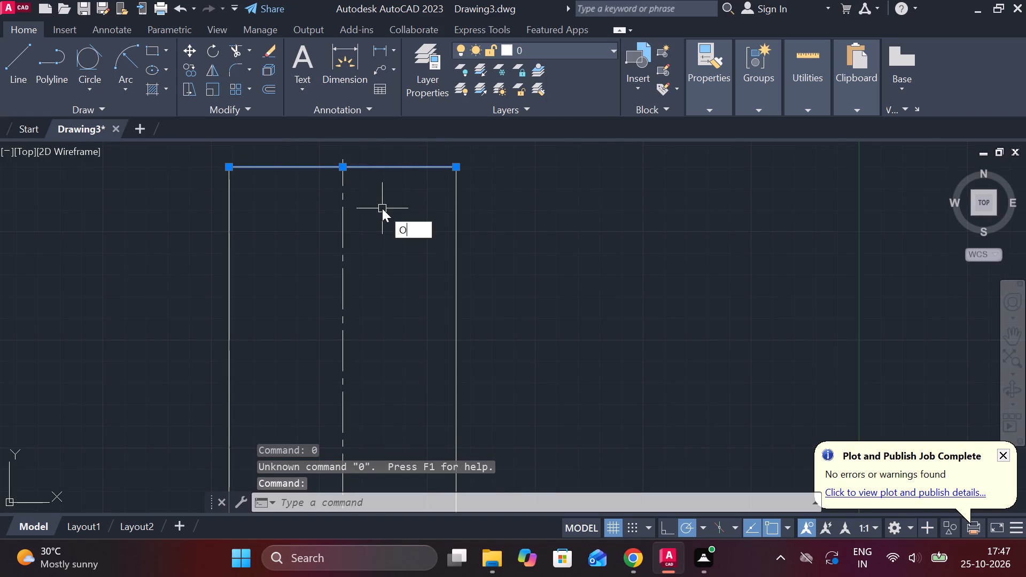
pyautogui.press('Return')
pyautogui.press('Return')
pyautogui.write('10')
pyautogui.press('Return')
# Offset the rectangle's bottom edge 10 units upward, just above the broken-off extension.
pyautogui.scroll(-1, 406, 208)
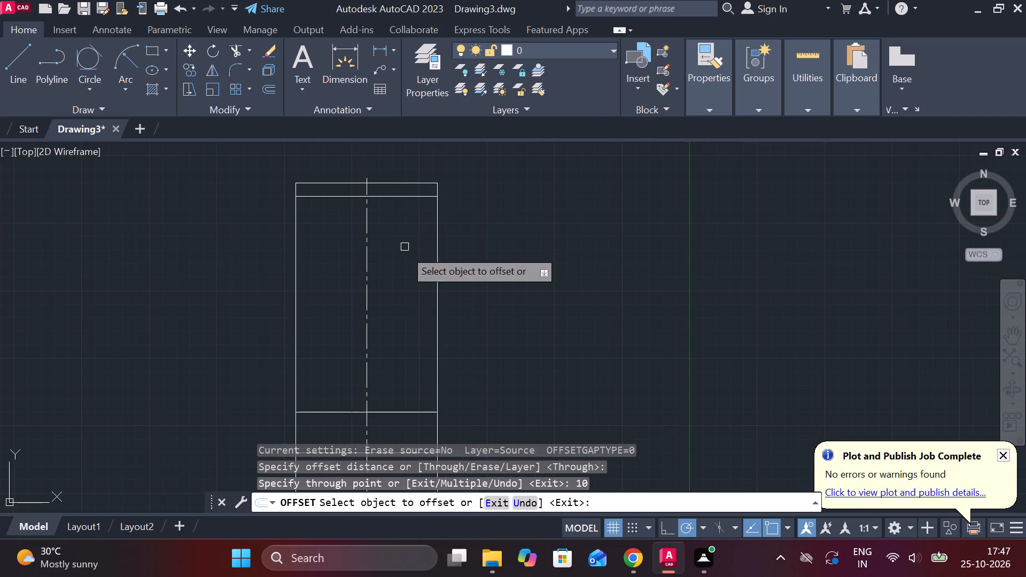
pyautogui.scroll(-2, 413, 291)
pyautogui.moveTo(433, 319); pyautogui.dragTo(408, 233, button='middle')
pyautogui.scroll(2, 363, 392)
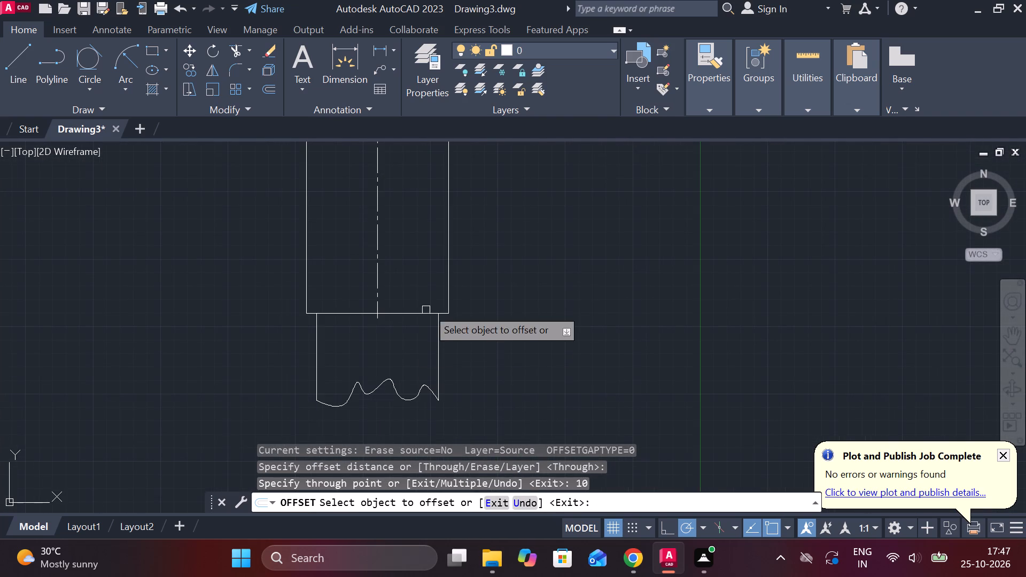
pyautogui.click(399, 317)
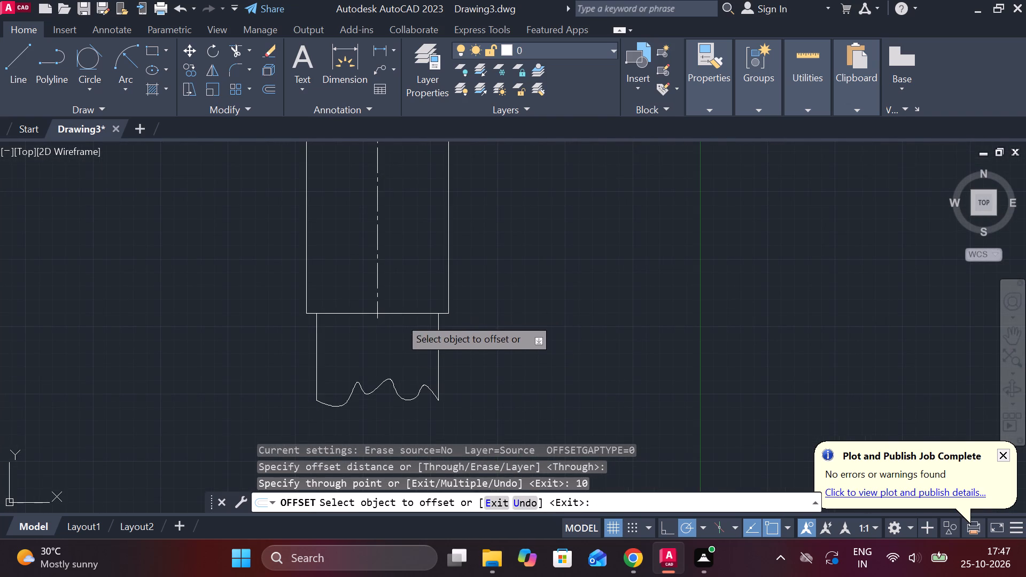
pyautogui.scroll(1, 397, 293)
pyautogui.press('1')
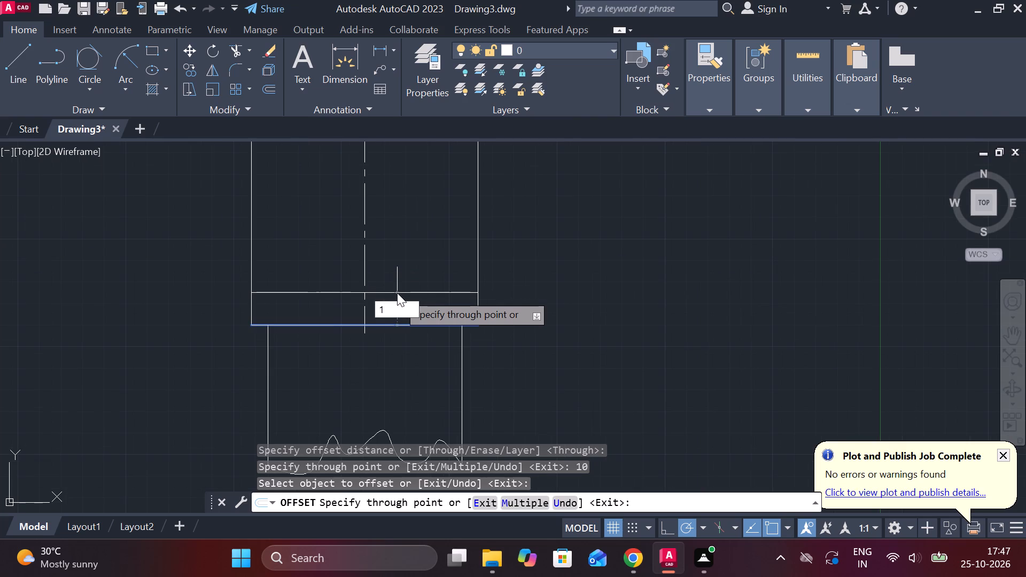
pyautogui.press('o')
pyautogui.press('BackSpace')
pyautogui.press('0')
pyautogui.press('Return')
pyautogui.scroll(-3, 416, 267)
pyautogui.scroll(1, 422, 244)
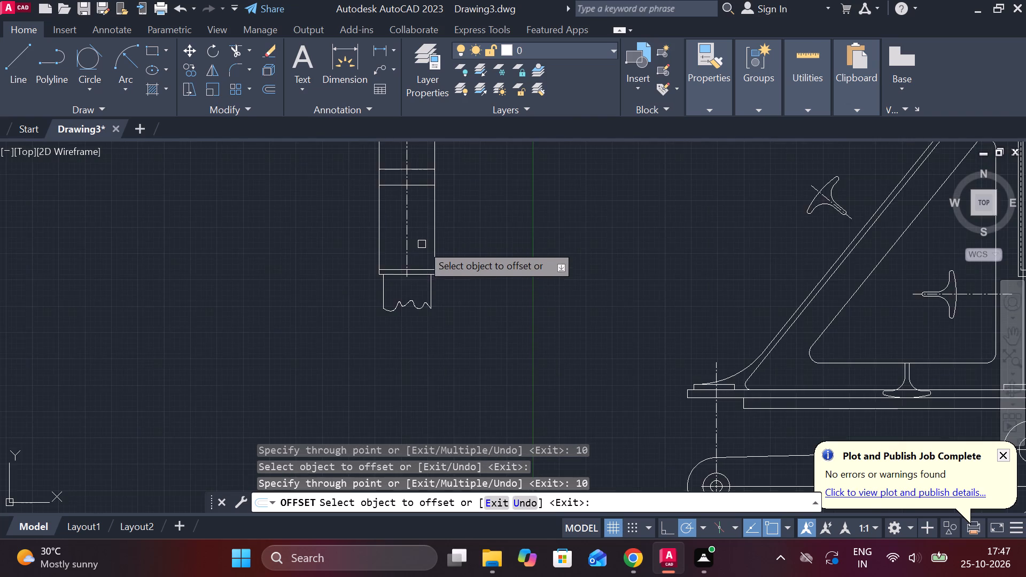
pyautogui.scroll(1, 422, 244)
pyautogui.press('Escape')
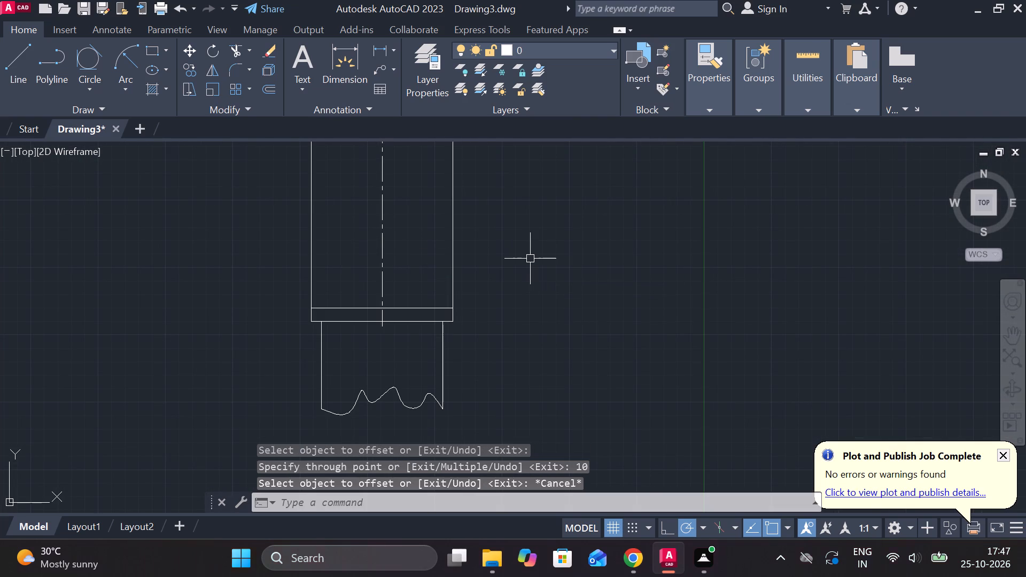
# Draw a vertical line 17.5 units right of the centerline, from the upper inner offset line down to the lower one.
pyautogui.keyDown('ctrl'); pyautogui.scroll(-1, 485, 163); pyautogui.keyUp('ctrl')
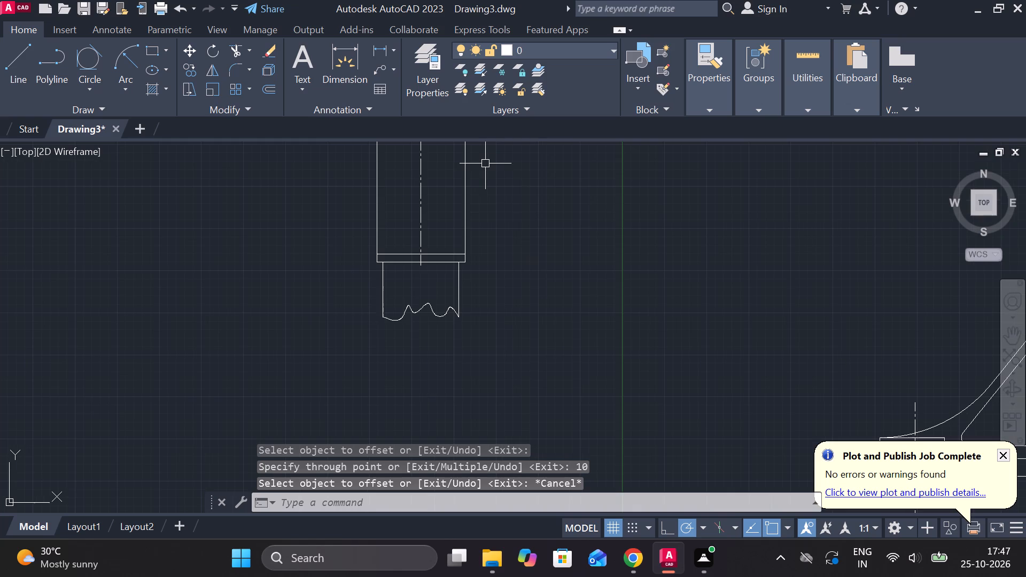
pyautogui.moveTo(500, 175); pyautogui.dragTo(414, 373, button='middle')
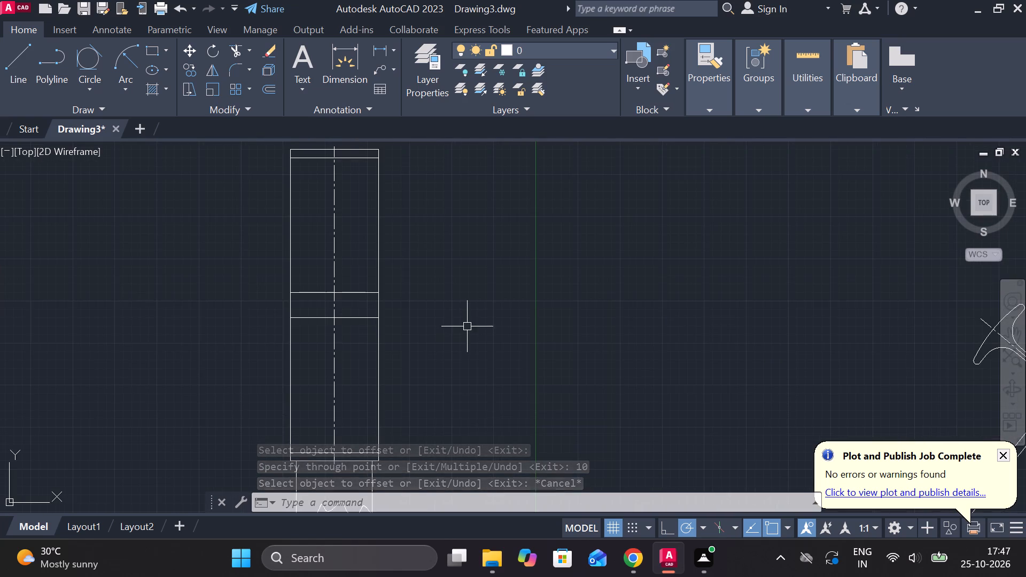
pyautogui.moveTo(465, 326); pyautogui.dragTo(460, 354, button='middle')
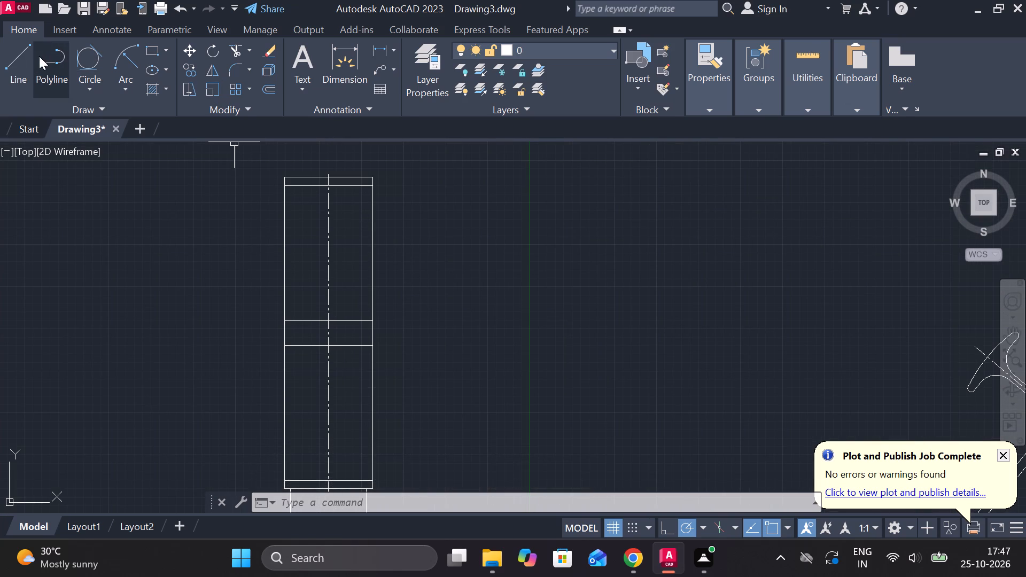
pyautogui.click(4, 58)
pyautogui.scroll(3, 447, 227)
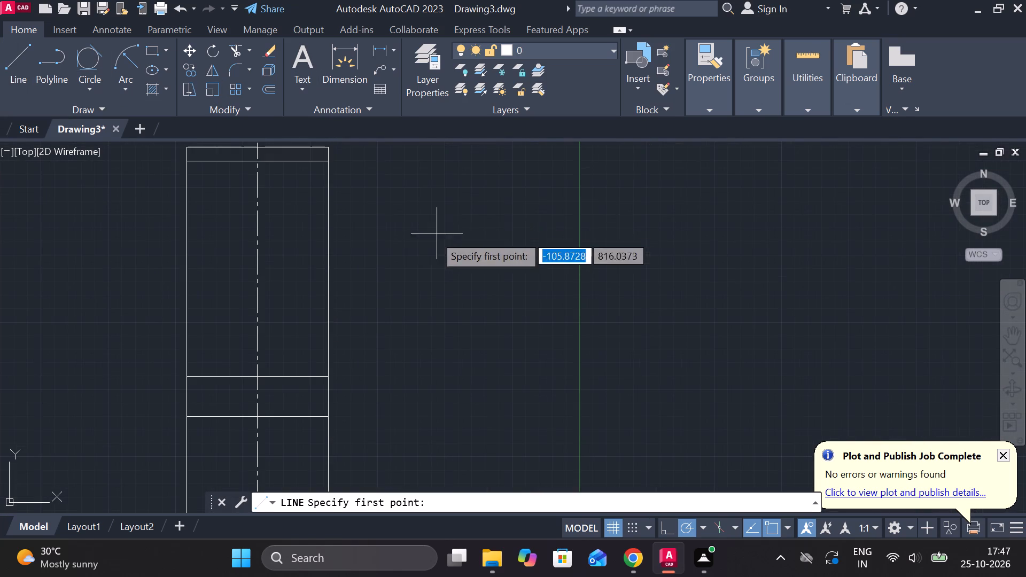
pyautogui.moveTo(359, 196); pyautogui.dragTo(373, 264, button='middle')
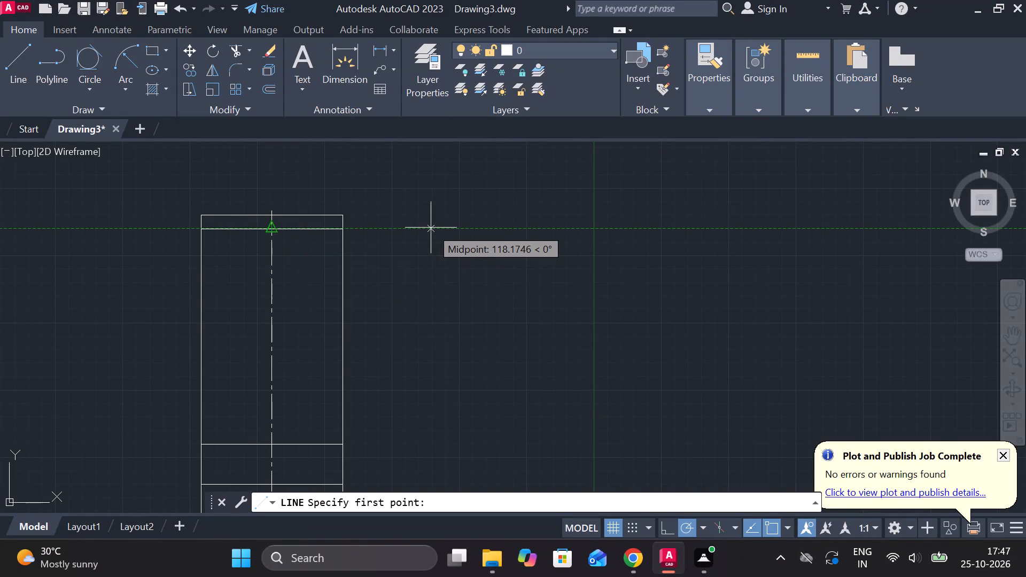
pyautogui.press('1')
pyautogui.write('7.5')
pyautogui.press('Return')
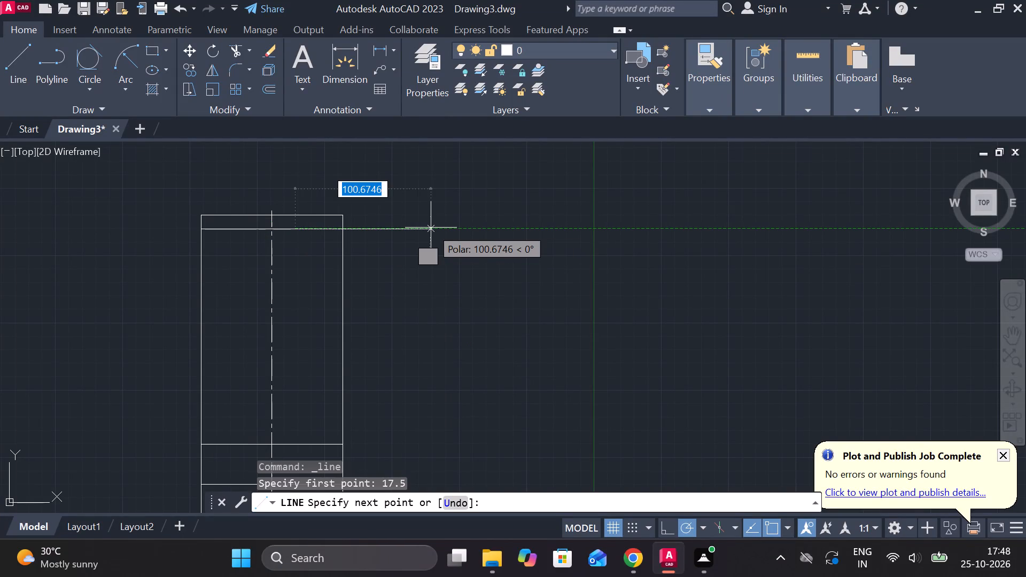
pyautogui.moveTo(322, 368); pyautogui.dragTo(378, 343, button='middle')
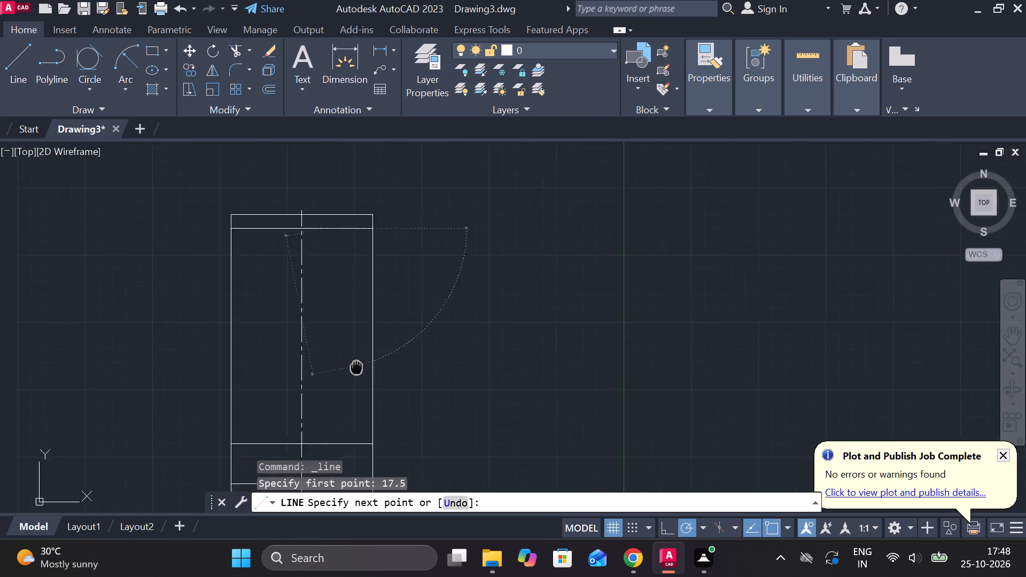
pyautogui.moveTo(378, 343); pyautogui.dragTo(390, 297, button='middle')
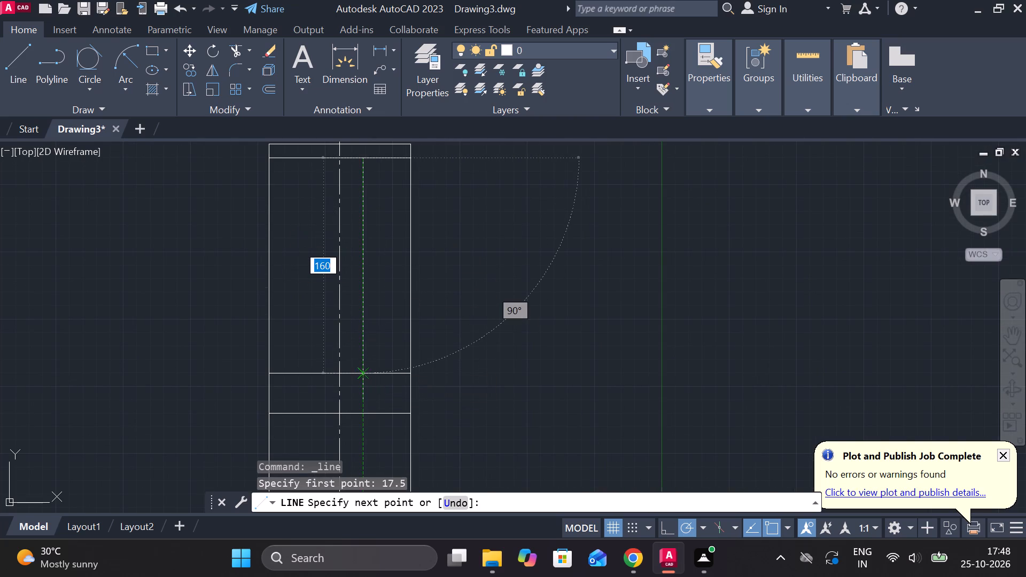
pyautogui.scroll(-2, 361, 375)
pyautogui.moveTo(361, 375); pyautogui.dragTo(361, 307, button='middle')
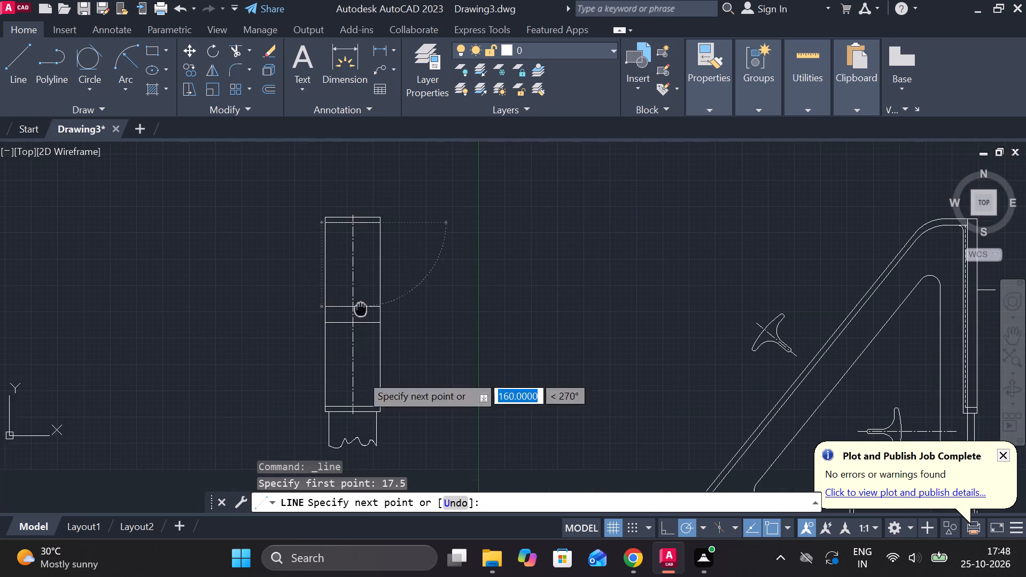
pyautogui.scroll(2, 358, 396)
pyautogui.moveTo(360, 401); pyautogui.dragTo(363, 347, button='middle')
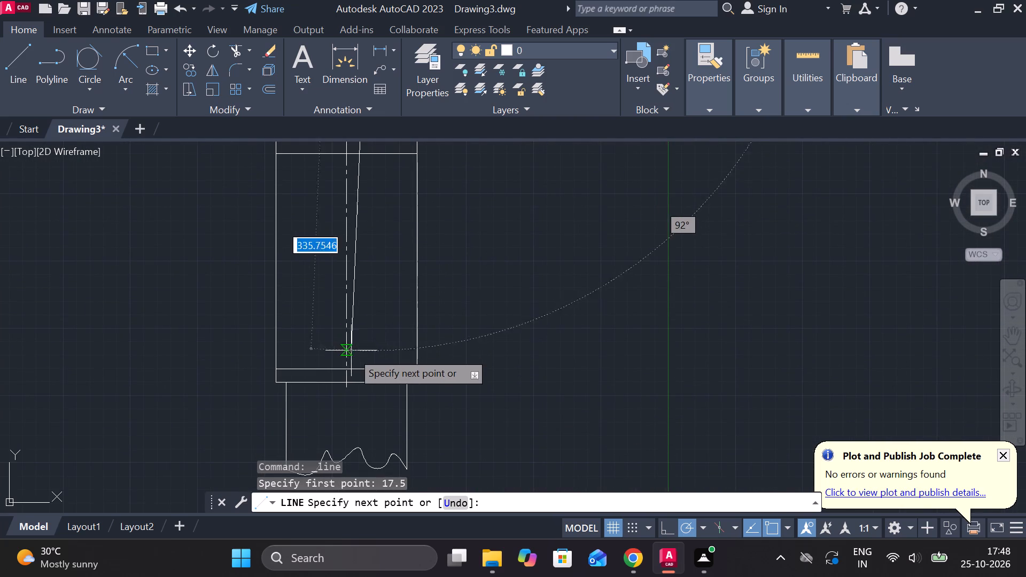
pyautogui.click(370, 375)
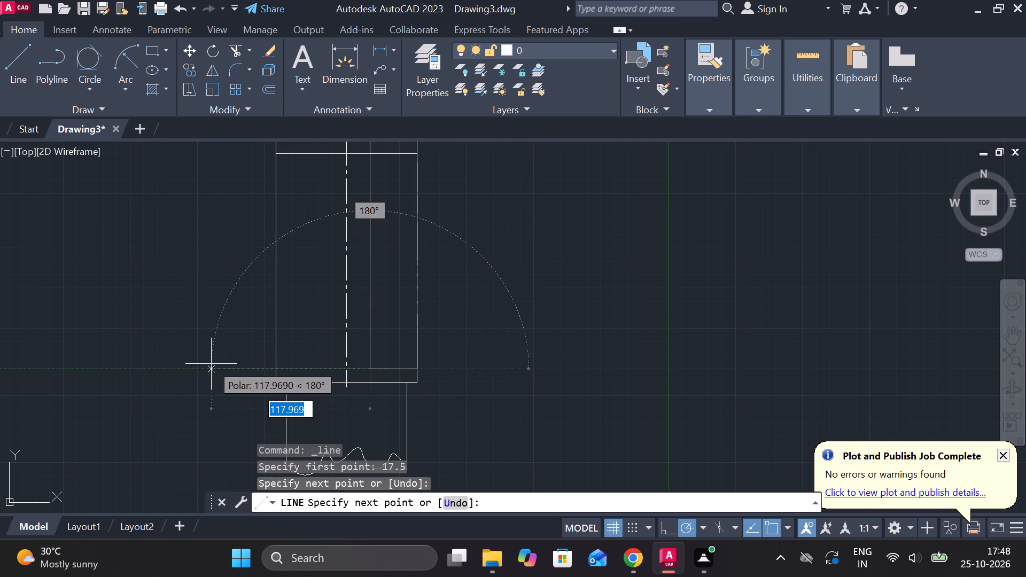
# Continue the line 35 units left along the lower inner line and straight up to the upper inner line.
pyautogui.write('36')
pyautogui.press('BackSpace')
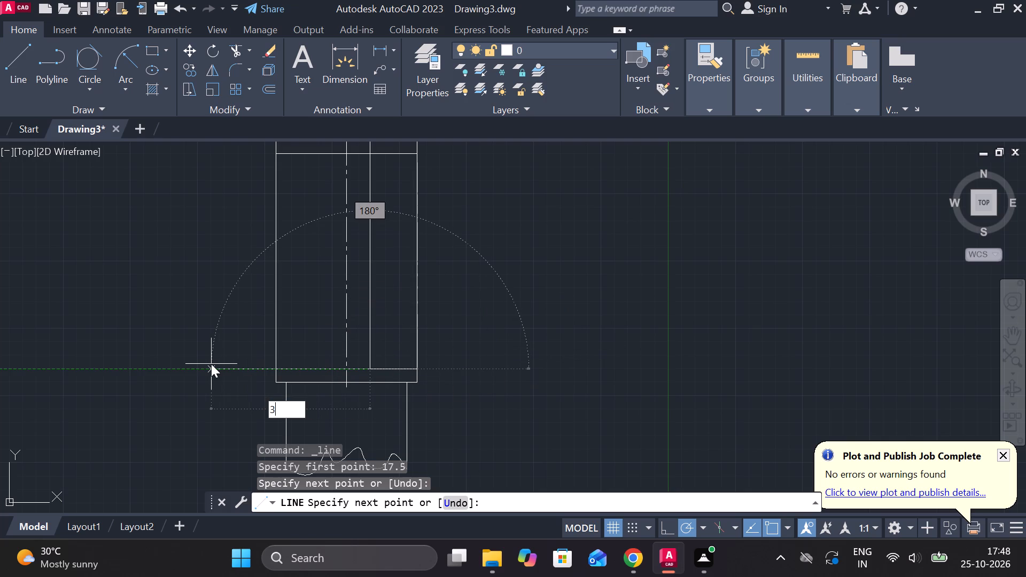
pyautogui.press('5')
pyautogui.press('Return')
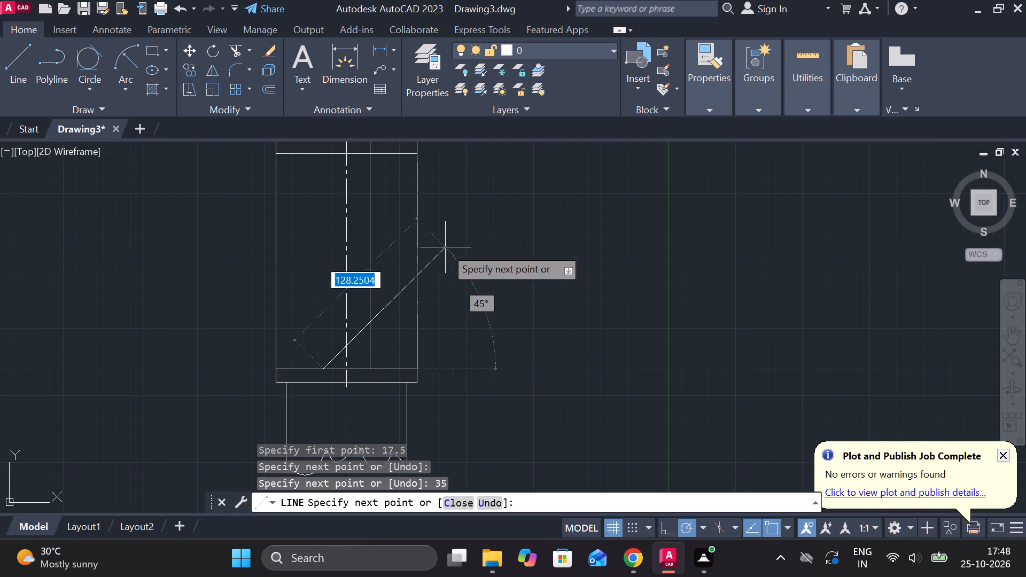
pyautogui.moveTo(330, 225); pyautogui.dragTo(264, 576, button='middle')
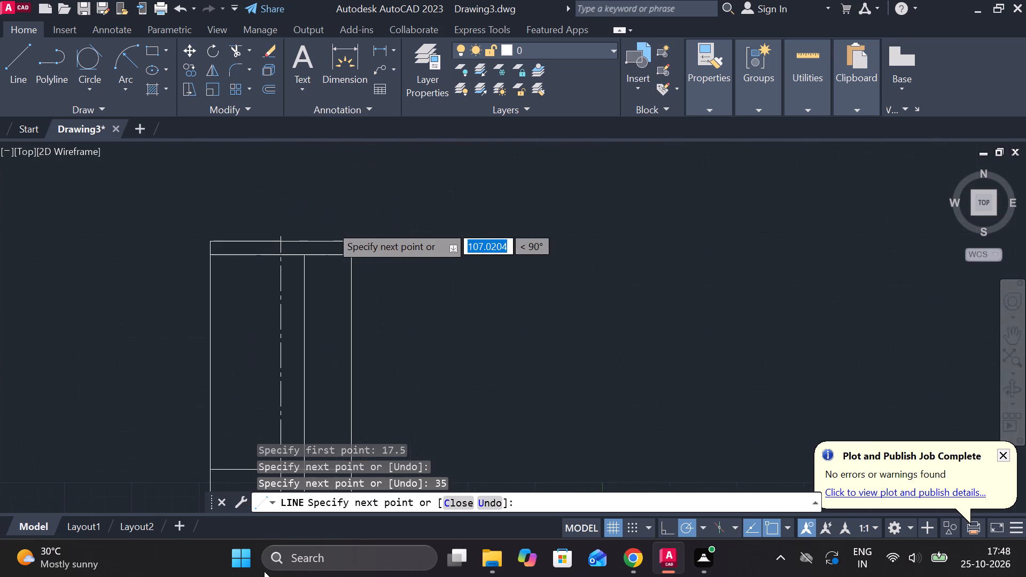
pyautogui.click(258, 256)
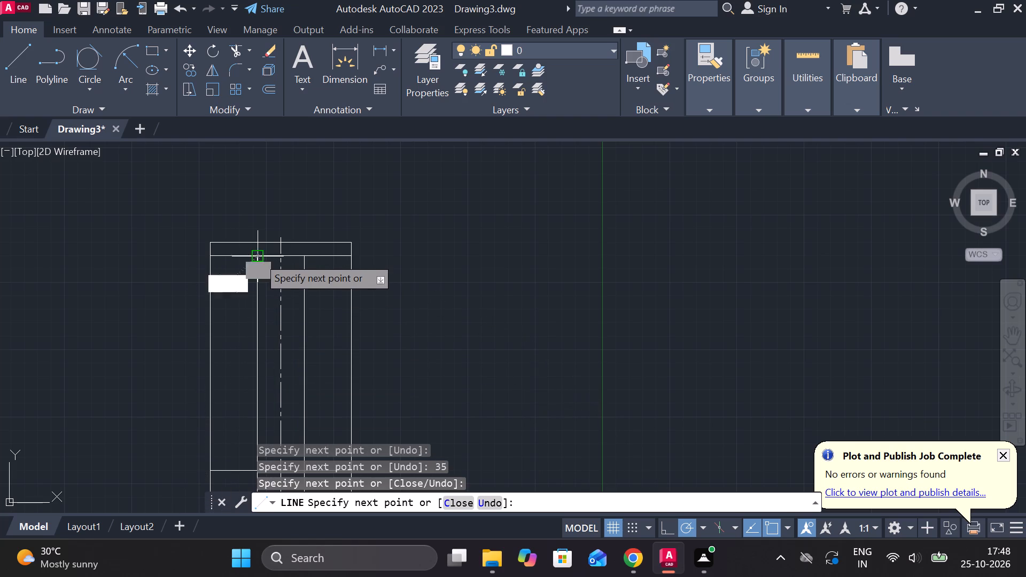
pyautogui.press('Escape')
# Trim the upper and lower inner lines outside the two new verticals on both sides, leaving a closed 35-wide inner rectangle.
pyautogui.write('TR')
pyautogui.press('space')
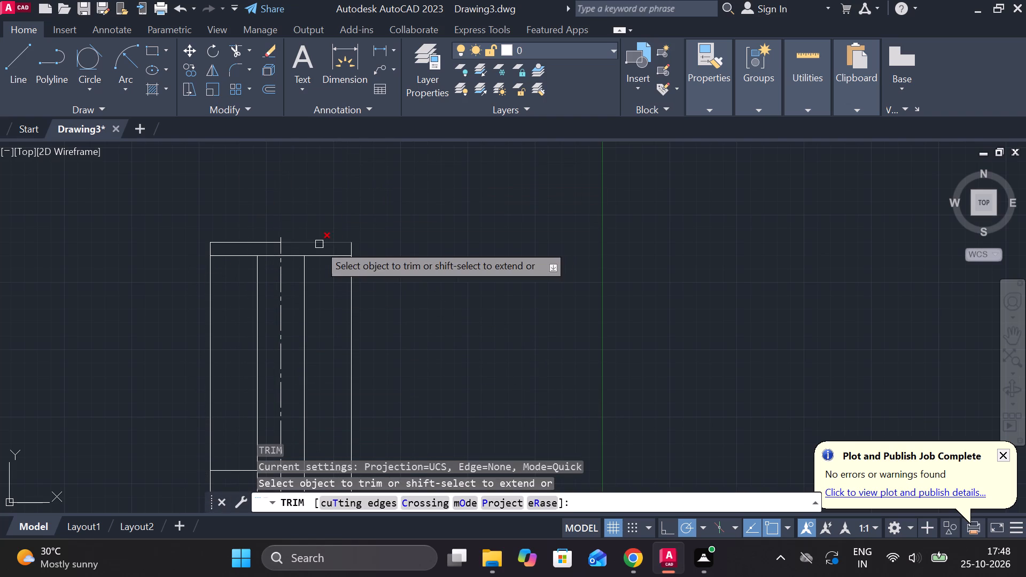
pyautogui.scroll(3, 278, 249)
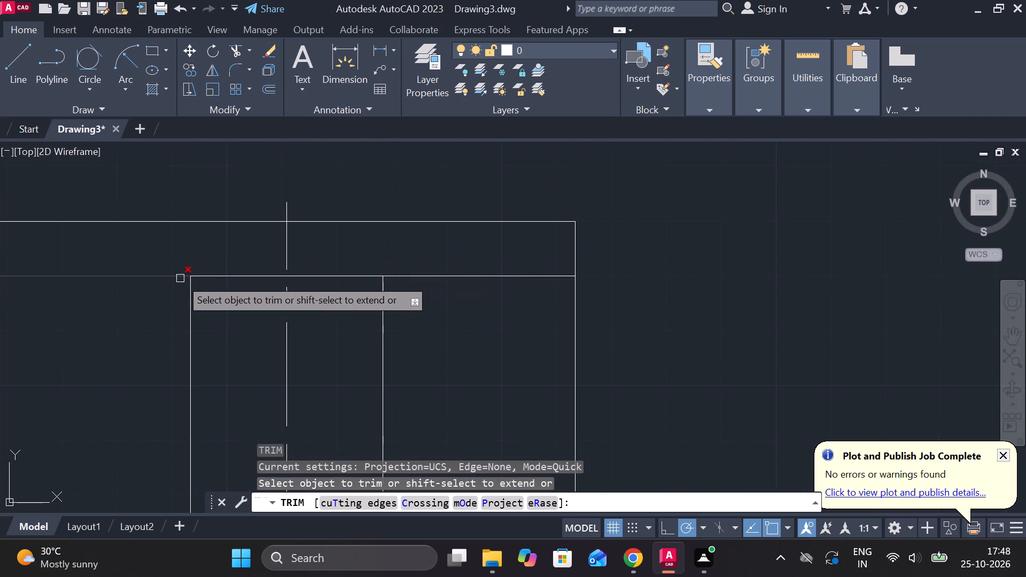
pyautogui.click(180, 278)
pyautogui.scroll(-4, 449, 278)
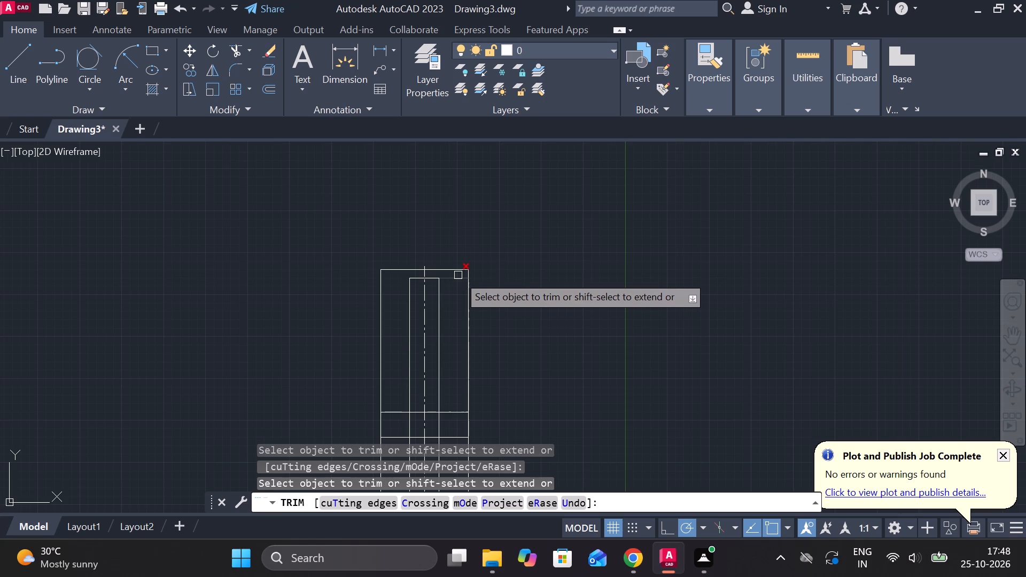
pyautogui.click(458, 275)
pyautogui.scroll(-2, 506, 306)
pyautogui.scroll(2, 524, 403)
pyautogui.moveTo(458, 404); pyautogui.dragTo(493, 329, button='middle')
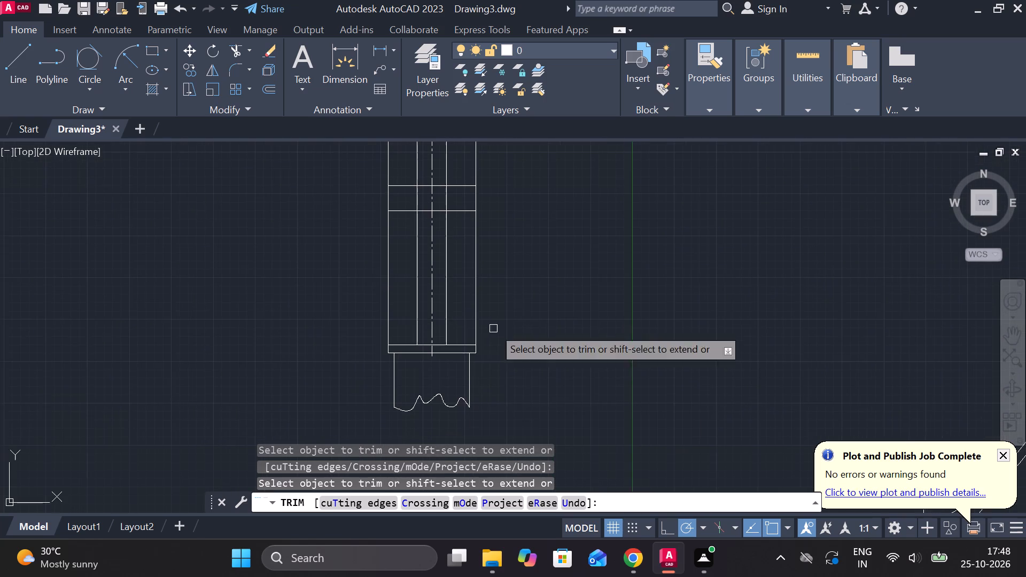
pyautogui.scroll(3, 451, 348)
pyautogui.click(453, 338)
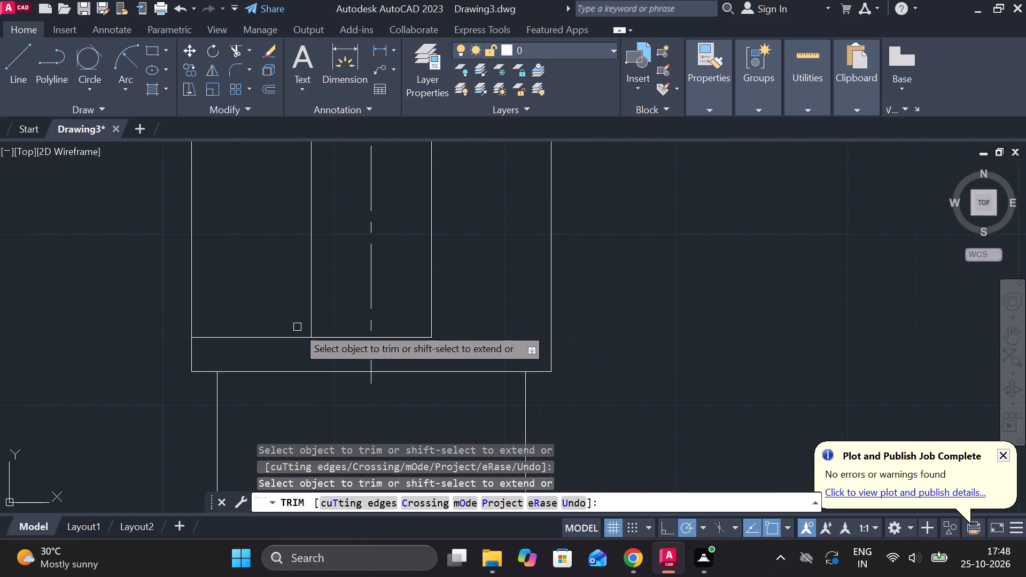
pyautogui.click(287, 335)
pyautogui.scroll(-2, 305, 324)
pyautogui.moveTo(446, 269); pyautogui.dragTo(441, 285, button='middle')
pyautogui.scroll(-1, 455, 272)
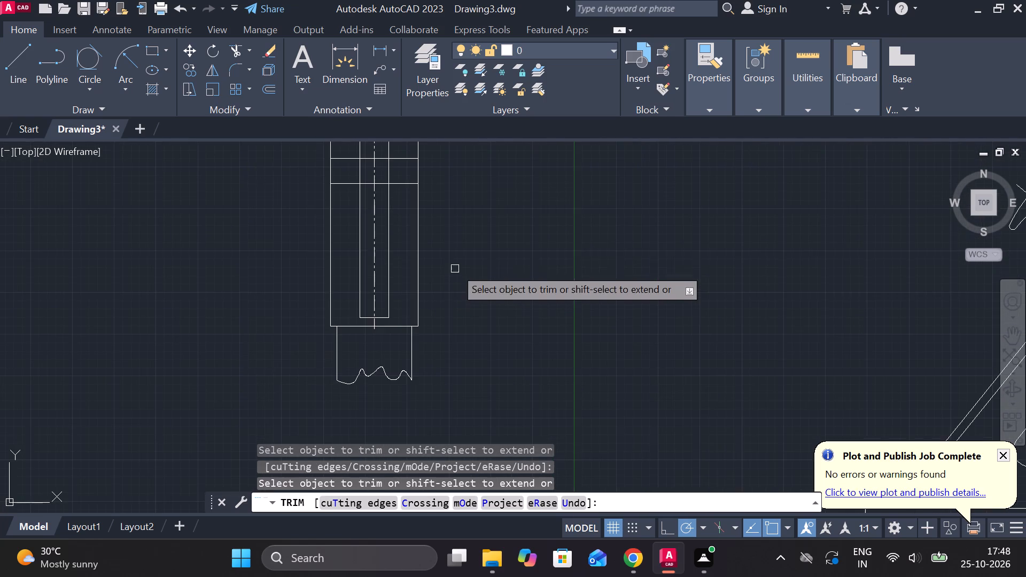
pyautogui.moveTo(466, 250); pyautogui.dragTo(434, 315, button='middle')
pyautogui.scroll(1, 426, 236)
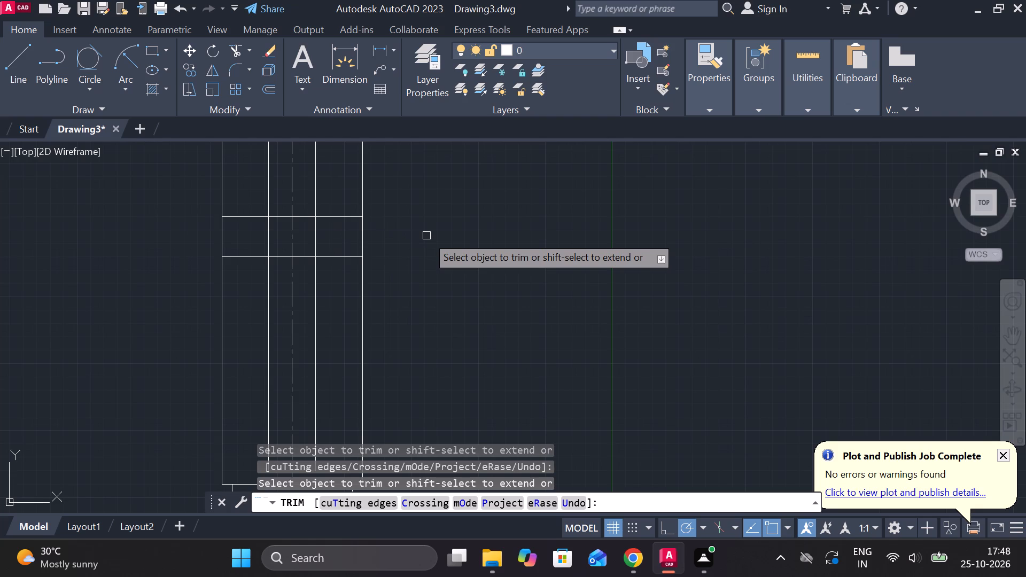
pyautogui.press('Escape')
# Trim the two middle horizontal lines outside the 35-wide inner rectangle on both sides.
pyautogui.write('TR')
pyautogui.press('space')
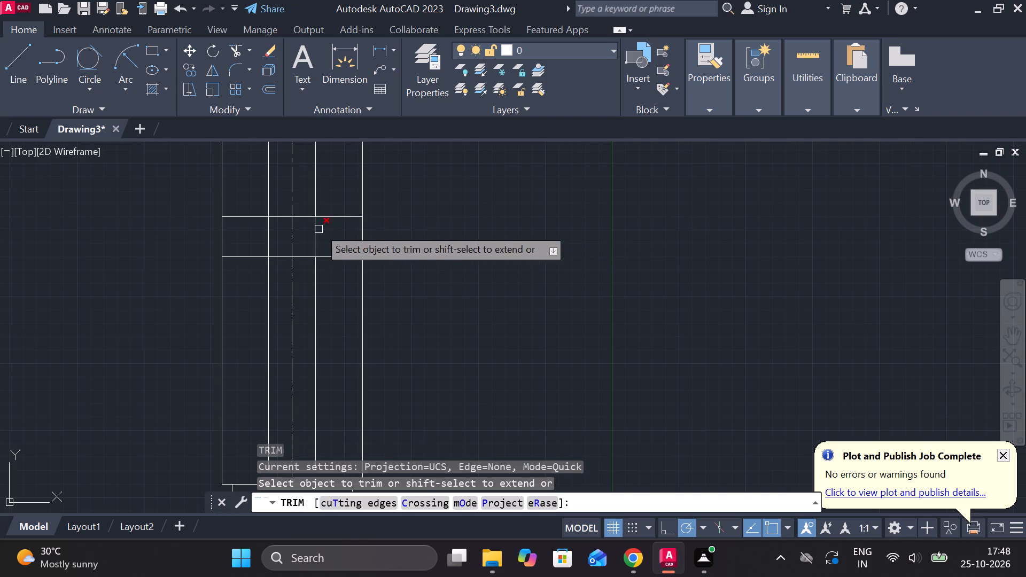
pyautogui.moveTo(338, 189); pyautogui.dragTo(343, 289)
pyautogui.moveTo(245, 204); pyautogui.dragTo(247, 254)
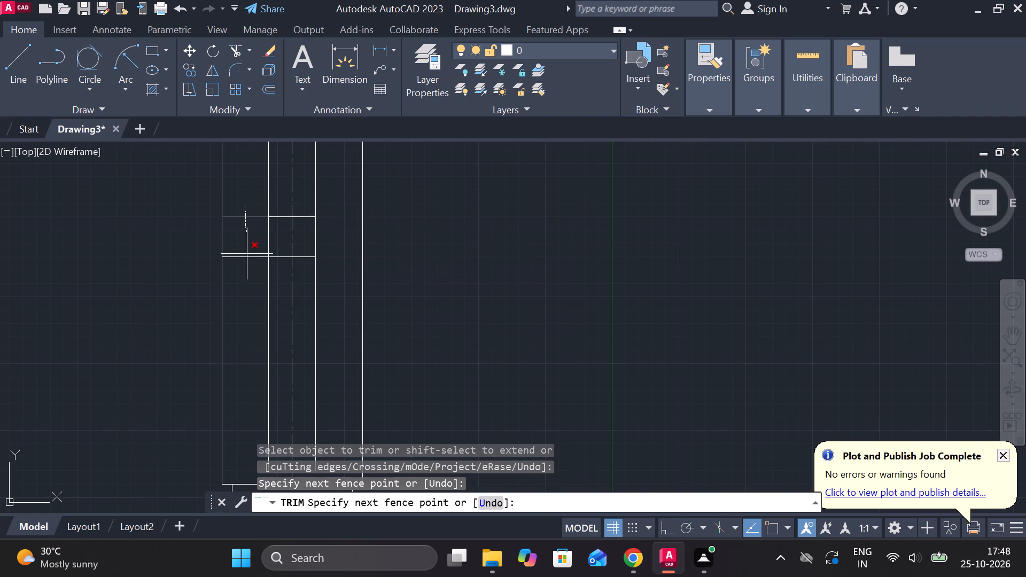
pyautogui.moveTo(247, 254); pyautogui.dragTo(246, 270)
pyautogui.scroll(-2, 401, 240)
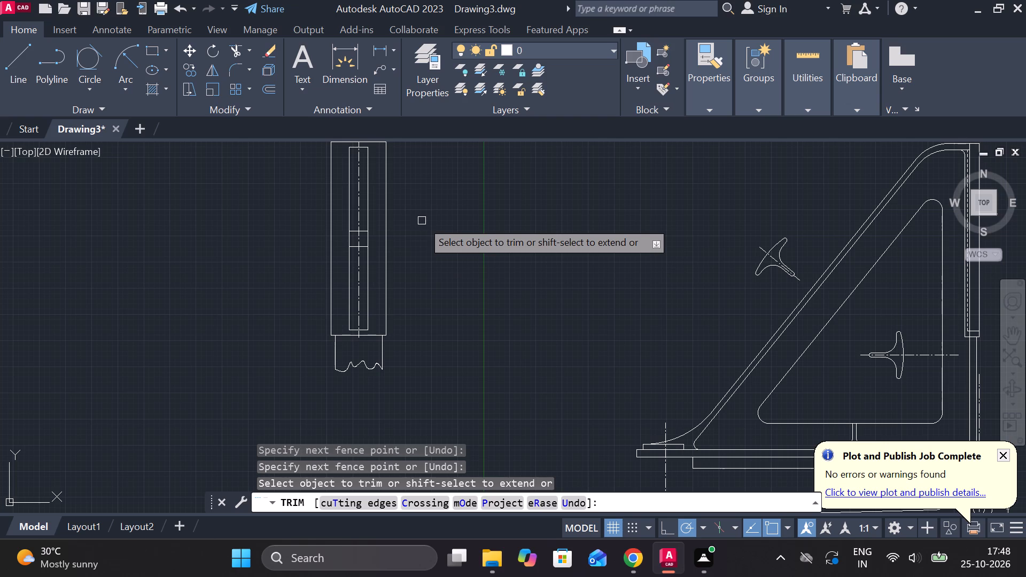
pyautogui.scroll(1, 422, 221)
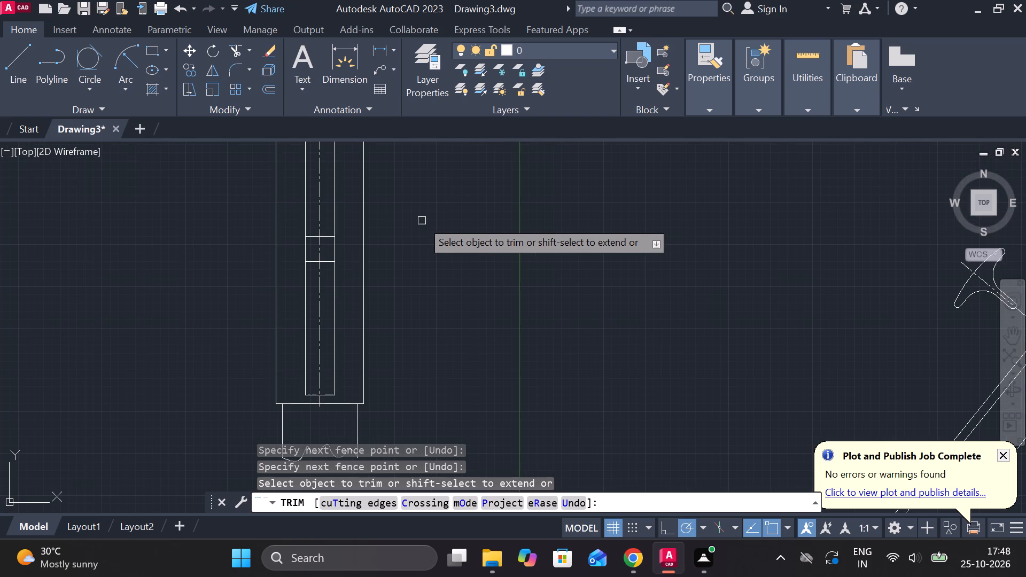
pyautogui.scroll(1, 422, 221)
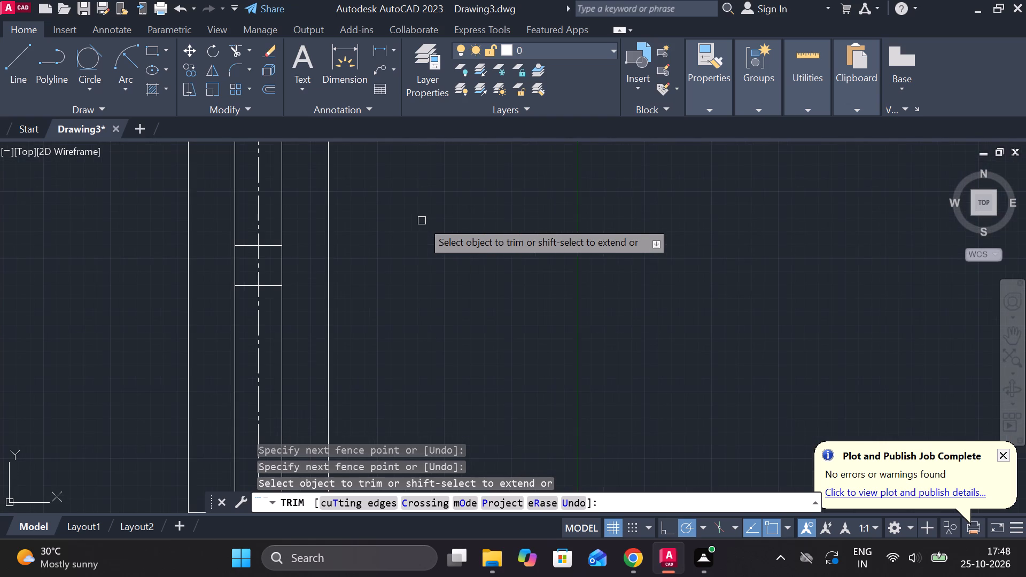
pyautogui.scroll(-1, 422, 221)
pyautogui.press('Escape')
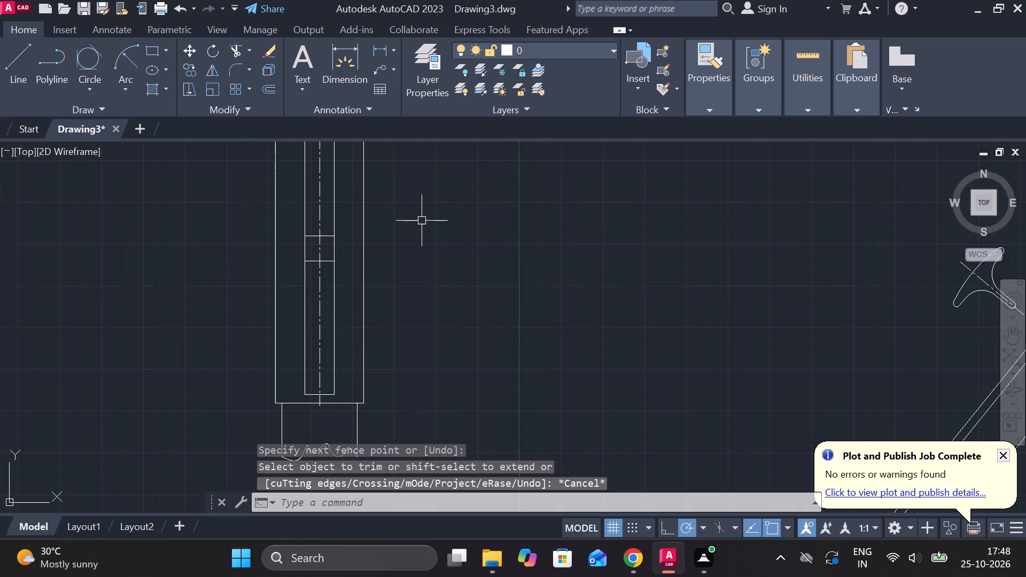
# Draw a vertical line 9 units right of the centerline, from the upper inner line via the upper middle line to the lower inner line.
pyautogui.moveTo(432, 222); pyautogui.dragTo(451, 390, button='middle')
pyautogui.scroll(2, 436, 306)
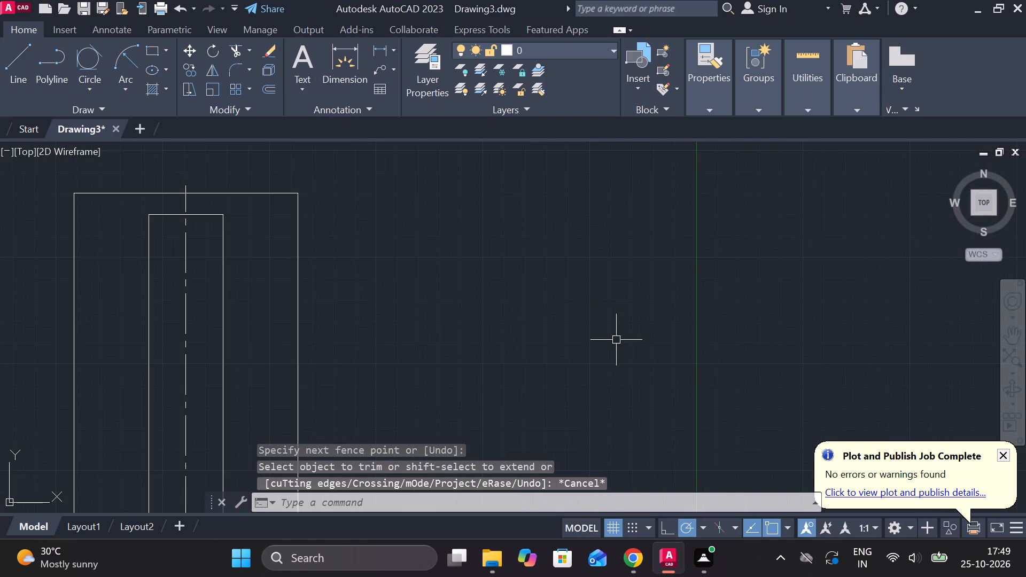
pyautogui.press('l')
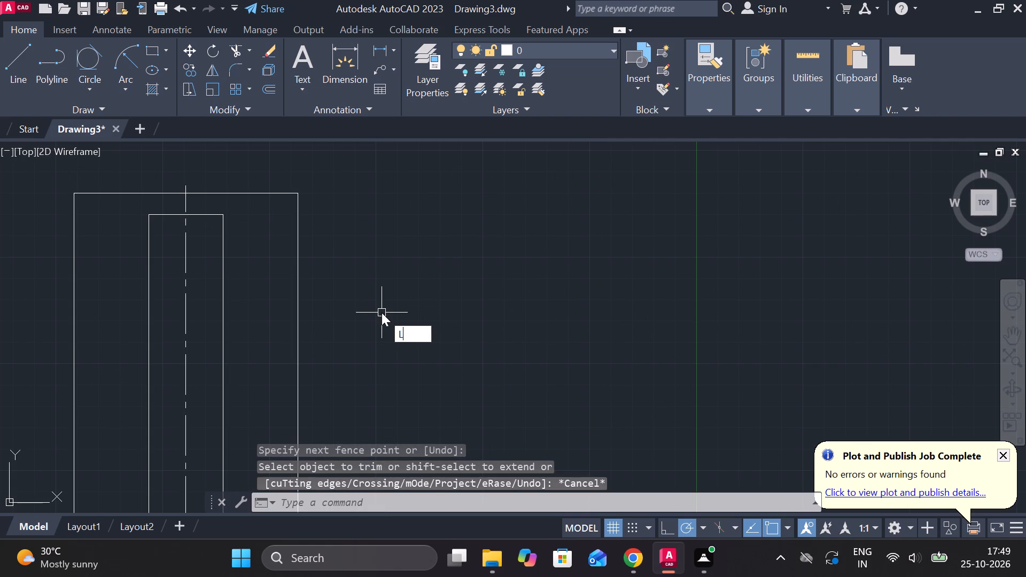
pyautogui.press('Return')
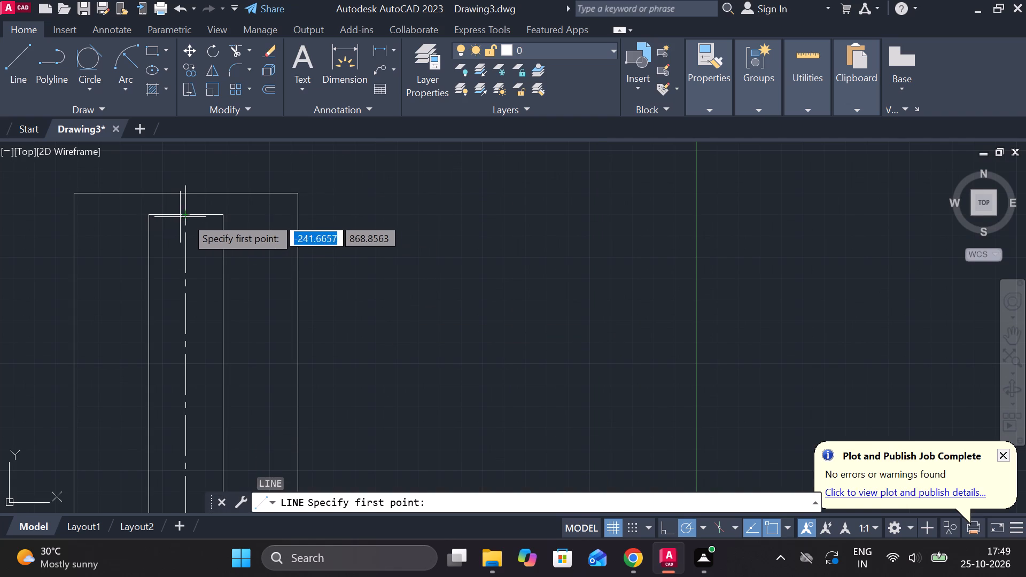
pyautogui.press('9')
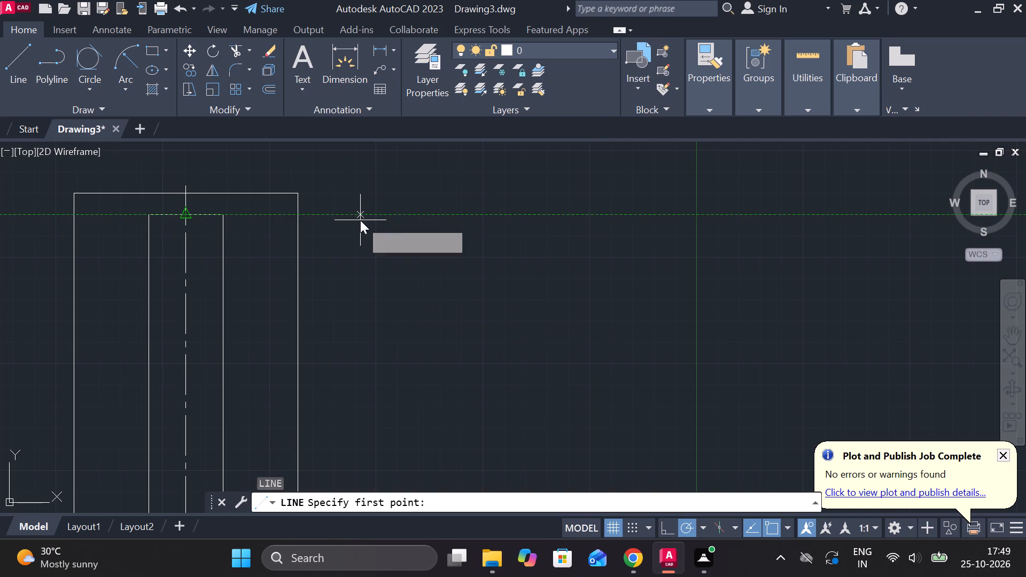
pyautogui.press('Return')
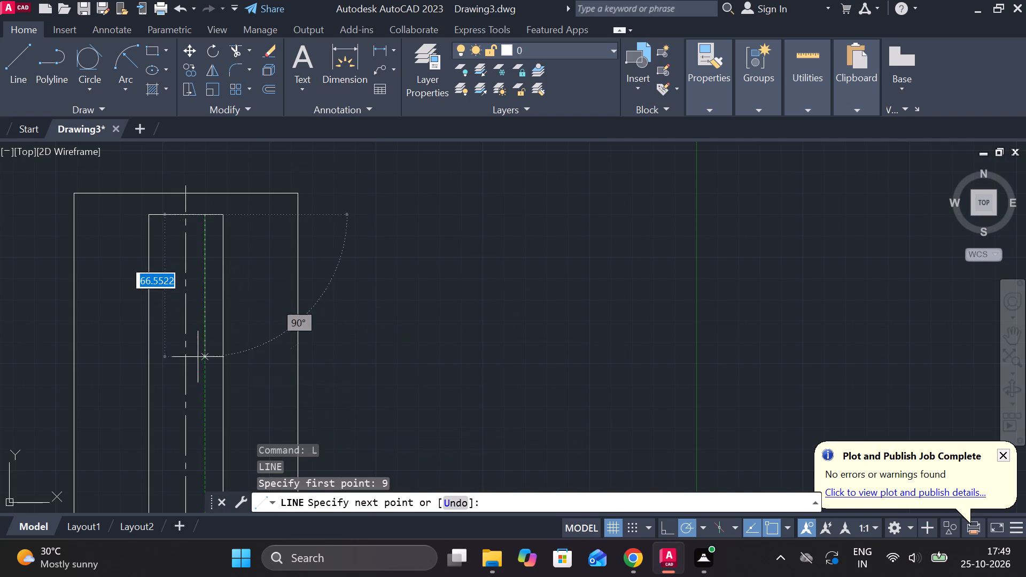
pyautogui.moveTo(193, 352); pyautogui.dragTo(236, 223, button='middle')
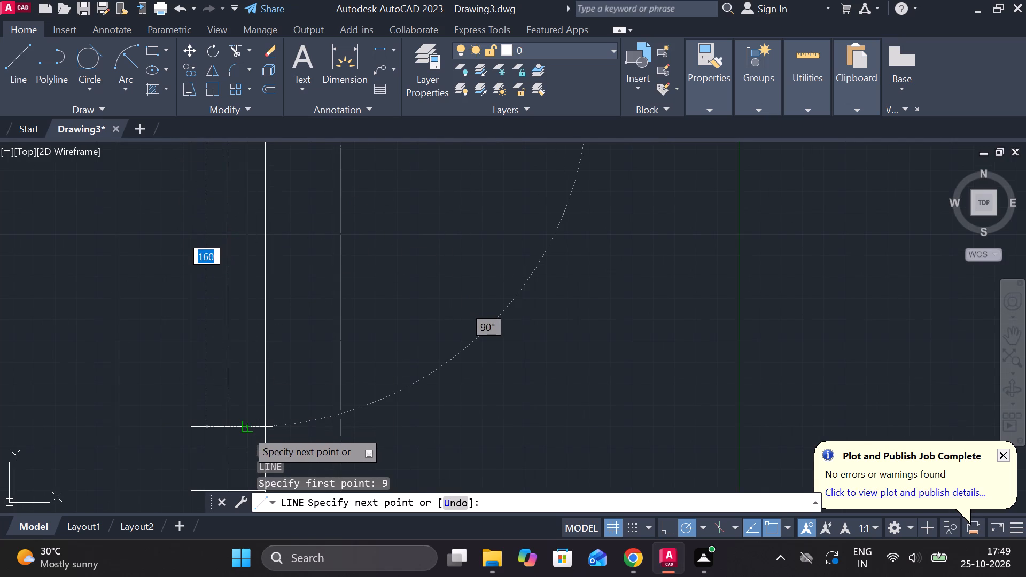
pyautogui.click(246, 430)
pyautogui.moveTo(292, 314); pyautogui.dragTo(267, 69, button='middle')
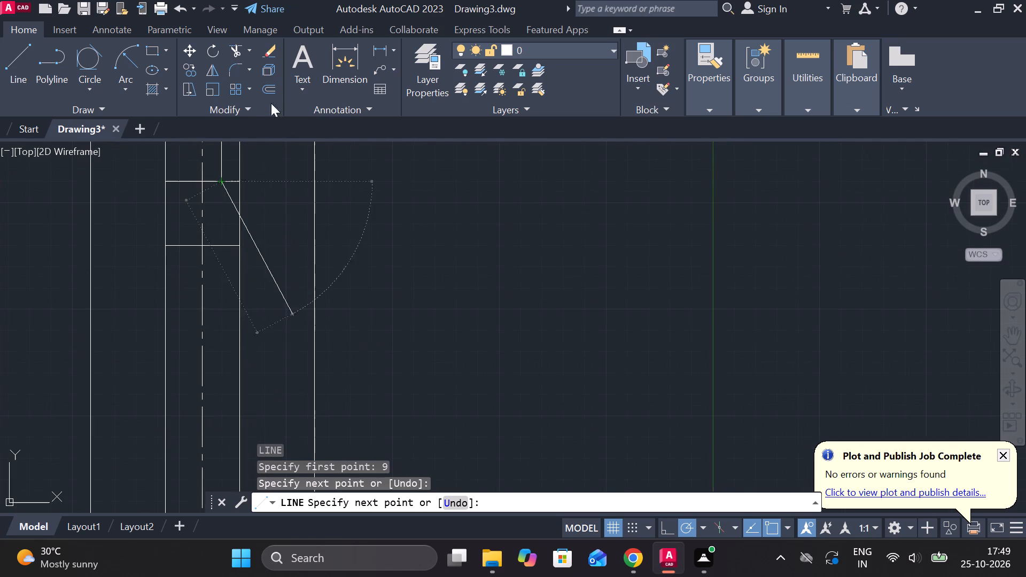
pyautogui.scroll(-2, 222, 372)
pyautogui.moveTo(222, 375); pyautogui.dragTo(212, 241, button='middle')
pyautogui.scroll(2, 193, 296)
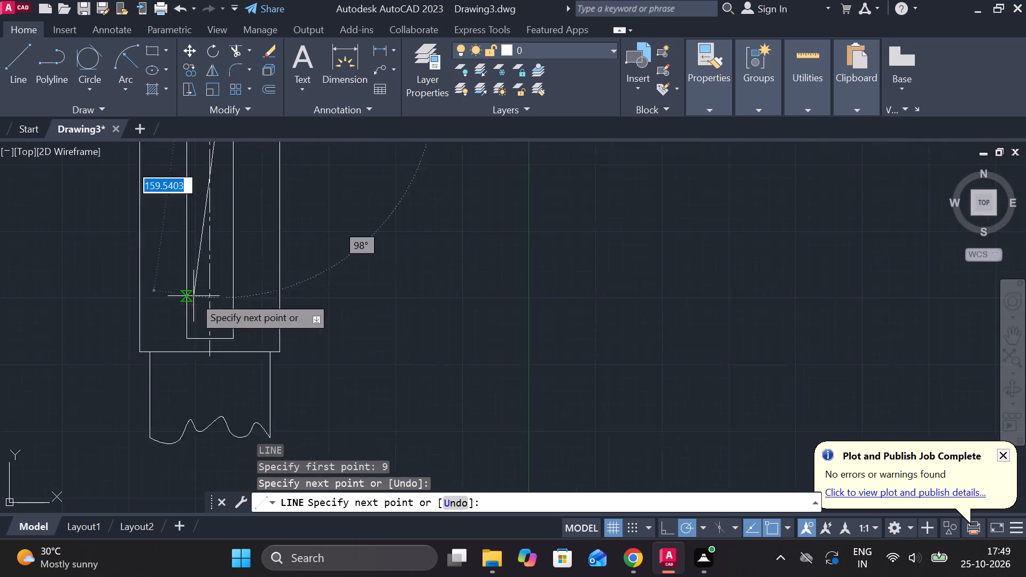
pyautogui.scroll(2, 193, 296)
pyautogui.moveTo(276, 365); pyautogui.dragTo(276, 193, button='middle')
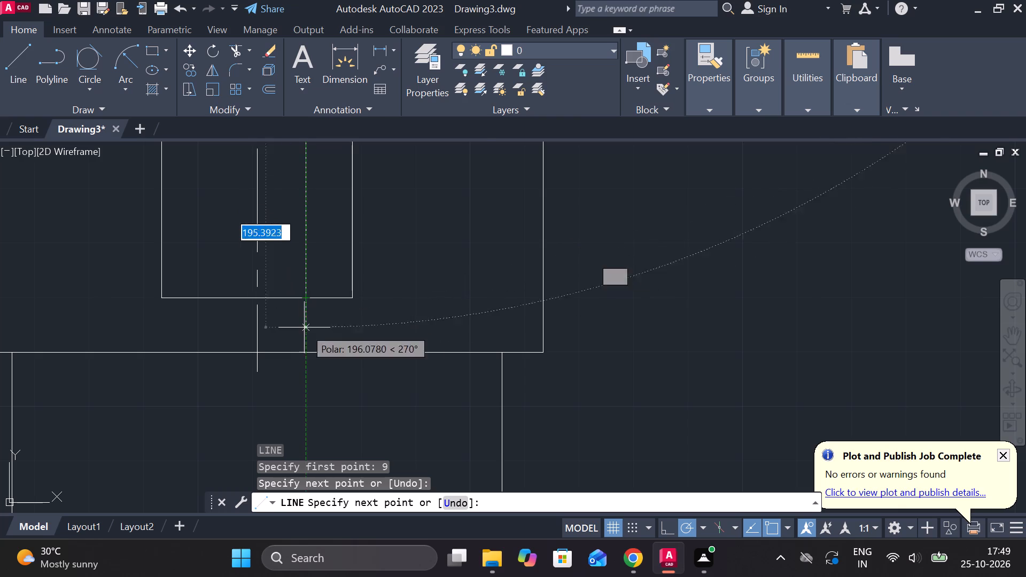
pyautogui.click(304, 297)
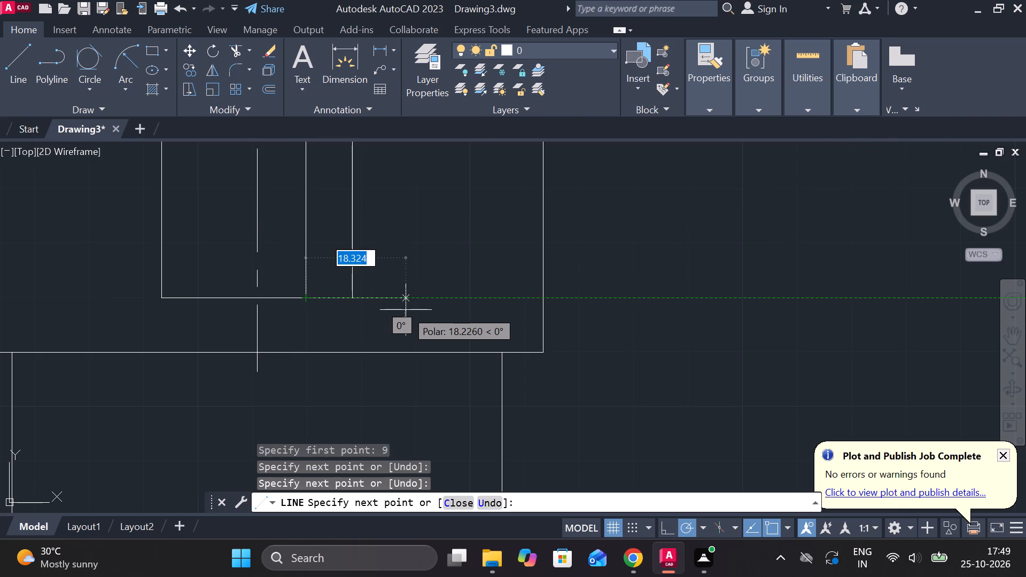
pyautogui.press('Escape')
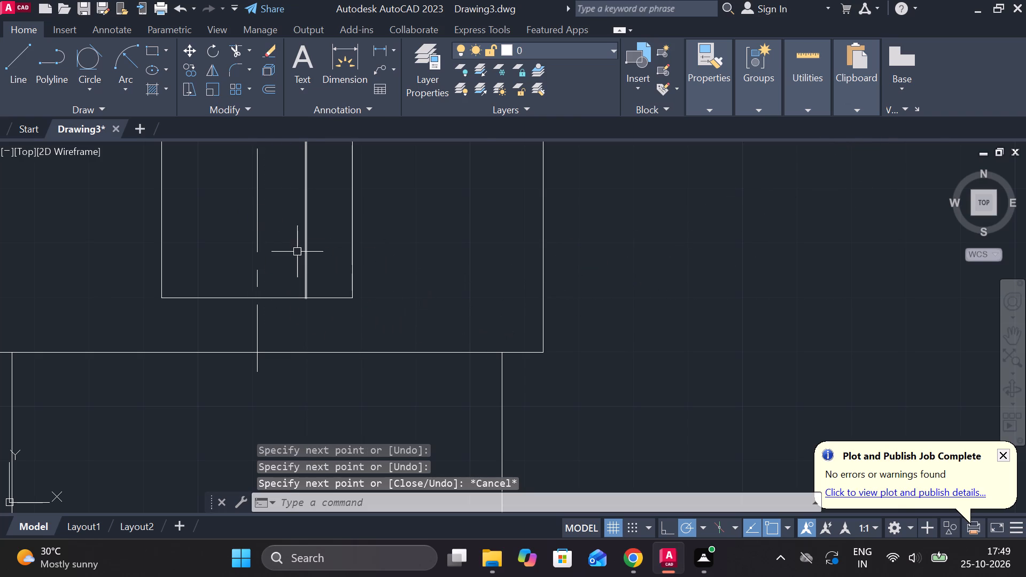
# Offset the lower segment of the new vertical 18 units left, to the other side of the centerline.
pyautogui.click(305, 238)
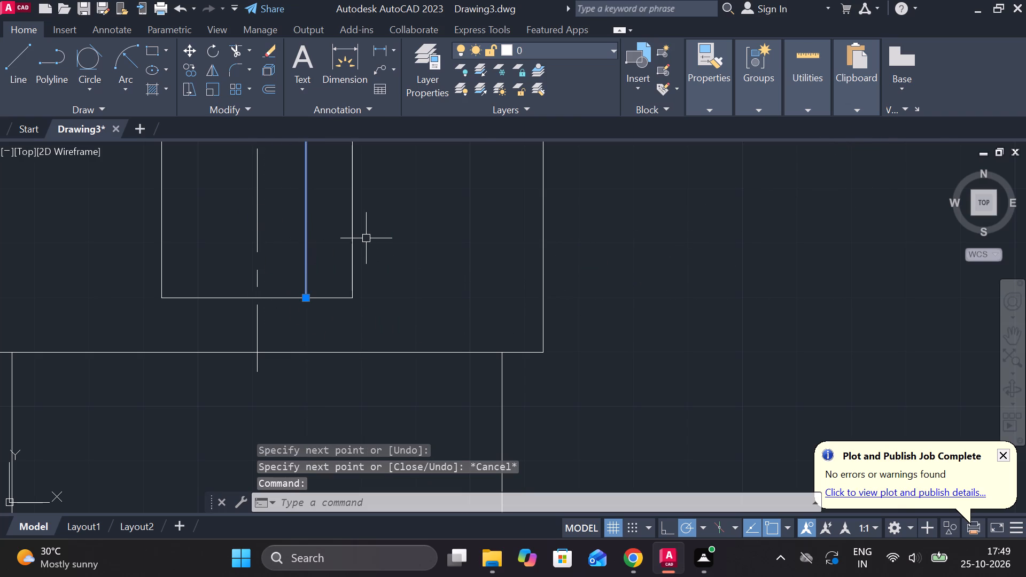
pyautogui.press('o')
pyautogui.press('Return')
pyautogui.press('Return')
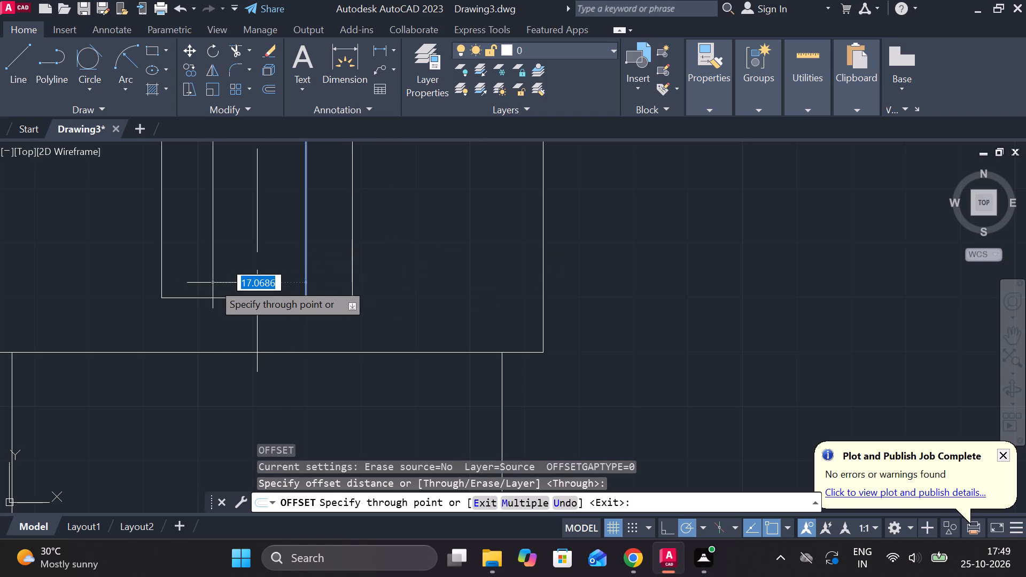
pyautogui.write('18')
pyautogui.press('Return')
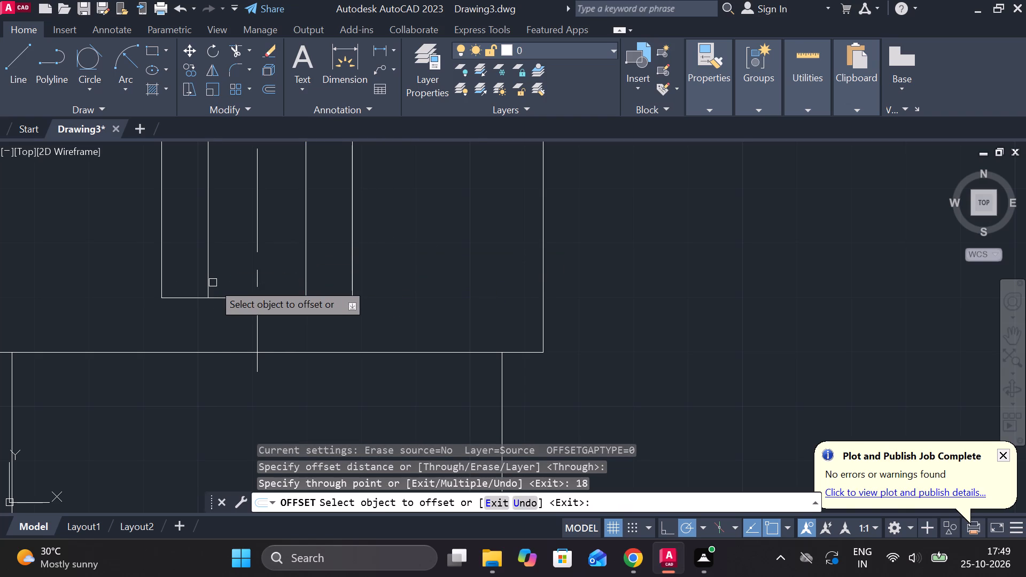
pyautogui.scroll(-3, 256, 285)
pyautogui.moveTo(298, 223); pyautogui.dragTo(294, 427, button='middle')
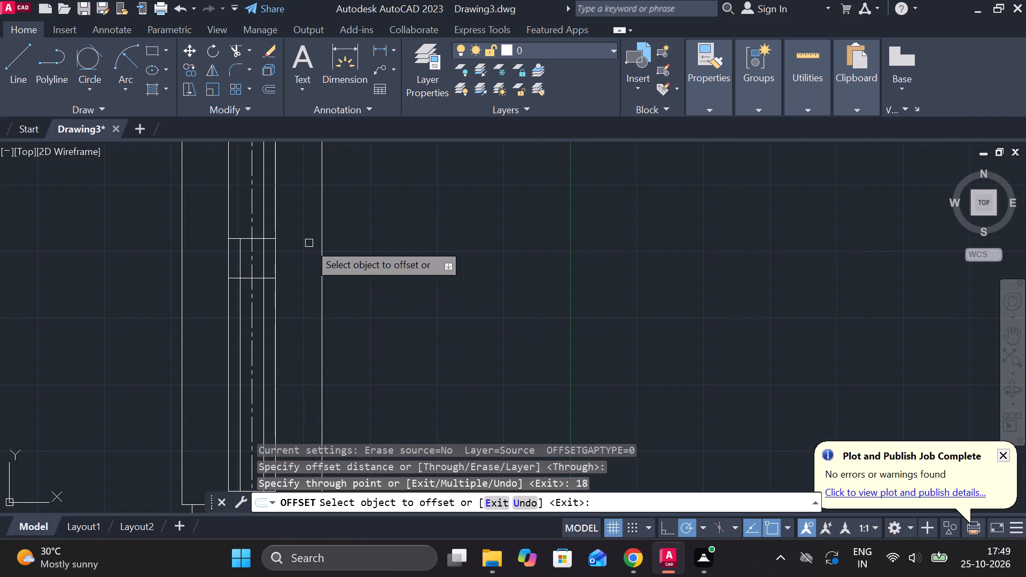
pyautogui.press('Escape')
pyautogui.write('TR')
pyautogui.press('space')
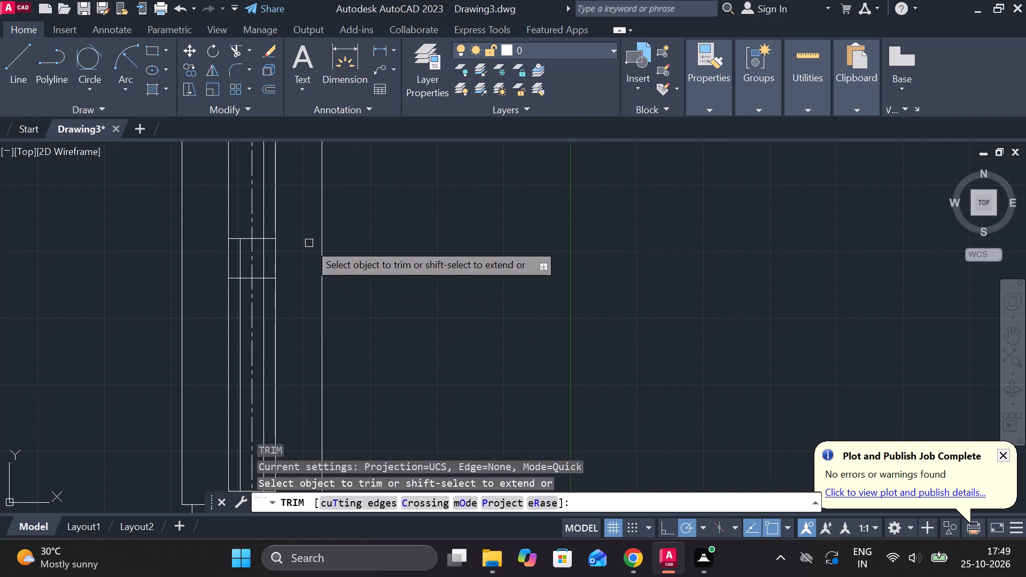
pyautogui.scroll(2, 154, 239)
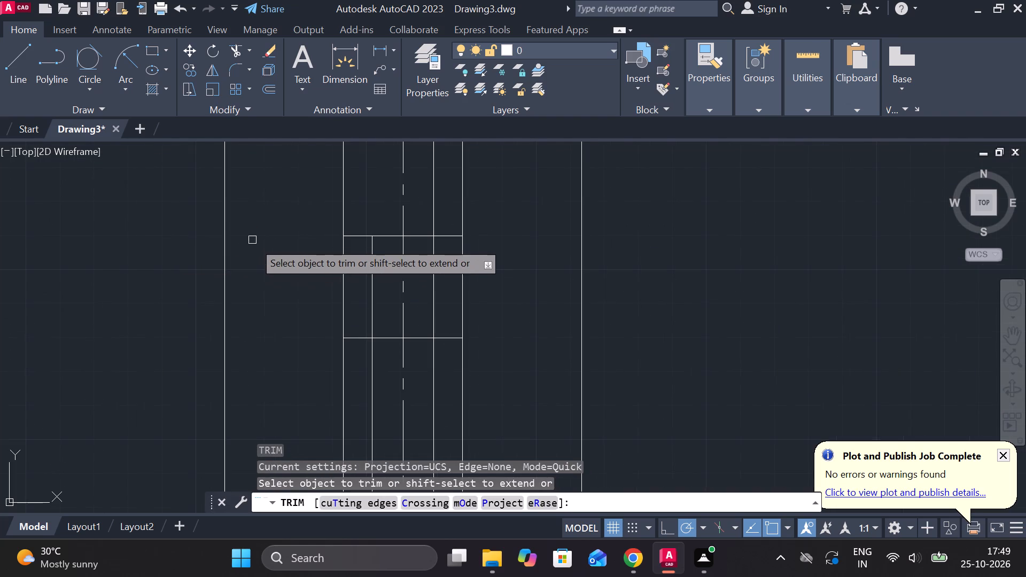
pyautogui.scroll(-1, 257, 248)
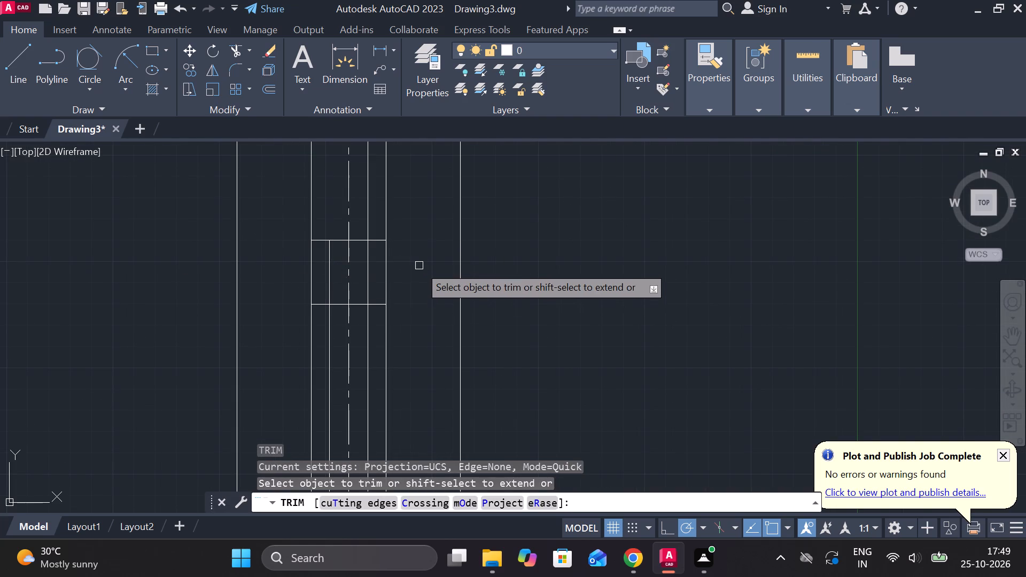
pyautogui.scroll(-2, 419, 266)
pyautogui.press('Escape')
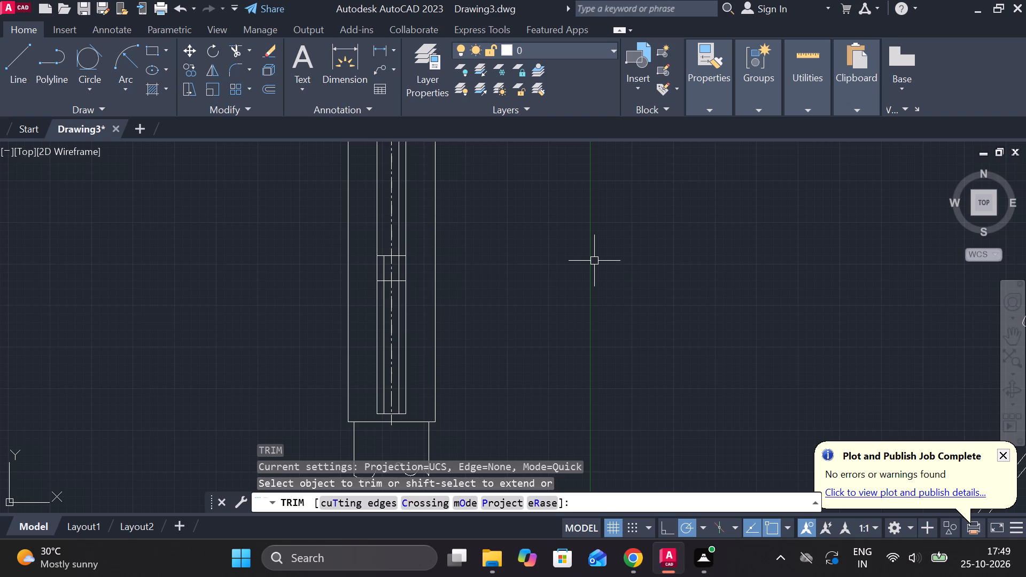
# Draw a vertical line from the offset line's upper end at the upper middle line to the inner rectangle's top edge.
pyautogui.moveTo(485, 270); pyautogui.dragTo(498, 340, button='middle')
pyautogui.scroll(2, 448, 324)
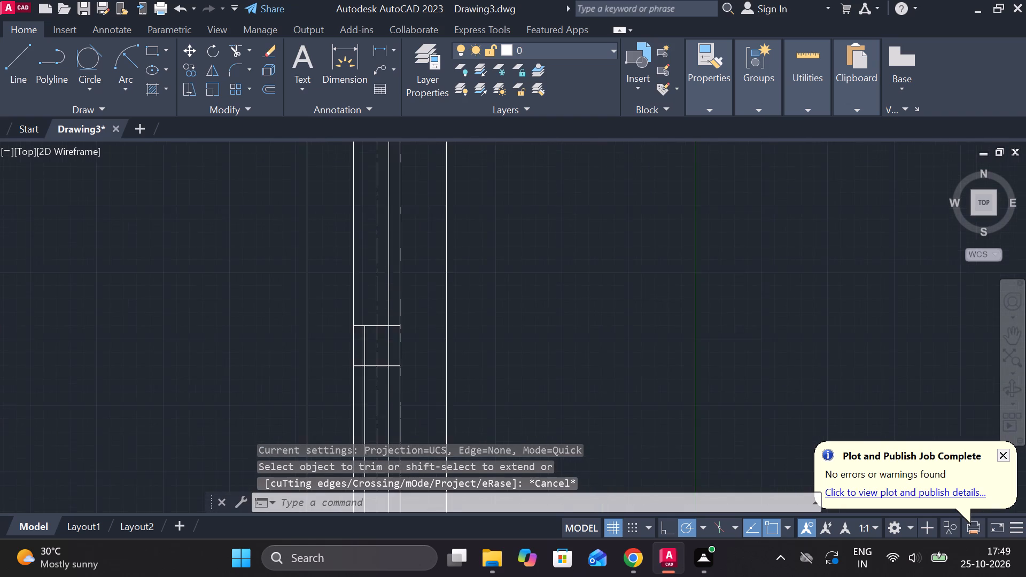
pyautogui.press('l')
pyautogui.press('Return')
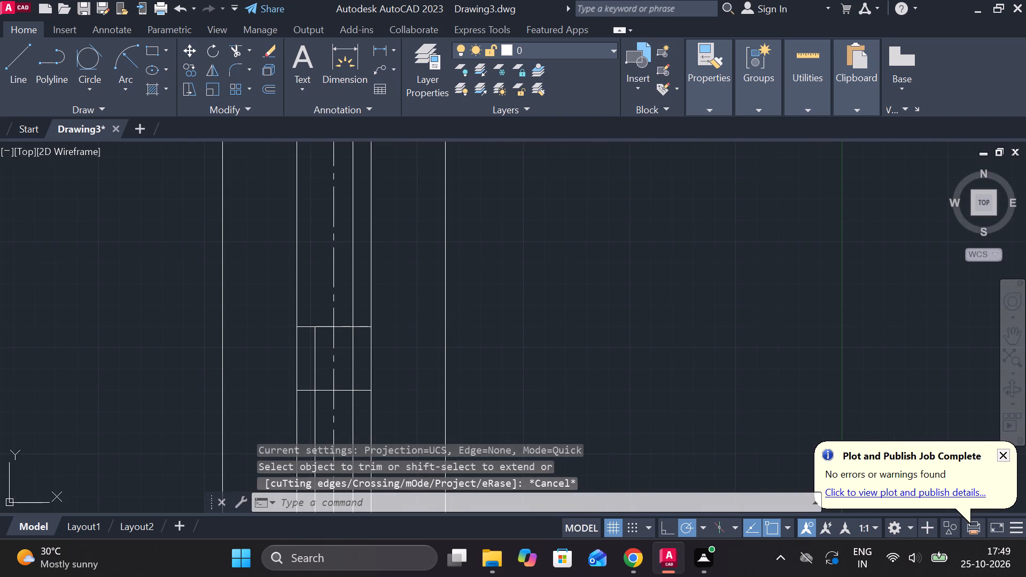
pyautogui.click(311, 329)
pyautogui.moveTo(310, 292); pyautogui.dragTo(268, 417, button='middle')
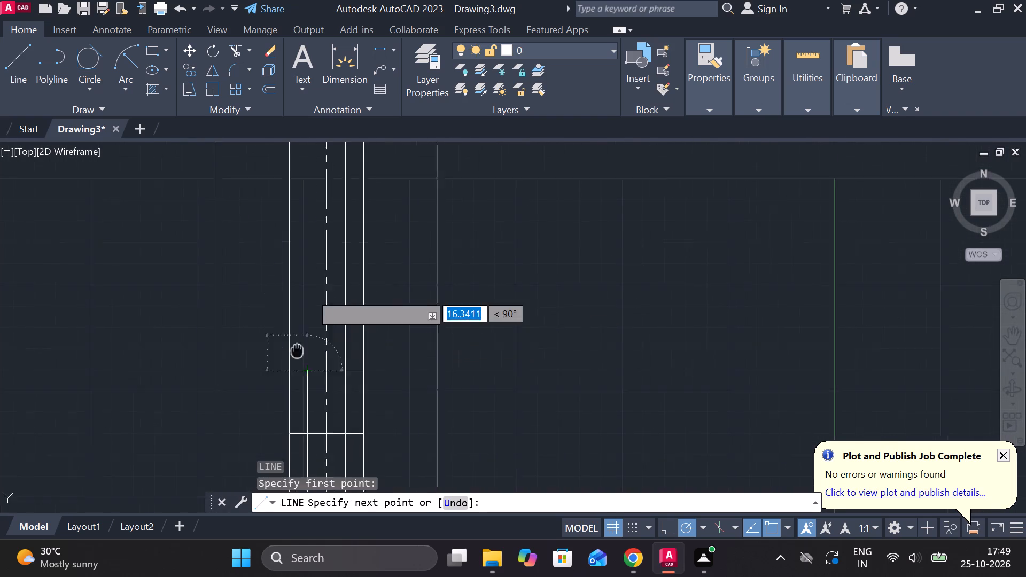
pyautogui.moveTo(268, 417); pyautogui.dragTo(232, 573, button='middle')
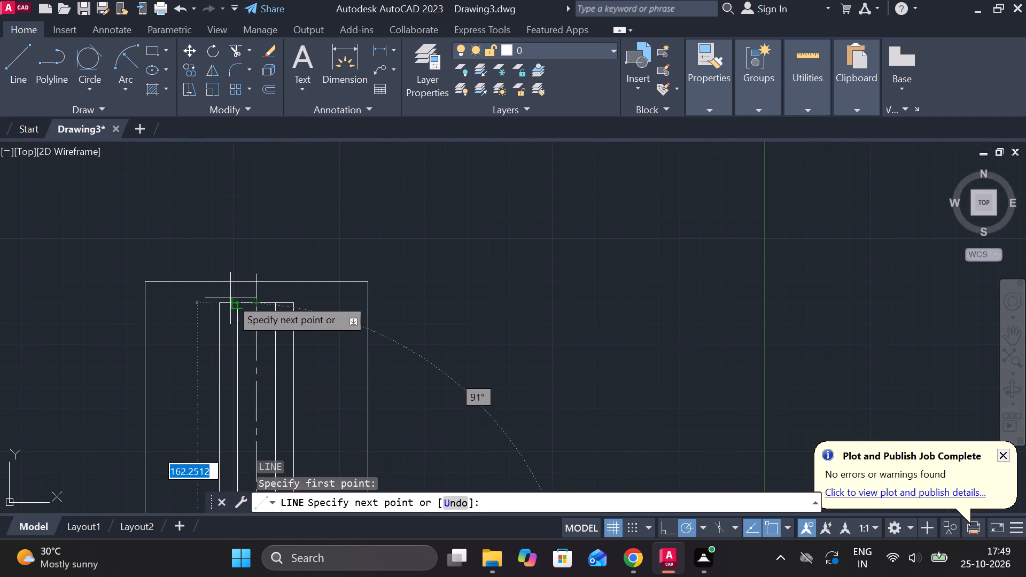
pyautogui.click(234, 298)
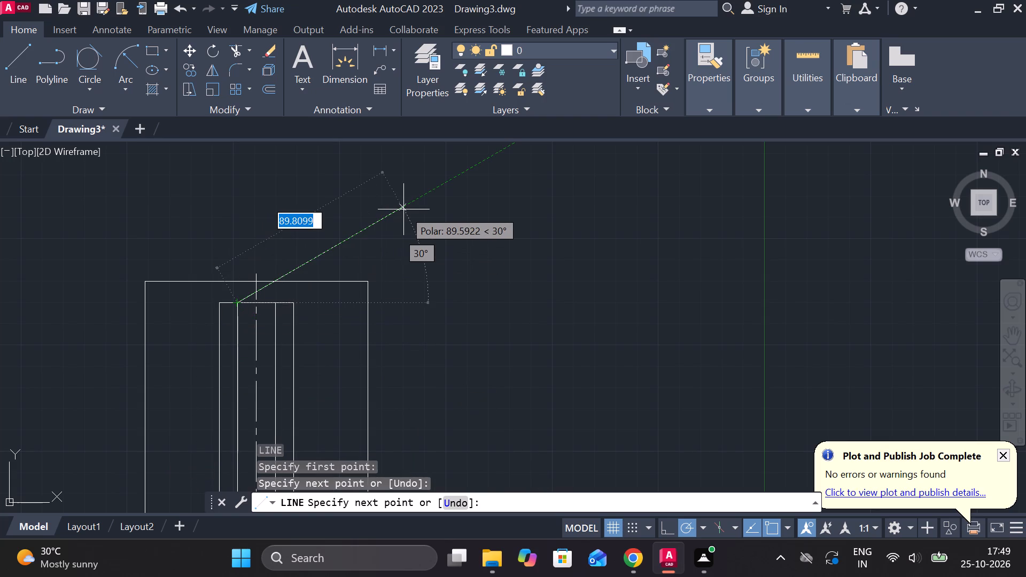
pyautogui.press('Escape')
# Trim the middle horizontal lines between the two inner verticals, and both verticals between the middle horizontals.
pyautogui.write('TR')
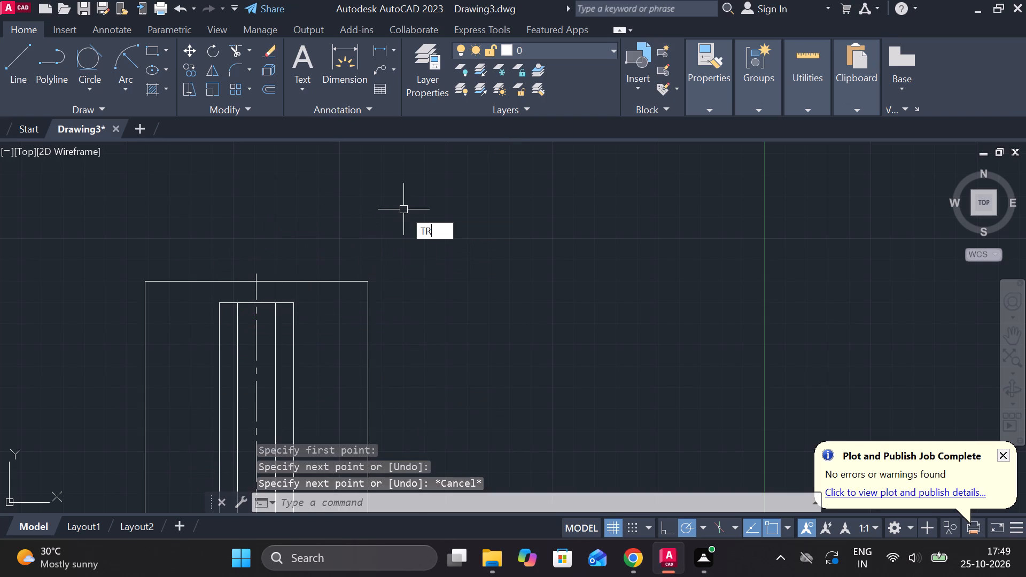
pyautogui.press('space')
pyautogui.scroll(-1, 385, 275)
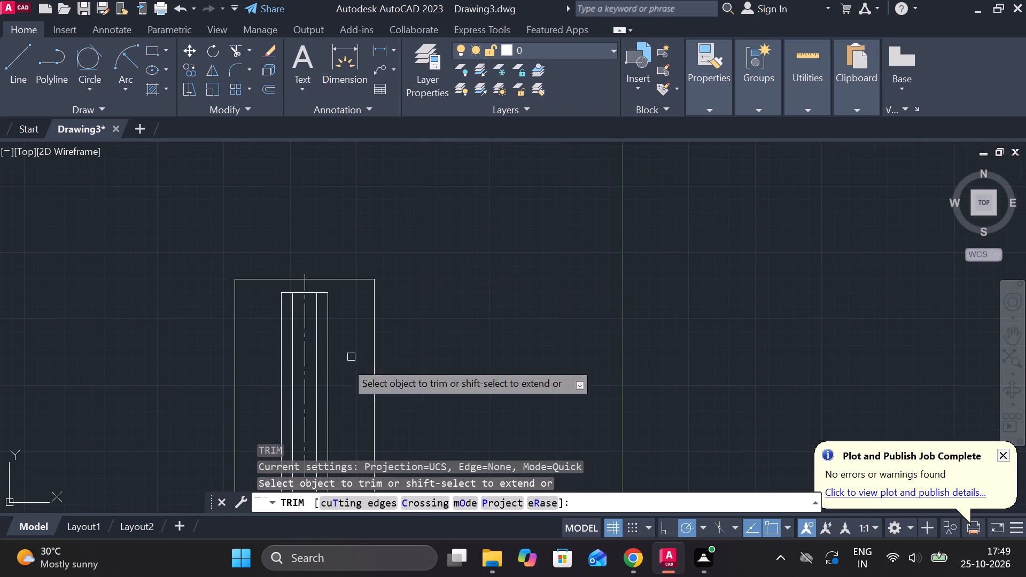
pyautogui.moveTo(336, 392); pyautogui.dragTo(371, 178, button='middle')
pyautogui.scroll(2, 336, 294)
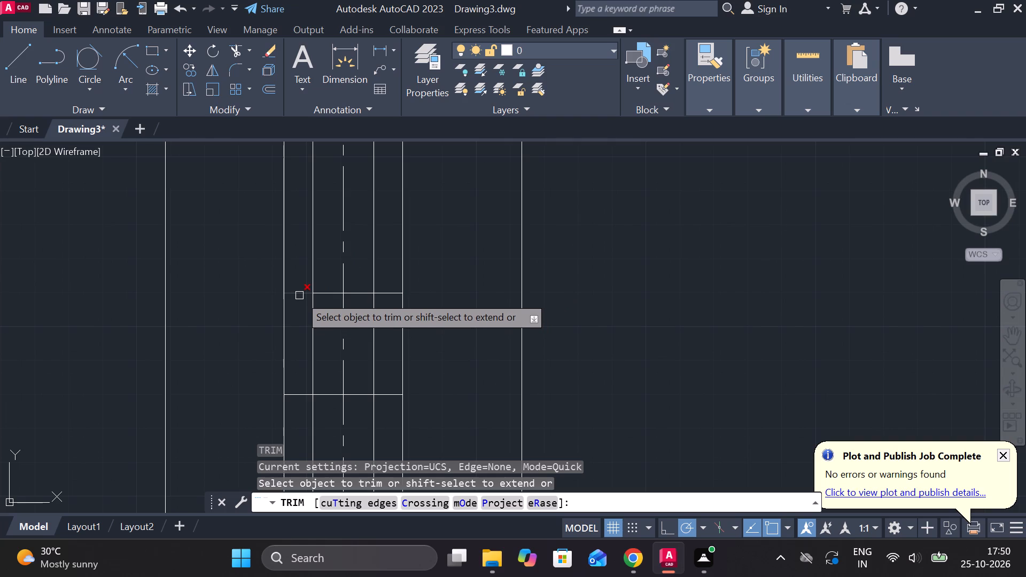
pyautogui.click(318, 297)
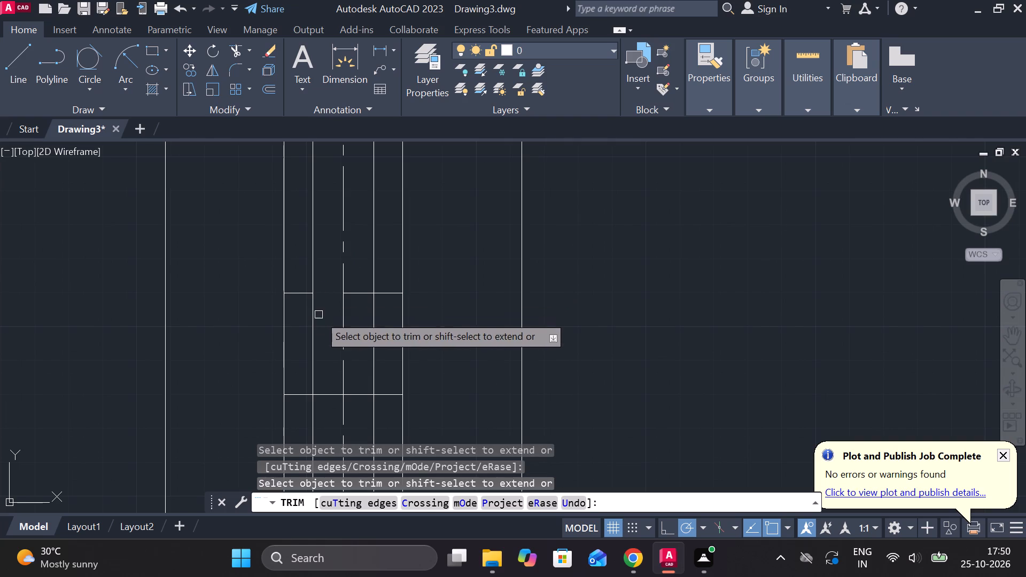
pyautogui.click(312, 319)
pyautogui.click(325, 396)
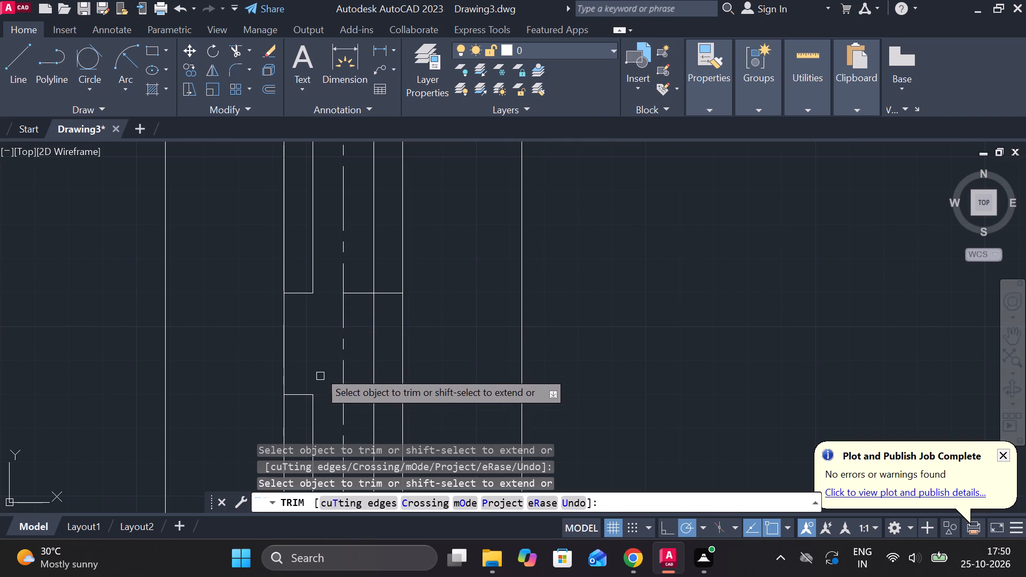
pyautogui.click(358, 295)
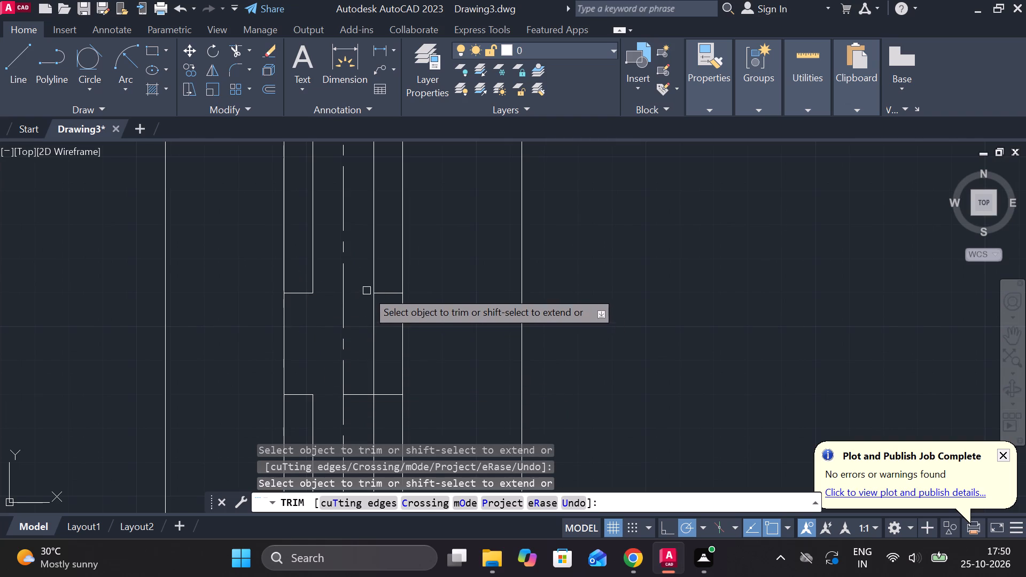
pyautogui.click(374, 316)
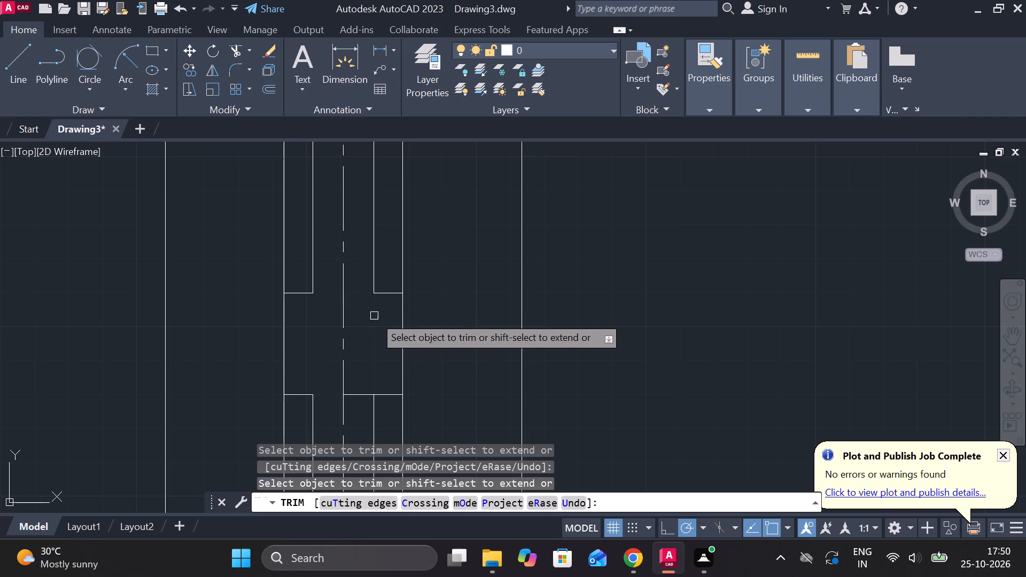
pyautogui.click(363, 395)
pyautogui.scroll(-2, 409, 388)
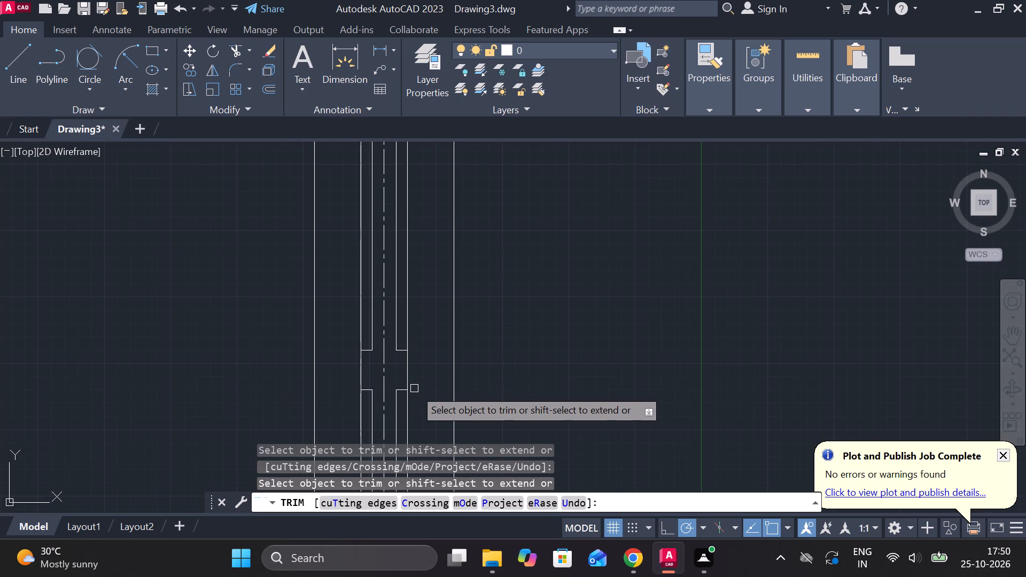
pyautogui.scroll(-1, 421, 315)
pyautogui.moveTo(507, 325); pyautogui.dragTo(436, 294, button='middle')
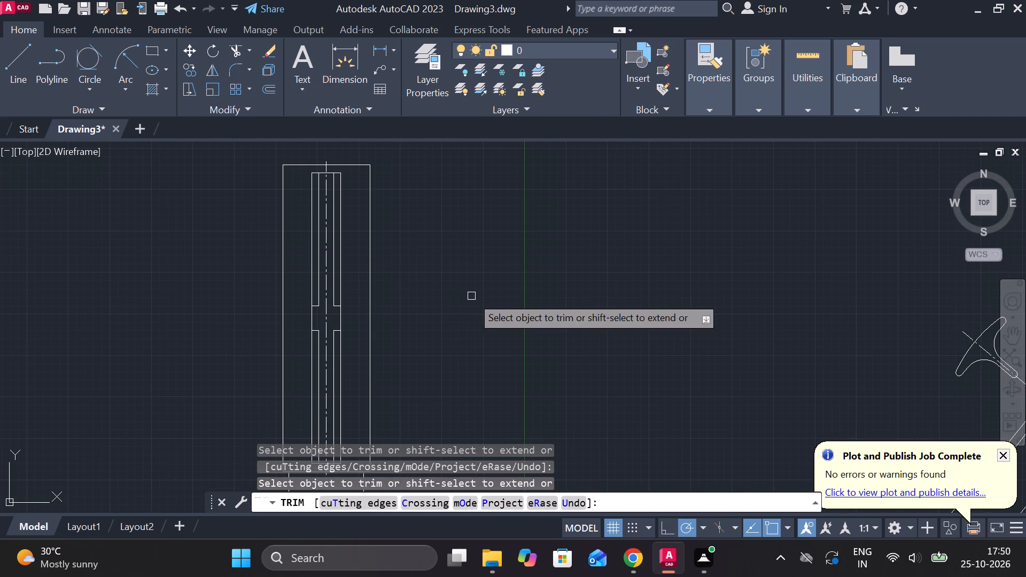
pyautogui.press('Escape')
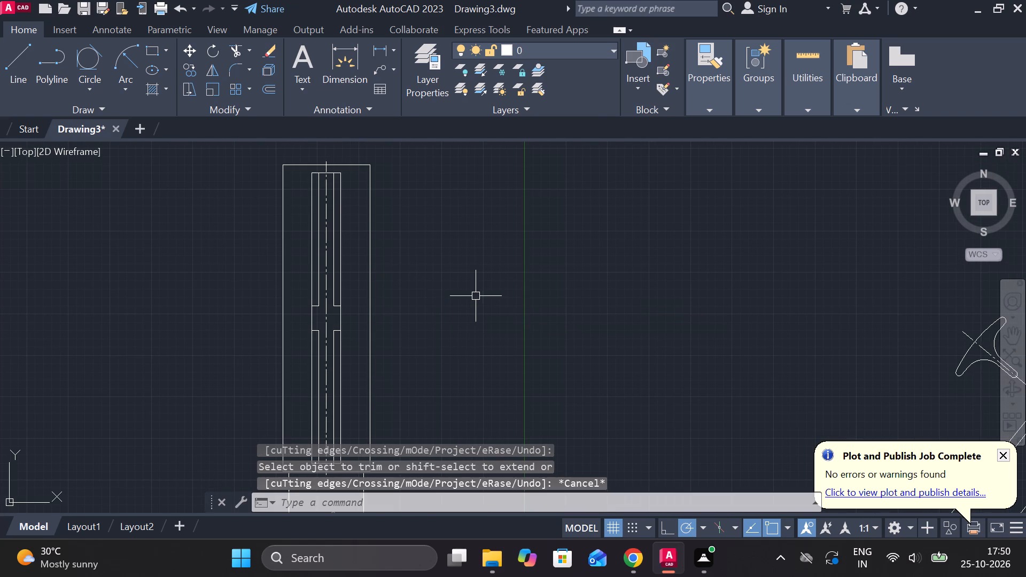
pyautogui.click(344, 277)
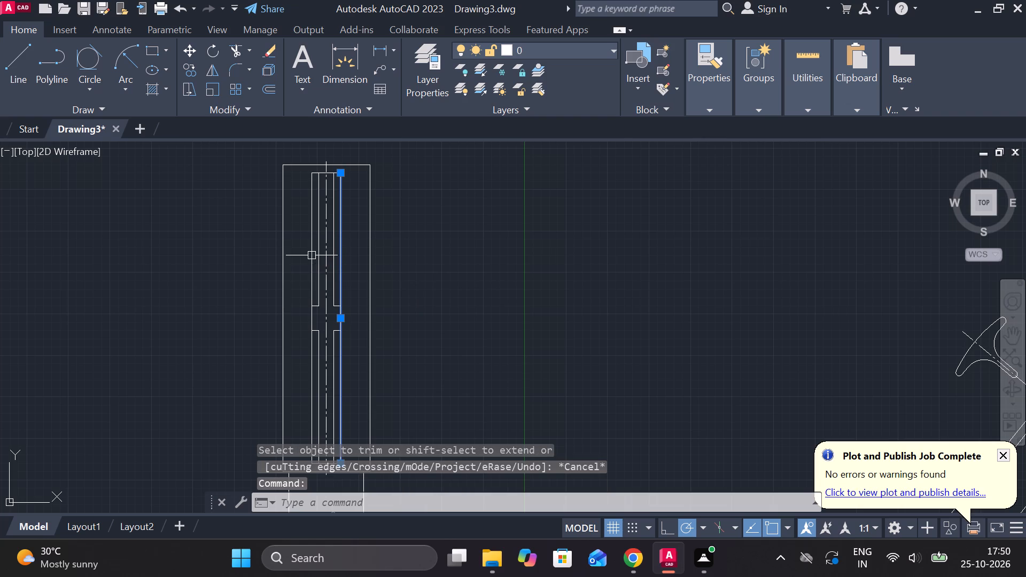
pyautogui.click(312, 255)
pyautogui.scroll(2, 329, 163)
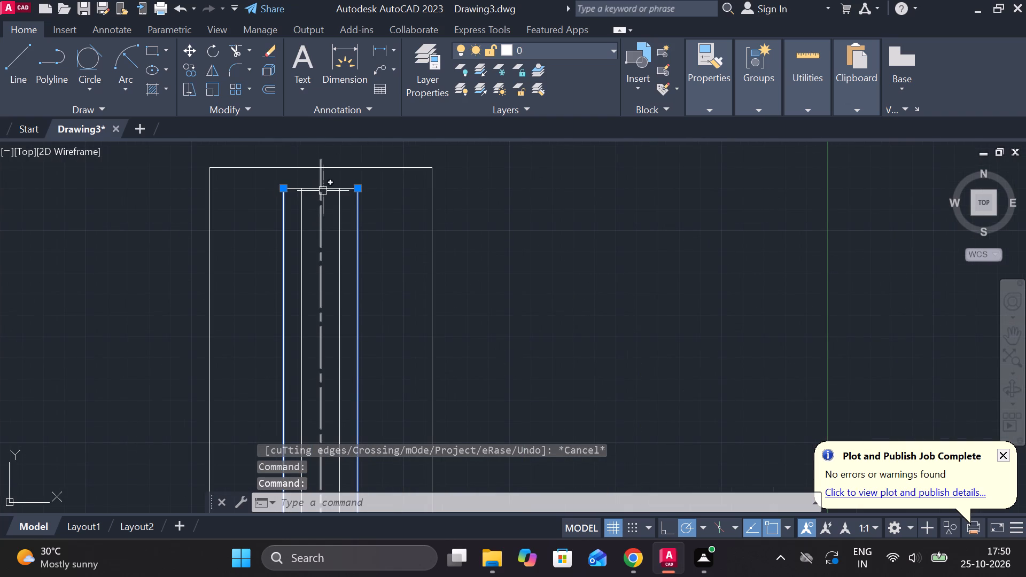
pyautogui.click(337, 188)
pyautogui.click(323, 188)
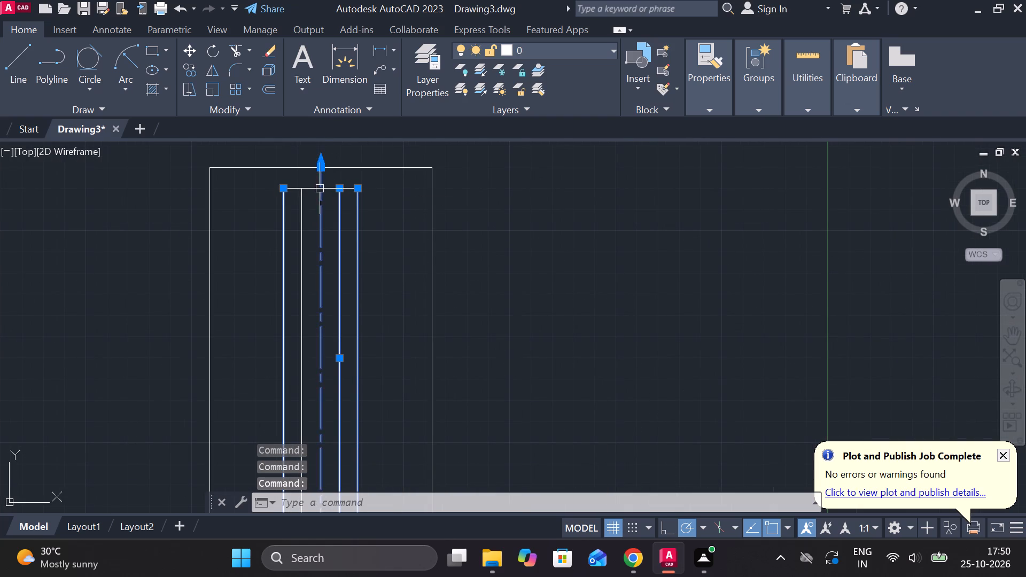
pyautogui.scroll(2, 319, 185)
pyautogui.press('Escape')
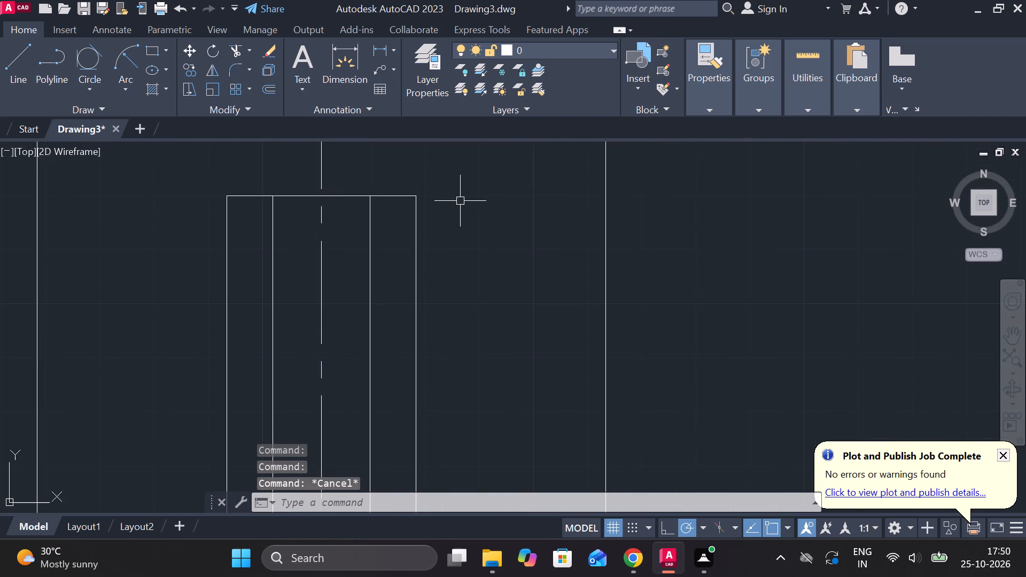
# Change the linetype of the inner rectangle's four sides to DASHED.
pyautogui.click(355, 196)
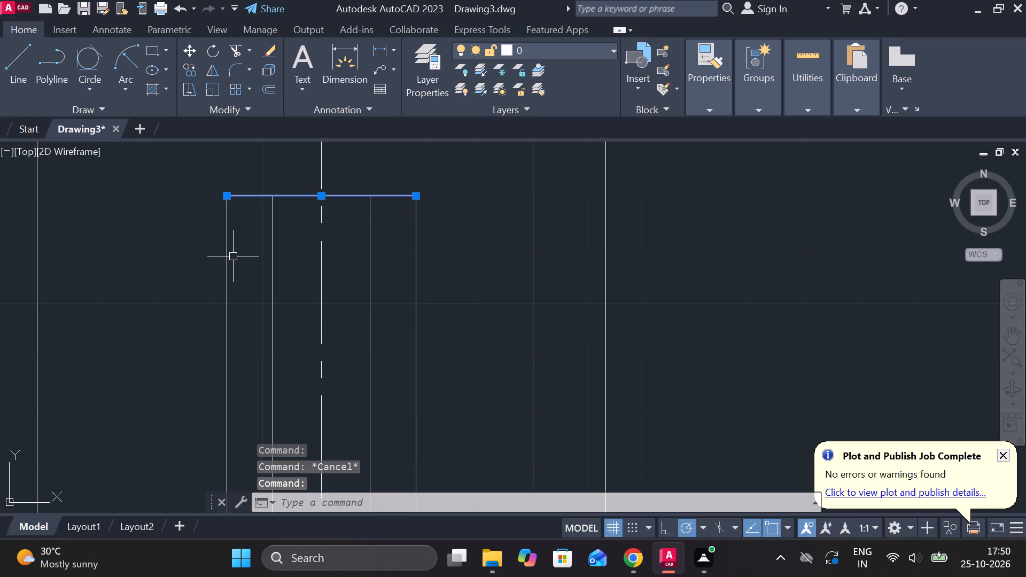
pyautogui.click(222, 243)
pyautogui.click(230, 255)
pyautogui.click(224, 255)
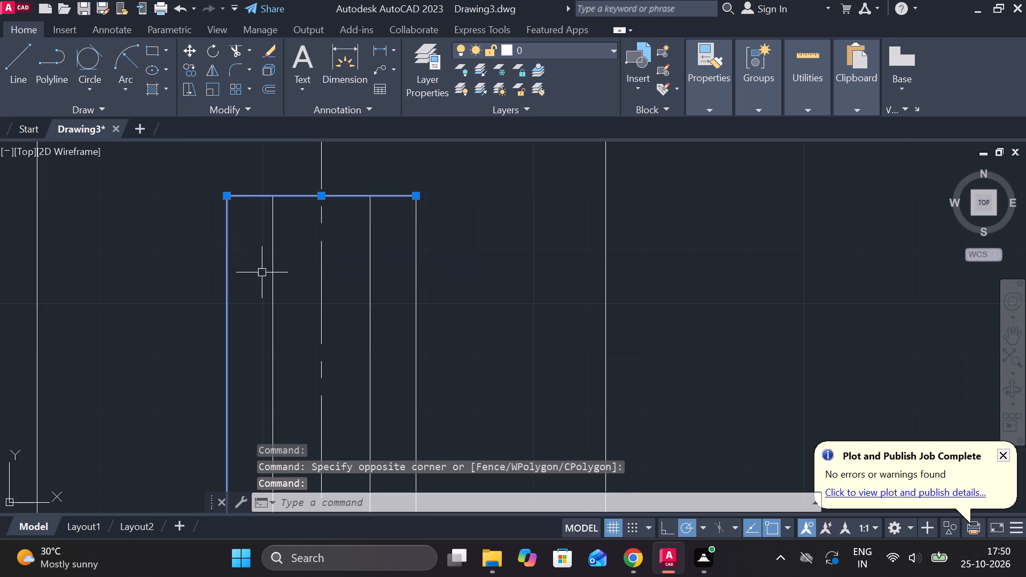
pyautogui.click(414, 276)
pyautogui.scroll(-3, 414, 276)
pyautogui.scroll(-2, 431, 318)
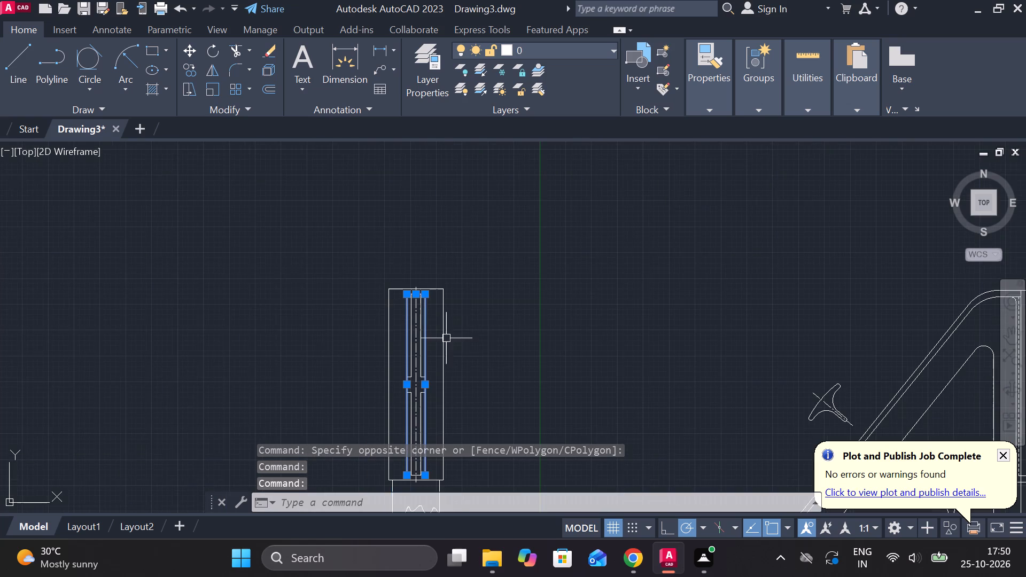
pyautogui.moveTo(474, 346); pyautogui.dragTo(472, 255, button='middle')
pyautogui.scroll(3, 438, 362)
pyautogui.moveTo(378, 426); pyautogui.dragTo(413, 326, button='middle')
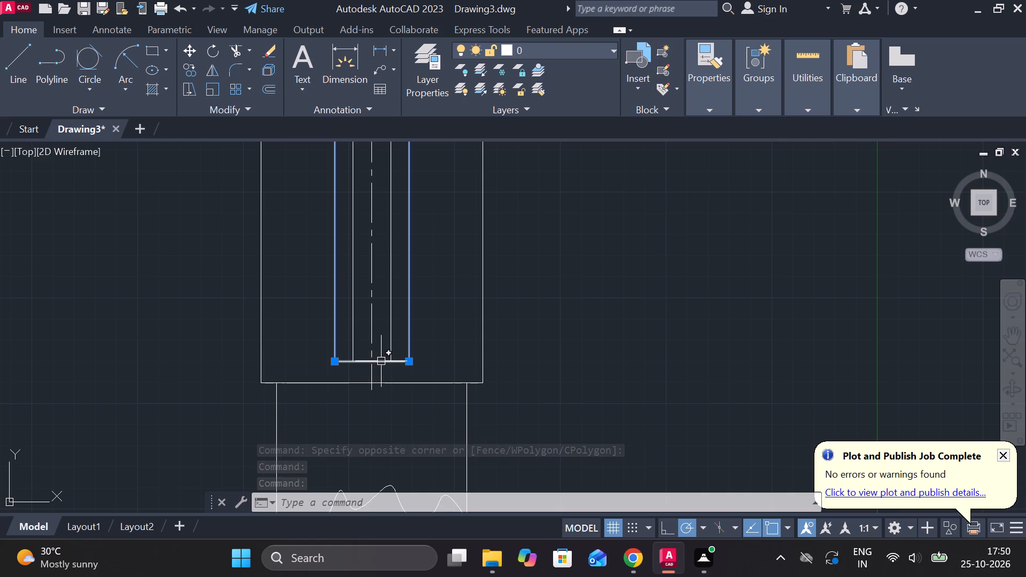
pyautogui.click(381, 362)
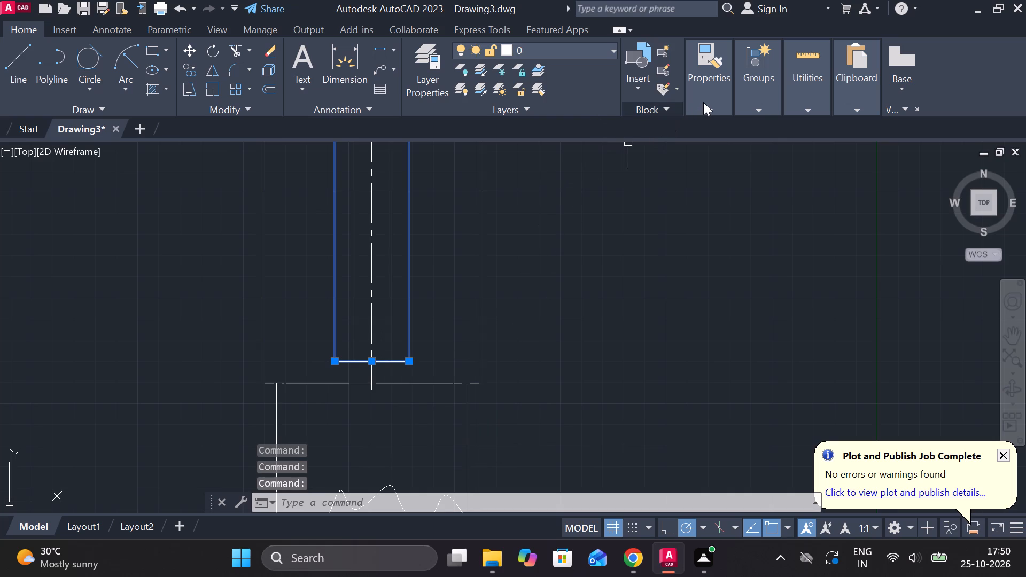
pyautogui.click(703, 102)
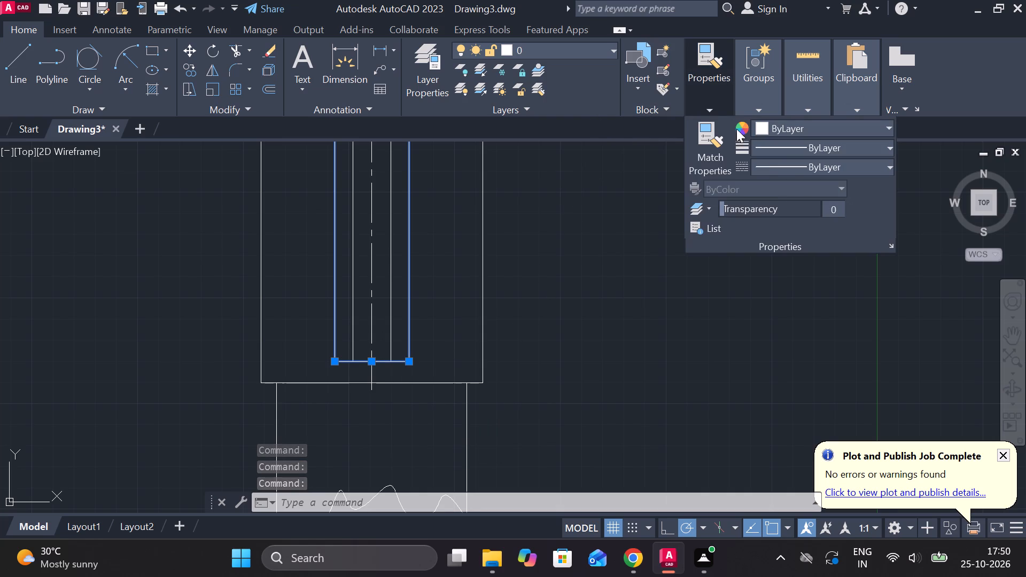
pyautogui.click(789, 165)
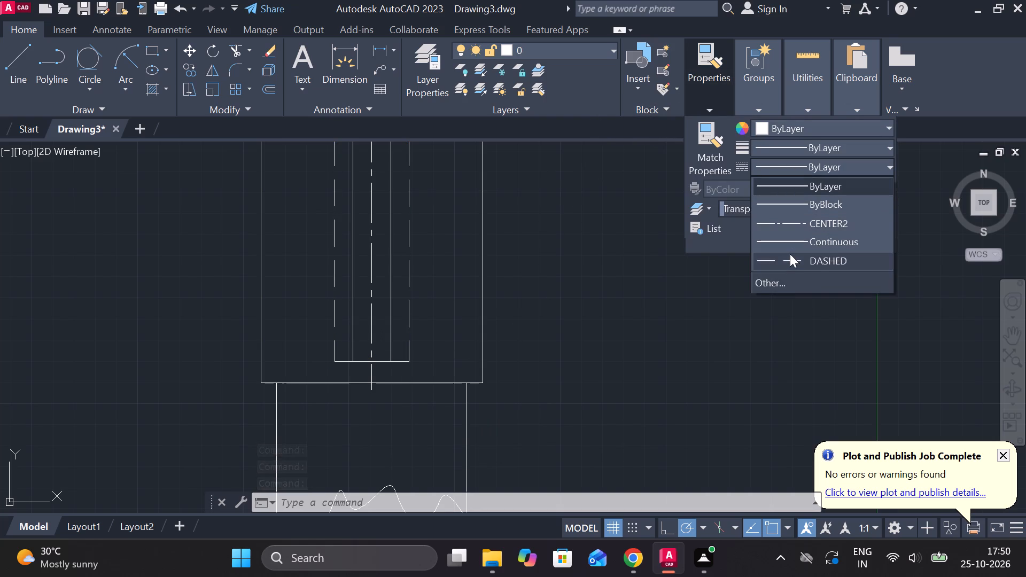
pyautogui.click(790, 254)
pyautogui.press('Escape')
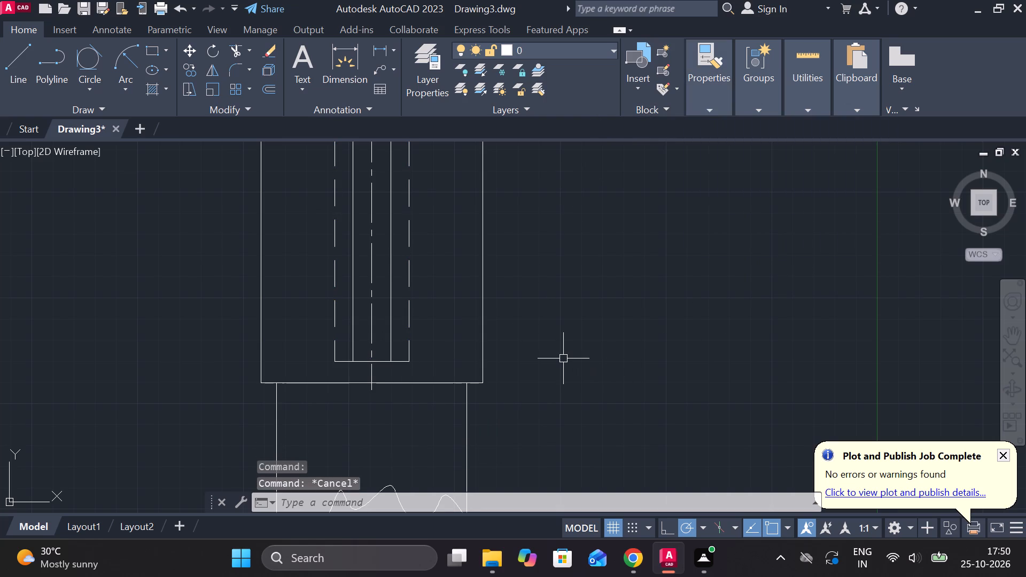
# Draw a continuous vertical line over the inner rectangle's dashed right side, between the ends of the two middle horizontals.
pyautogui.scroll(-2, 619, 346)
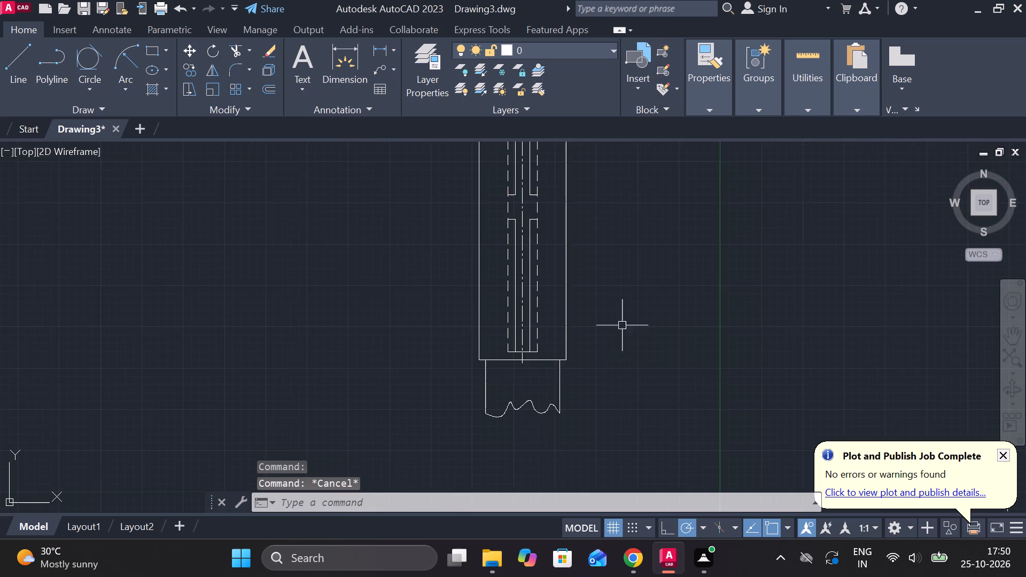
pyautogui.moveTo(610, 319); pyautogui.dragTo(353, 505, button='middle')
pyautogui.scroll(2, 284, 430)
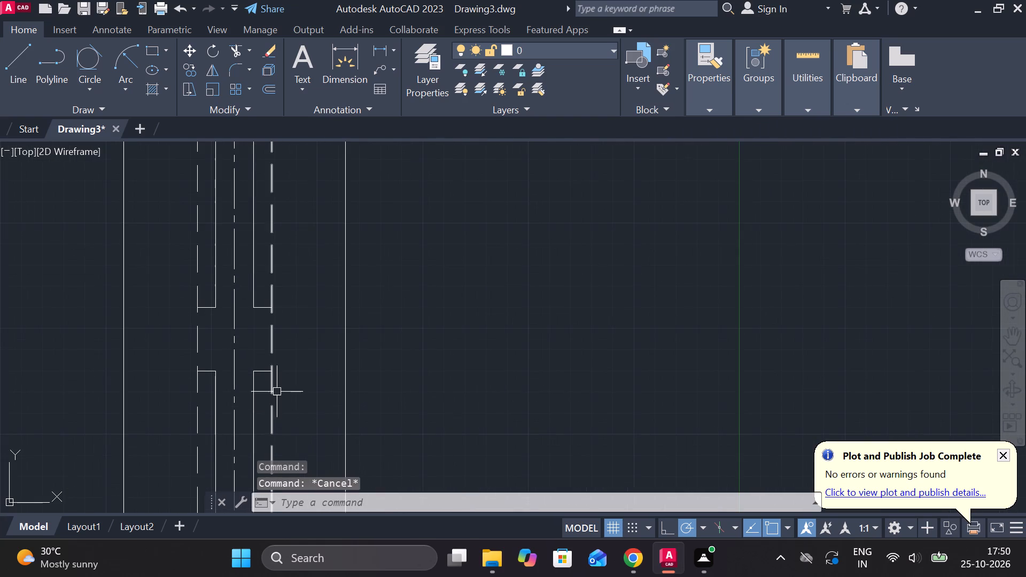
pyautogui.moveTo(277, 392); pyautogui.dragTo(293, 337, button='middle')
pyautogui.press('l')
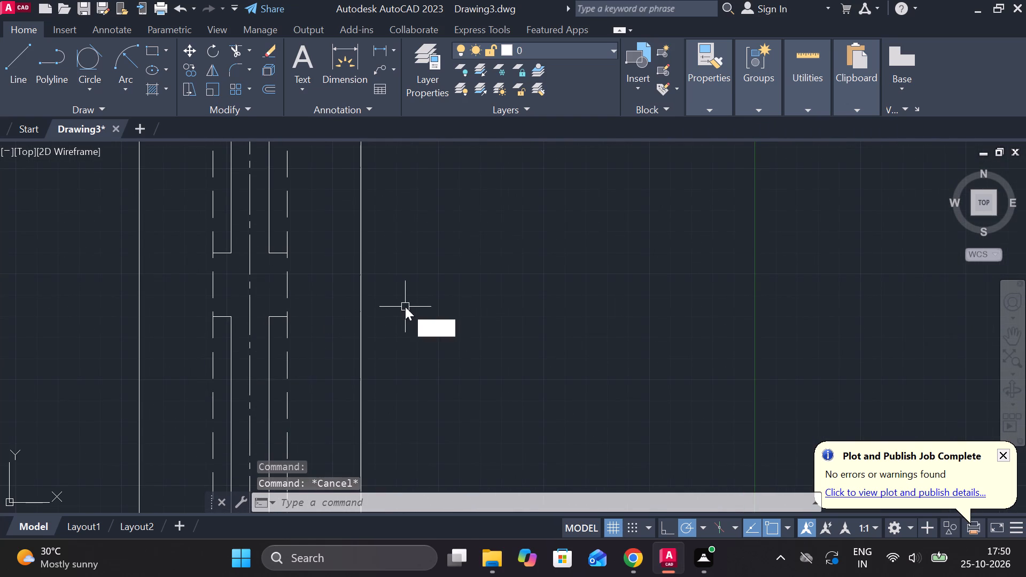
pyautogui.press('Return')
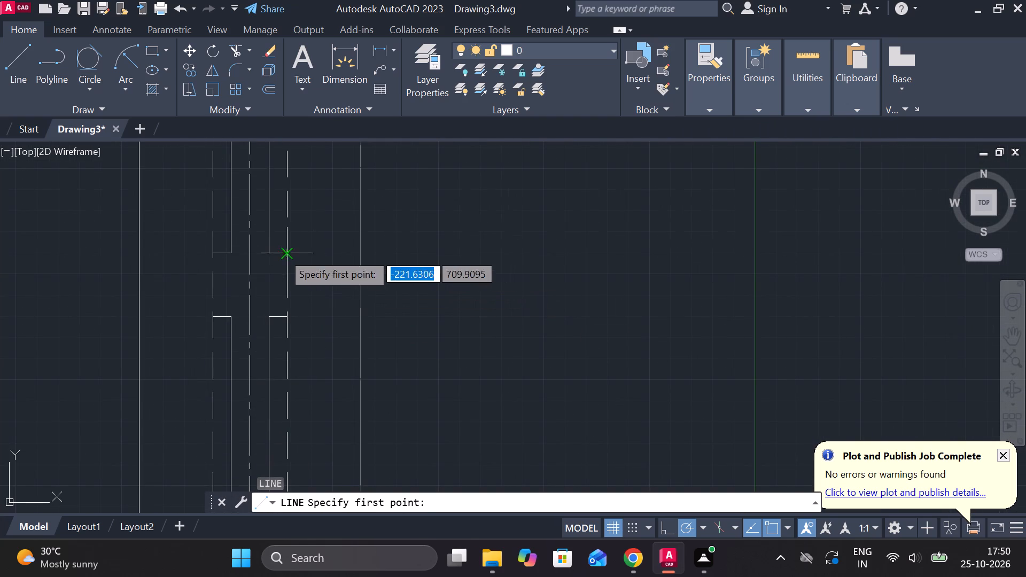
pyautogui.click(282, 253)
pyautogui.click(291, 317)
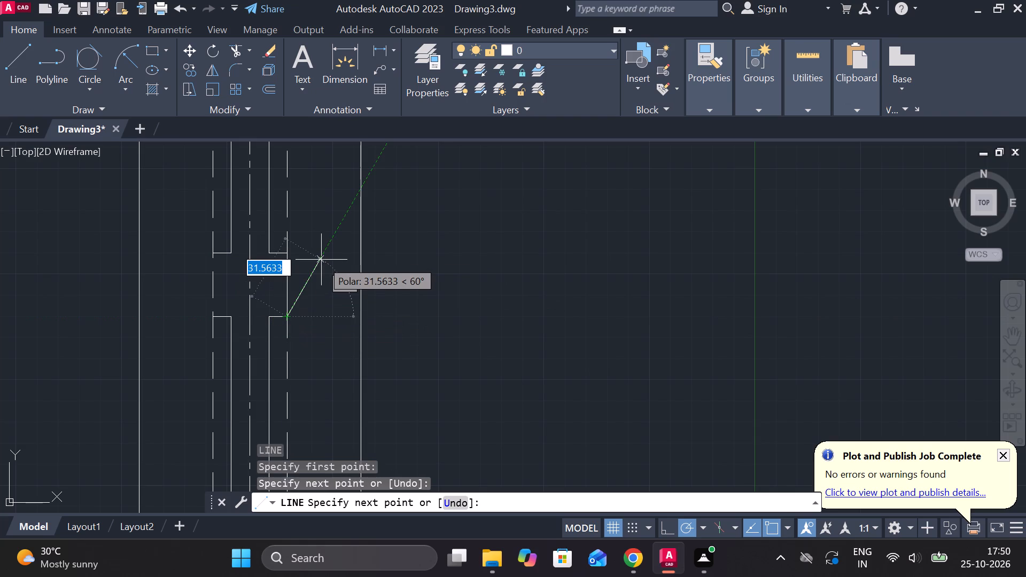
pyautogui.rightClick(321, 260)
pyautogui.click(348, 283)
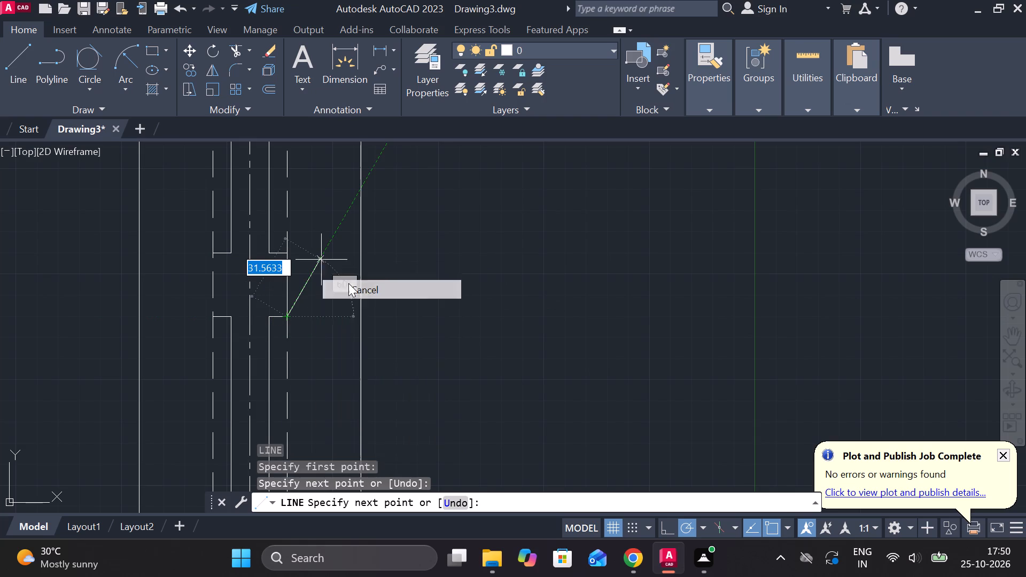
# Draw a matching continuous vertical line over the inner rectangle's dashed left side, between the two middle horizontals.
pyautogui.rightClick(344, 267)
pyautogui.click(399, 220)
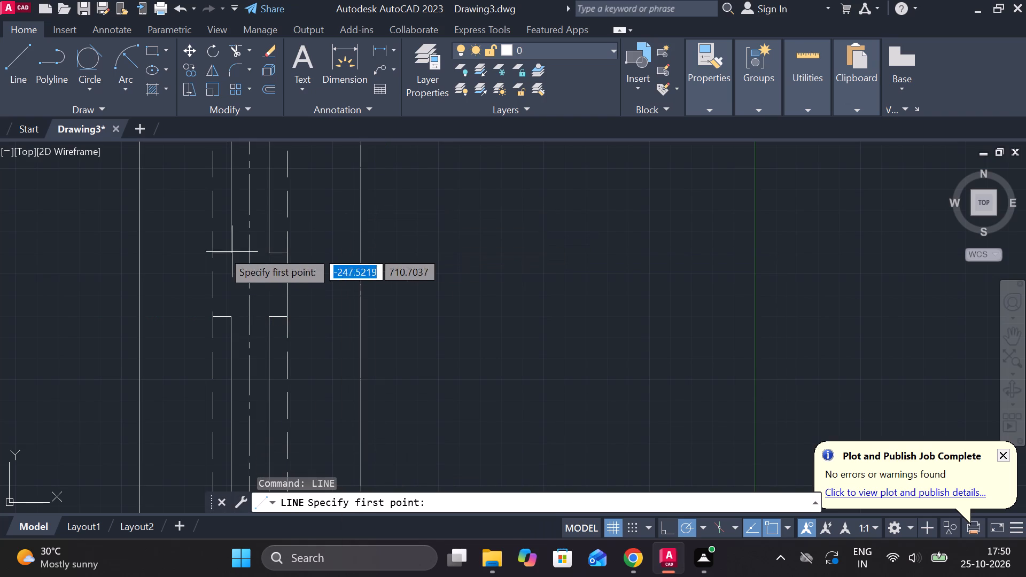
pyautogui.click(213, 256)
pyautogui.click(213, 317)
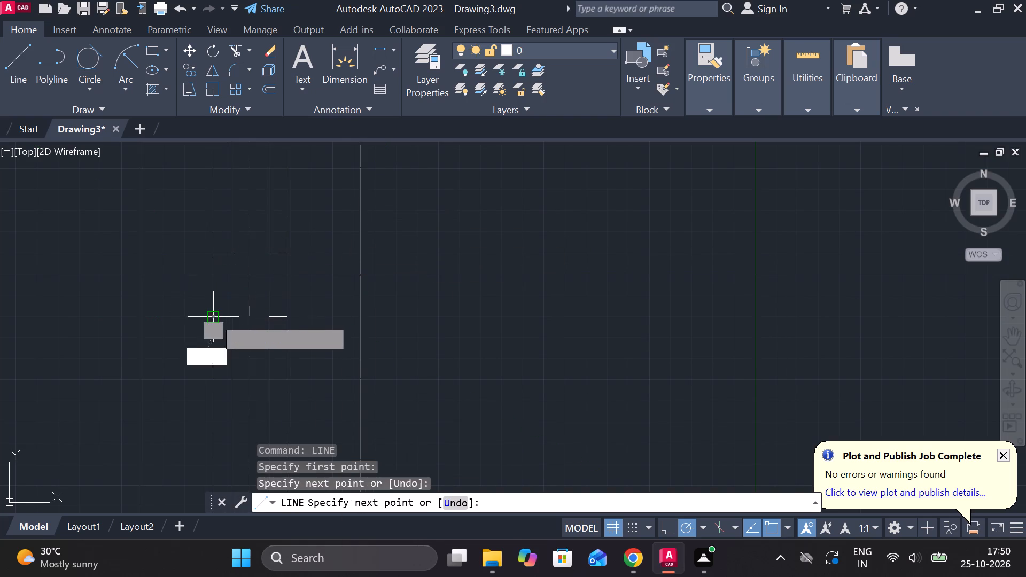
pyautogui.rightClick(191, 283)
pyautogui.click(230, 312)
# Examine the finished rectangular view alongside the main triangular bracket view.
pyautogui.scroll(-1, 288, 290)
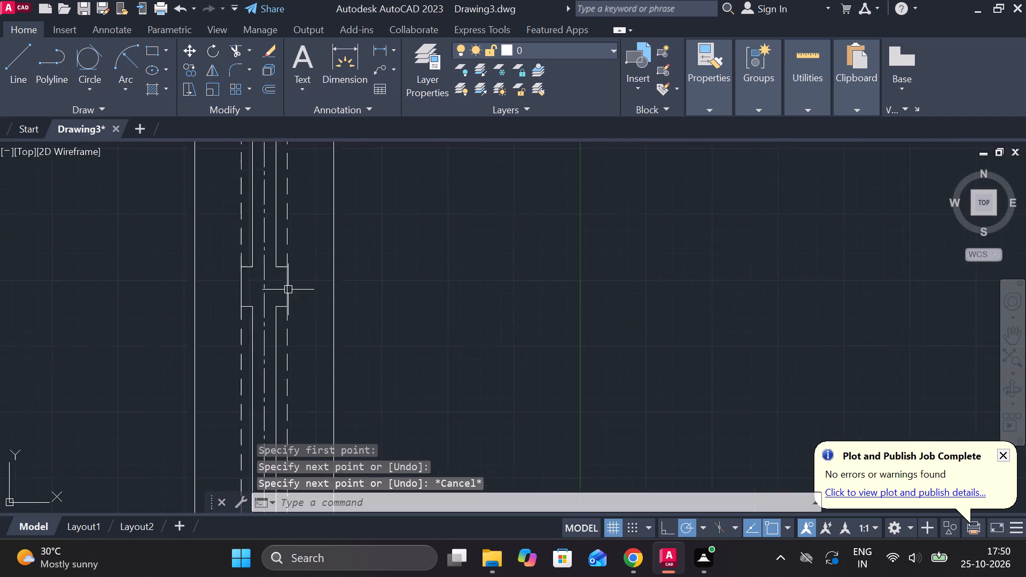
pyautogui.scroll(-1, 288, 290)
pyautogui.scroll(-1, 401, 136)
pyautogui.scroll(-2, 395, 293)
pyautogui.moveTo(391, 290); pyautogui.dragTo(366, 290, button='middle')
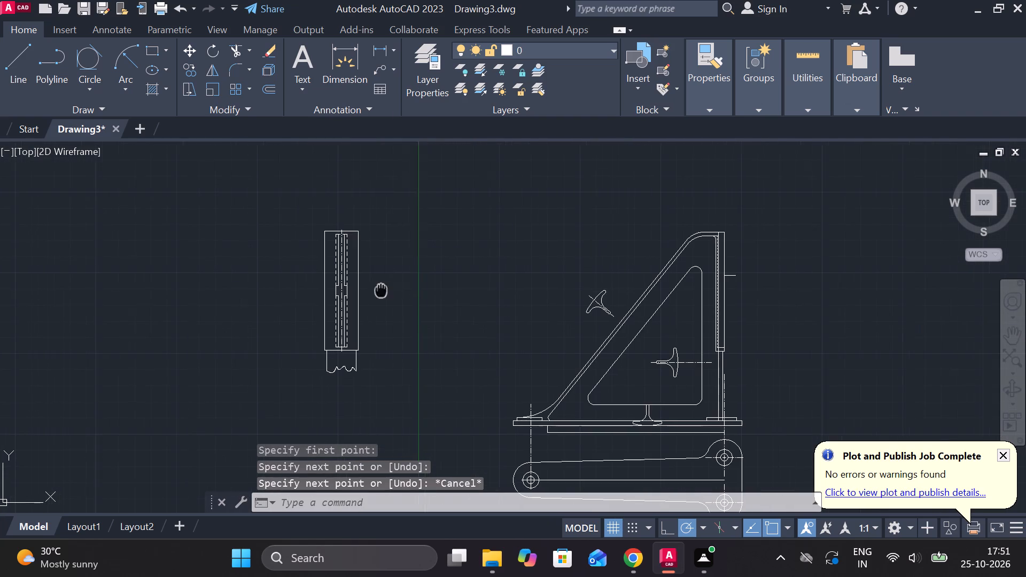
pyautogui.moveTo(366, 290); pyautogui.dragTo(286, 261, button='middle')
pyautogui.scroll(1, 232, 244)
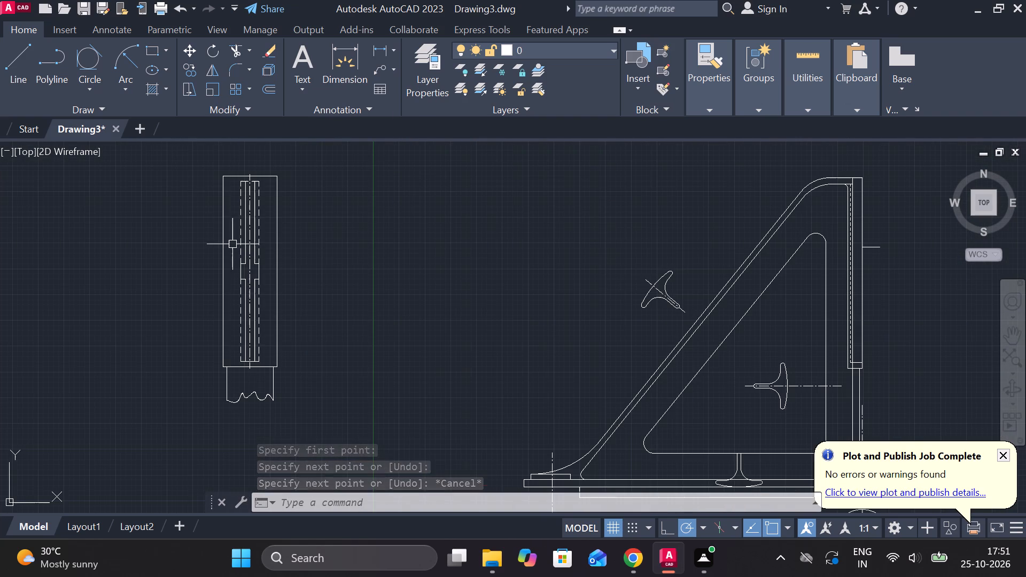
pyautogui.moveTo(619, 315); pyautogui.dragTo(468, 289, button='middle')
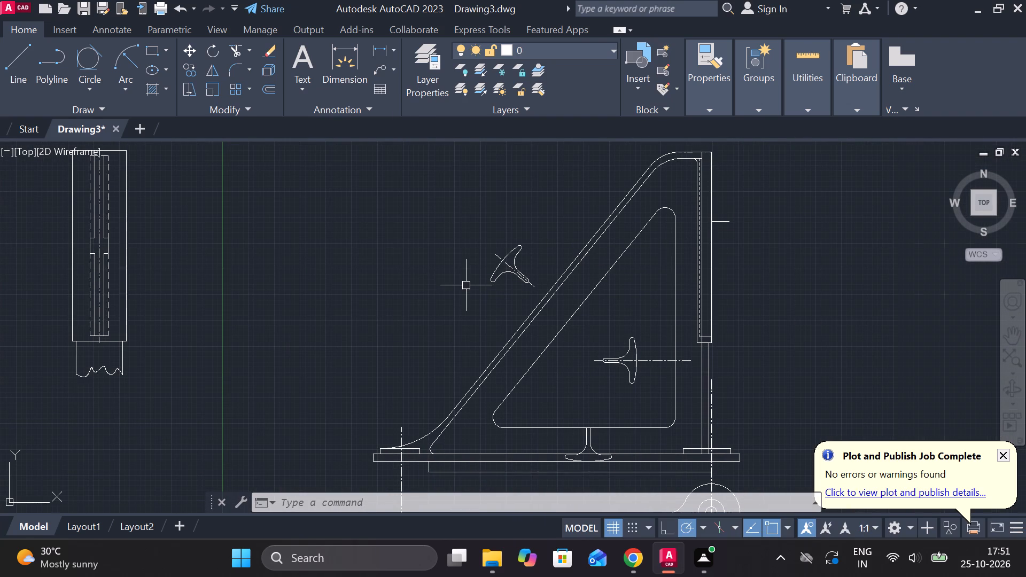
pyautogui.moveTo(240, 278); pyautogui.dragTo(260, 326, button='middle')
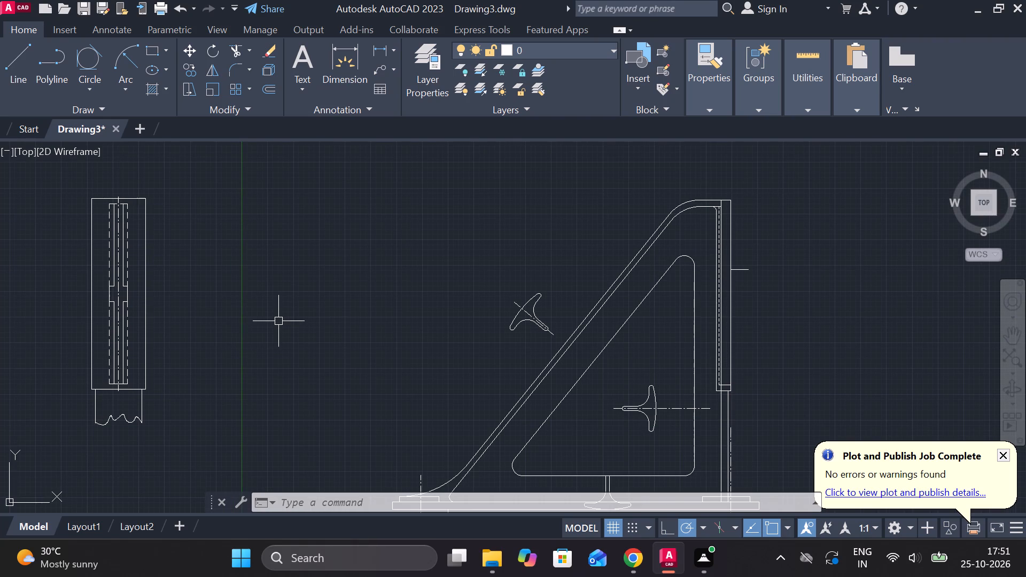
# In the empty area above and left of the bracket view, draw a 51-unit horizontal line and a 40-unit vertical up from its right end.
pyautogui.scroll(-1, 277, 321)
pyautogui.moveTo(319, 297); pyautogui.dragTo(317, 303, button='middle')
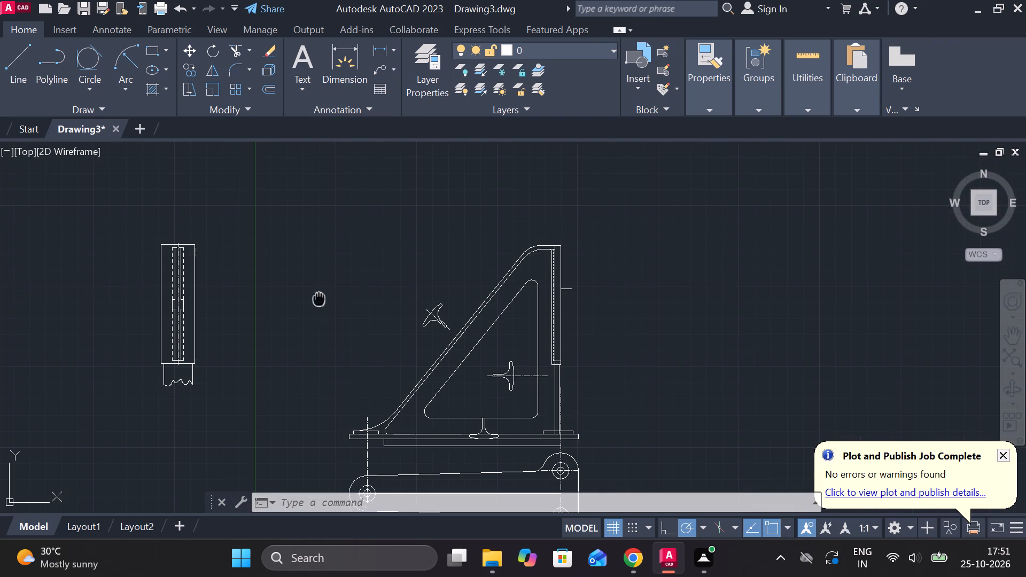
pyautogui.moveTo(317, 303); pyautogui.dragTo(258, 384, button='middle')
pyautogui.scroll(2, 245, 317)
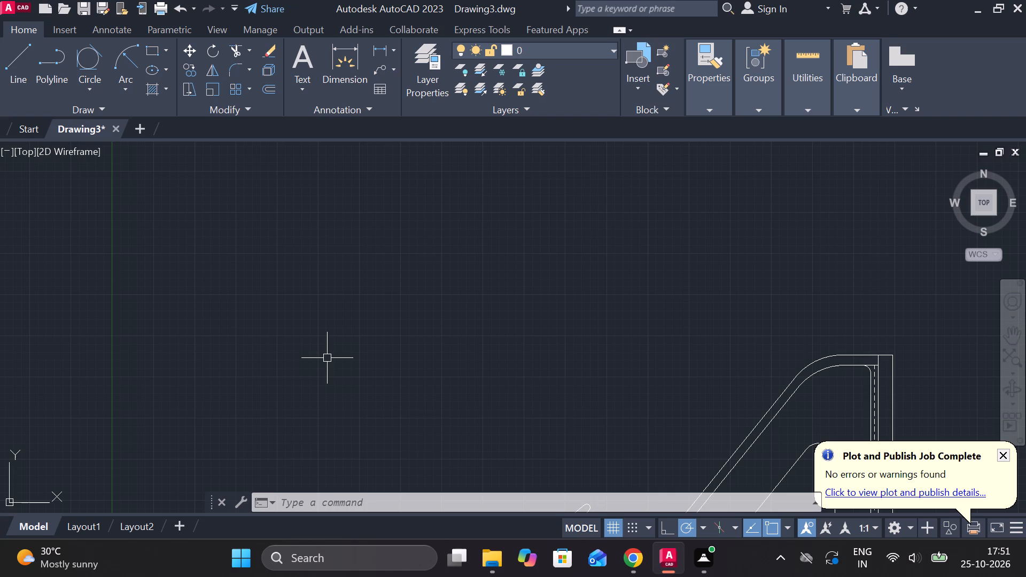
pyautogui.moveTo(330, 360); pyautogui.dragTo(304, 403, button='middle')
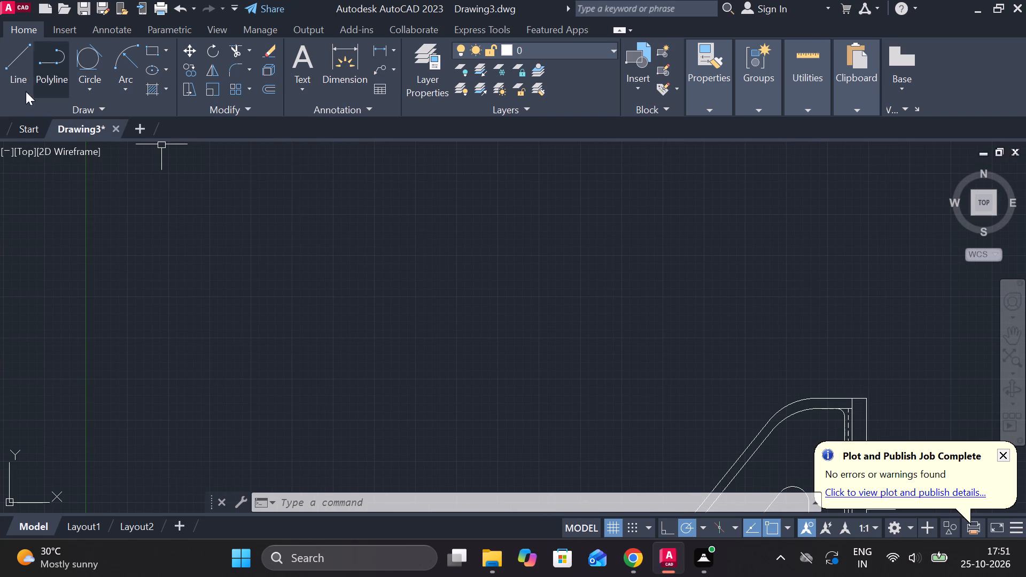
pyautogui.click(4, 58)
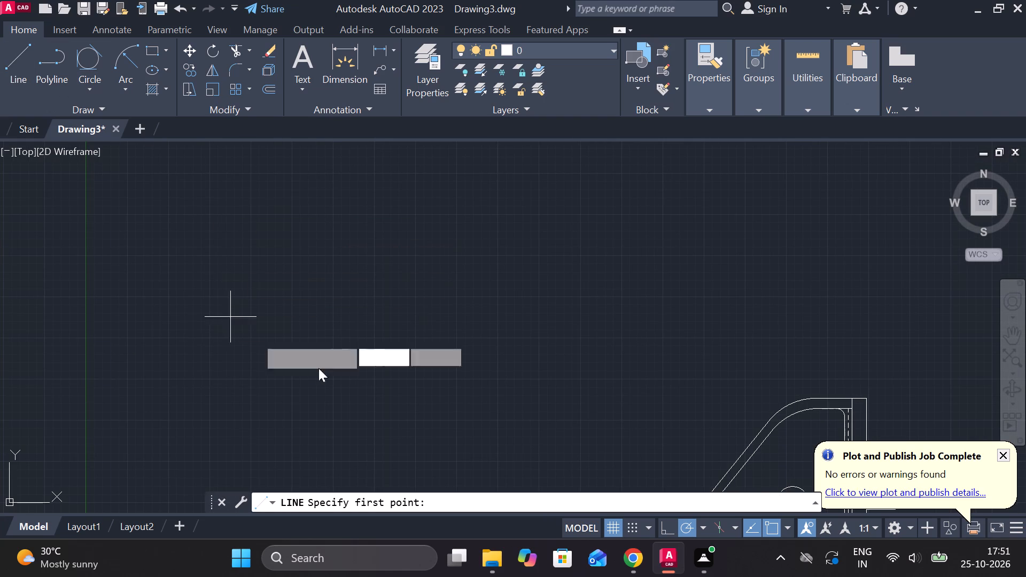
pyautogui.click(368, 370)
pyautogui.press('5')
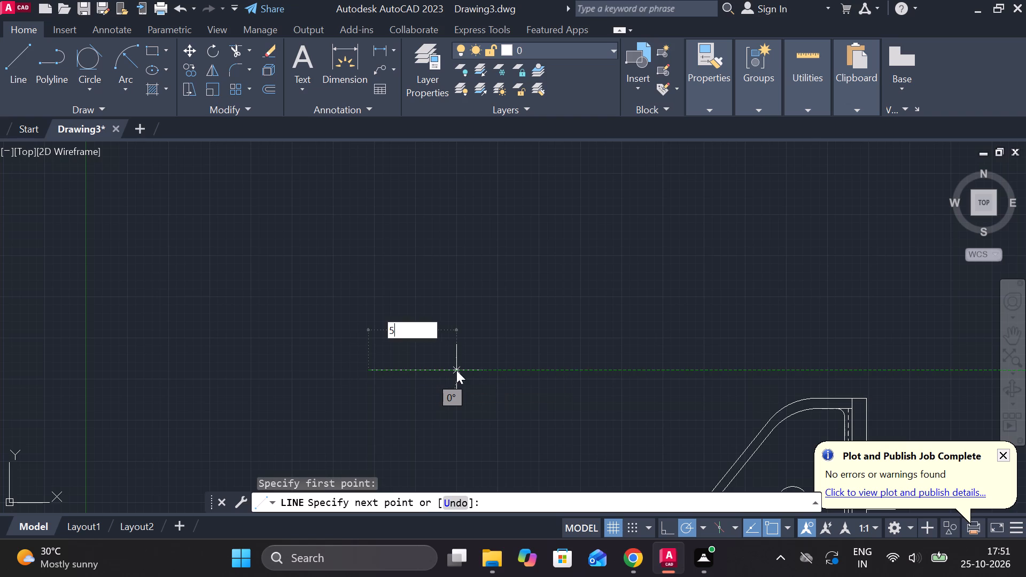
pyautogui.press('1')
pyautogui.press('Return')
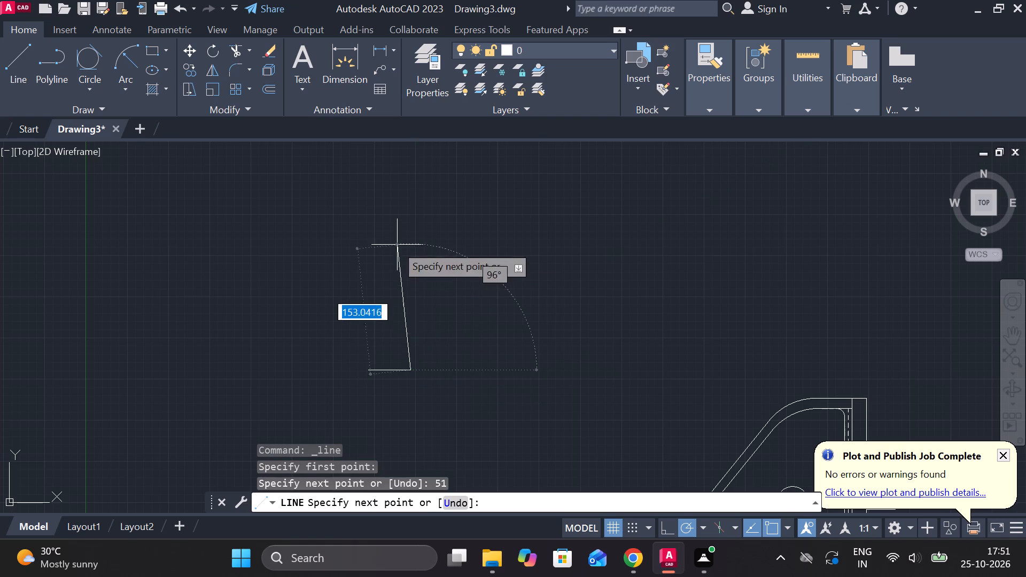
pyautogui.scroll(2, 413, 303)
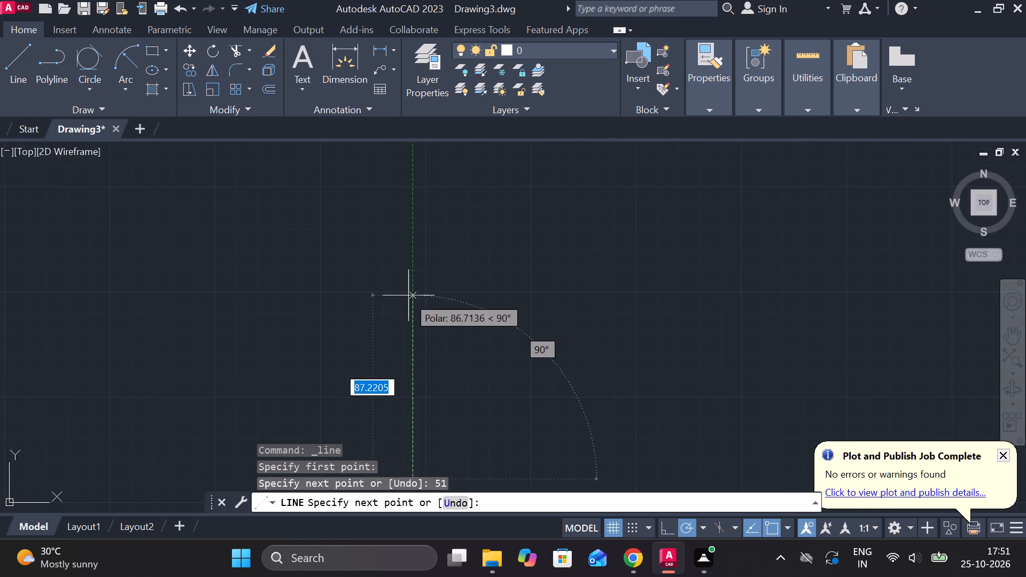
pyautogui.moveTo(408, 295); pyautogui.dragTo(385, 60, button='middle')
pyautogui.moveTo(377, 248); pyautogui.dragTo(377, 302, button='middle')
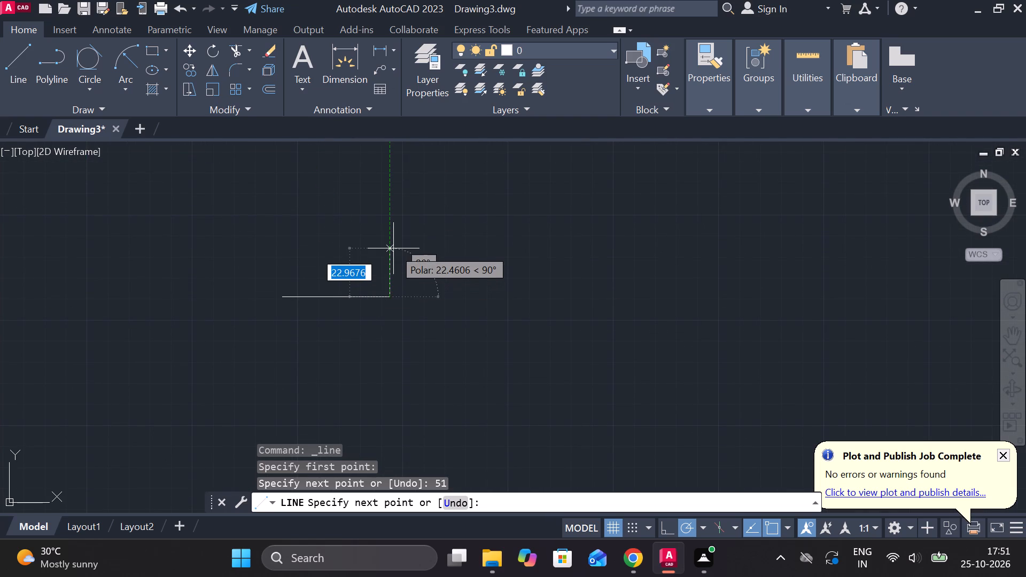
pyautogui.write('40')
pyautogui.press('Return')
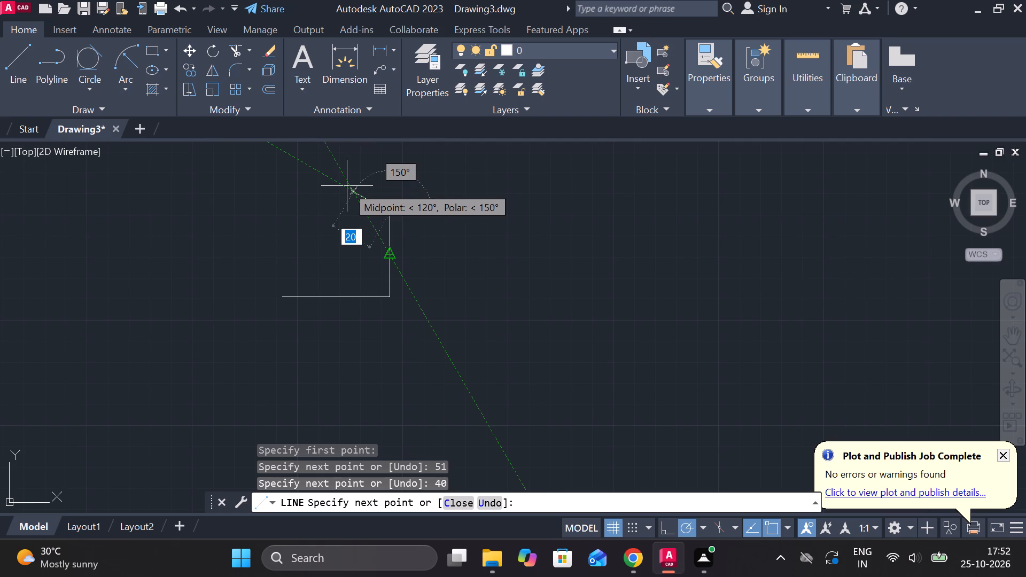
pyautogui.press('Escape')
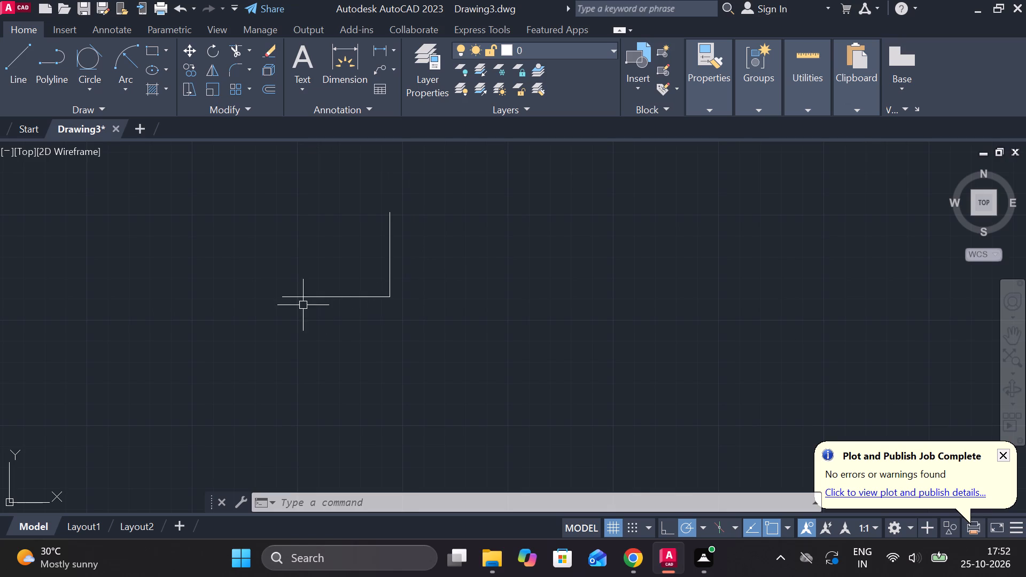
# Erase the connected horizontal and vertical lines just drawn in the empty area.
pyautogui.moveTo(432, 314); pyautogui.dragTo(395, 313)
pyautogui.click(87, 159)
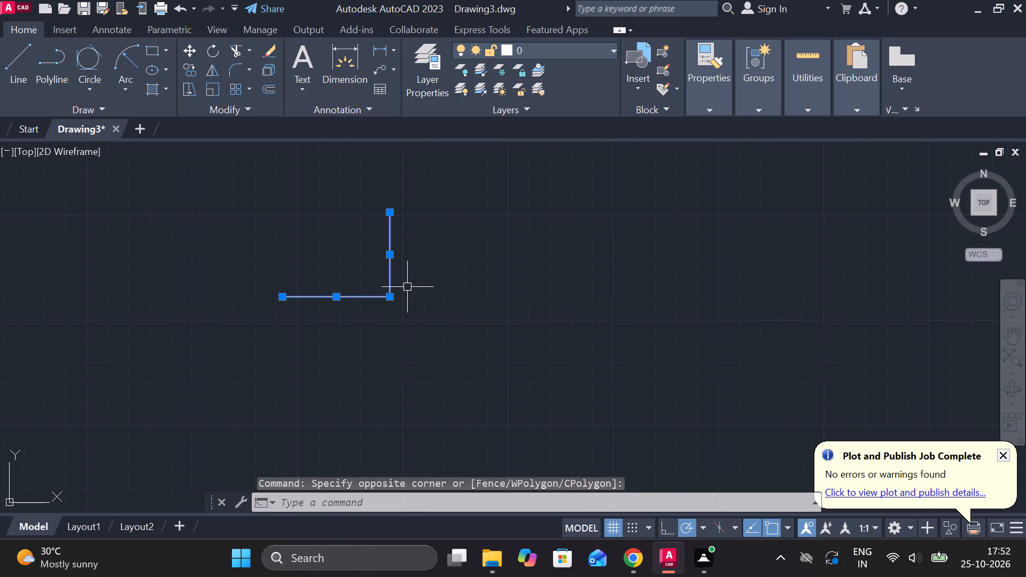
pyautogui.write('E L')
# In the cleared area, draw a 105-unit horizontal line and an 18-unit vertical down from its right end.
pyautogui.press('Return')
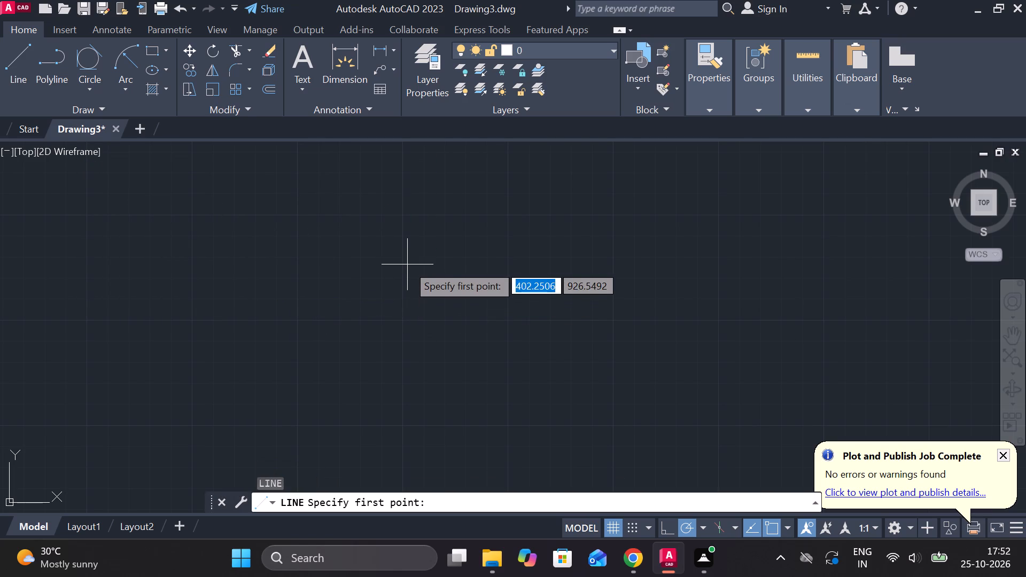
pyautogui.click(219, 264)
pyautogui.press('1')
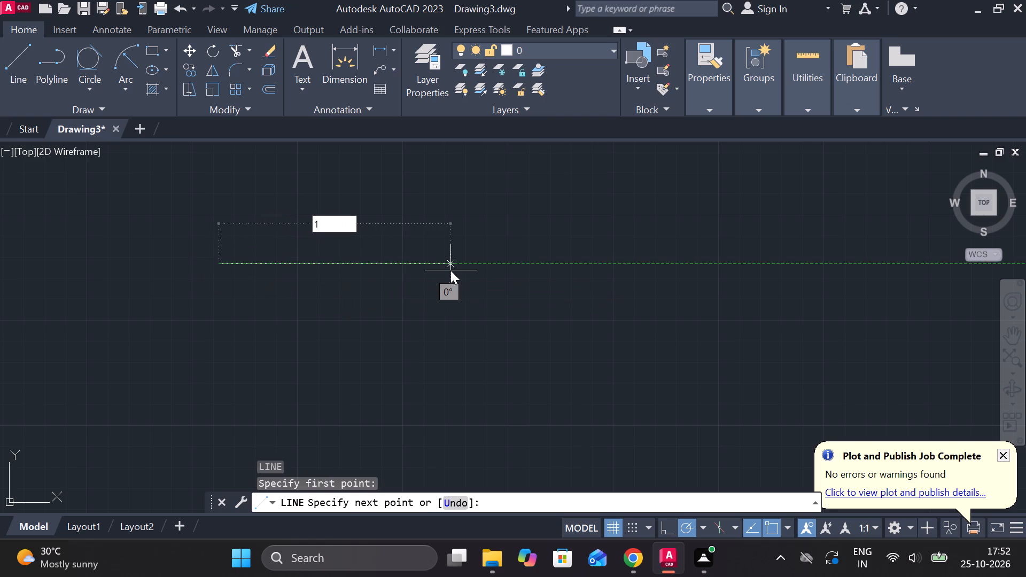
pyautogui.write('05')
pyautogui.press('Return')
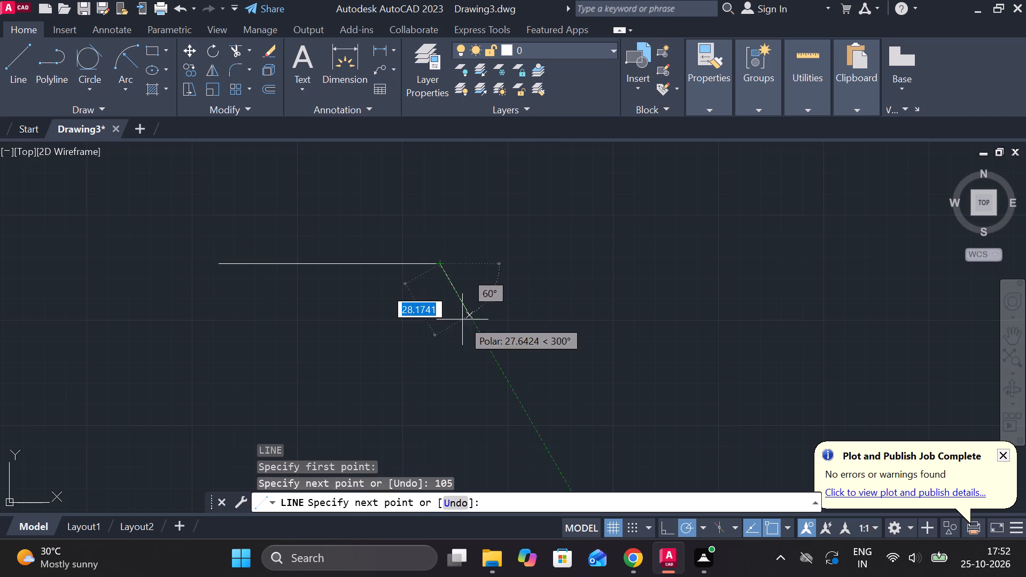
pyautogui.press('1')
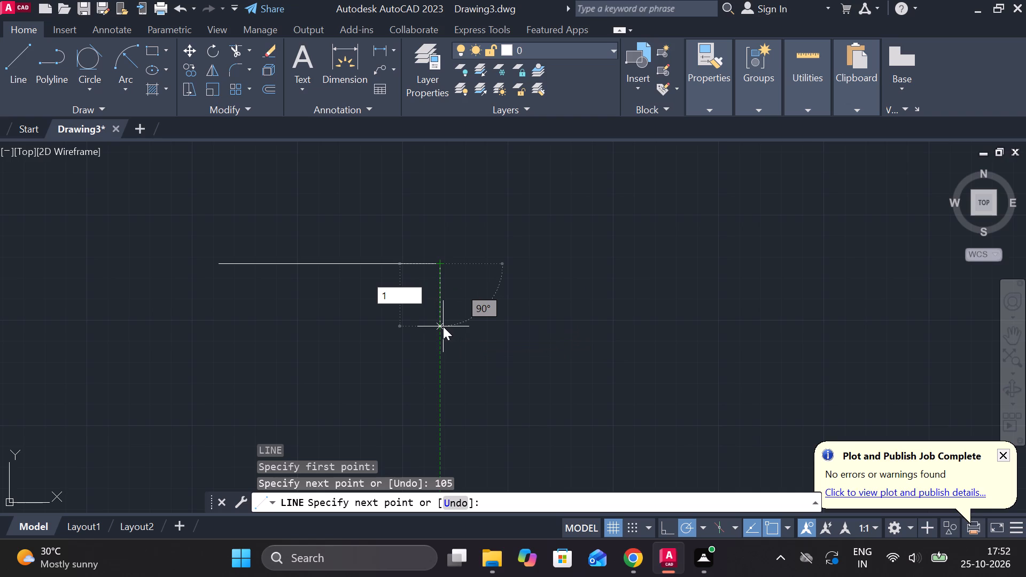
pyautogui.press('8')
pyautogui.press('Return')
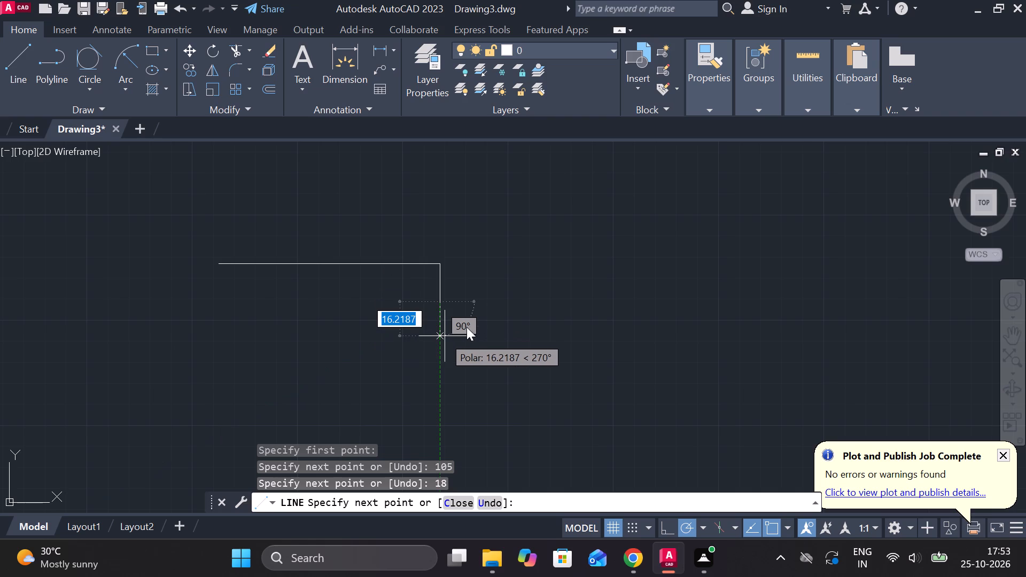
pyautogui.press('Escape')
# From the left end of the 105-unit line, draw an 18-unit vertical down and a 27-unit horizontal to the right.
pyautogui.press('space')
pyautogui.click(209, 263)
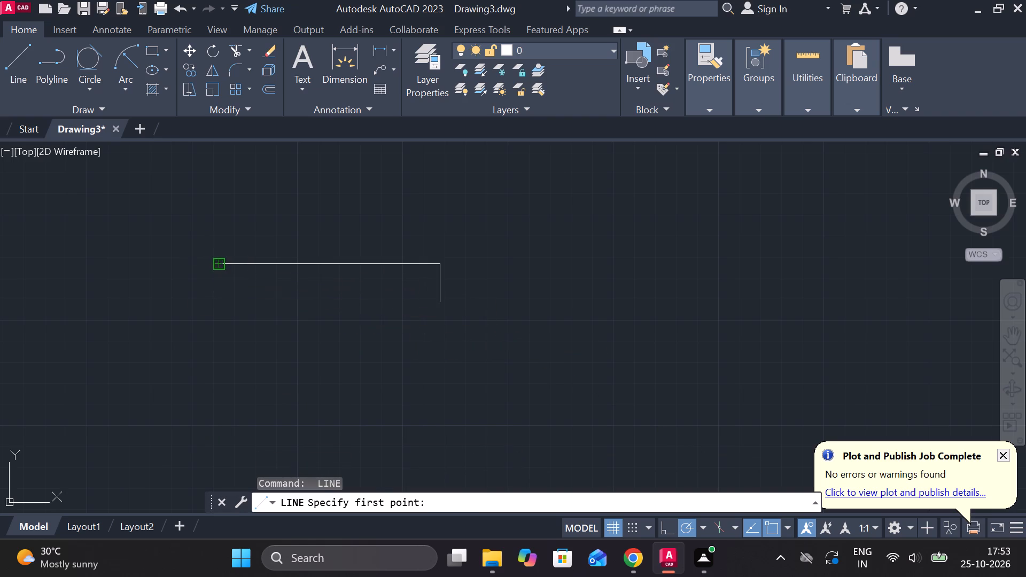
pyautogui.write('18')
pyautogui.press('Return')
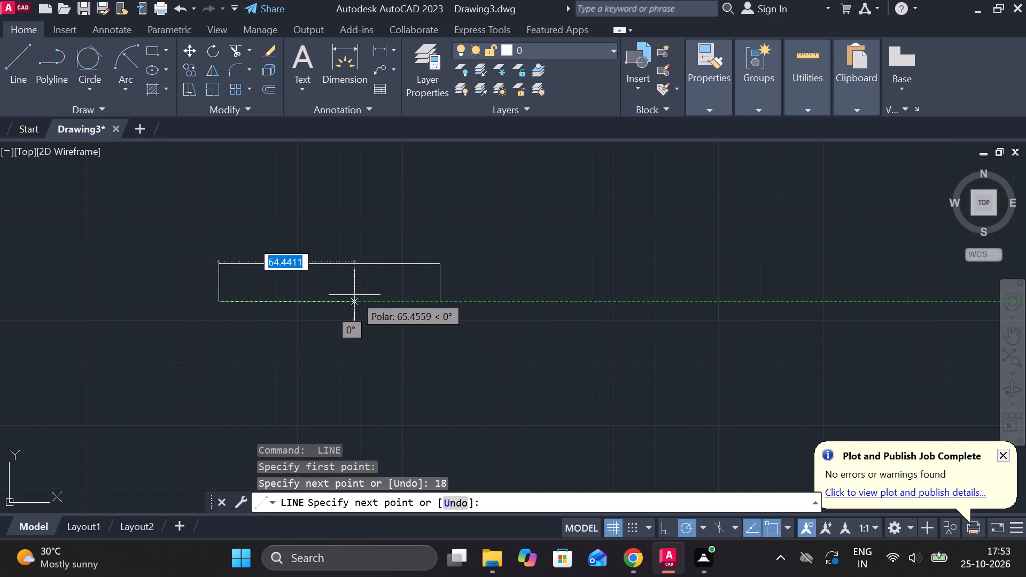
pyautogui.write('27')
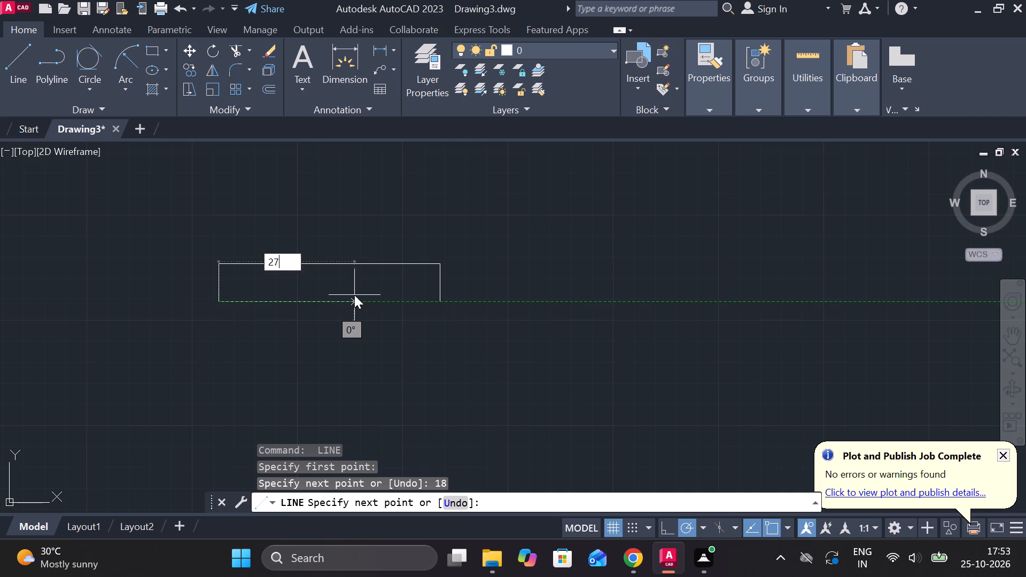
pyautogui.press('Return')
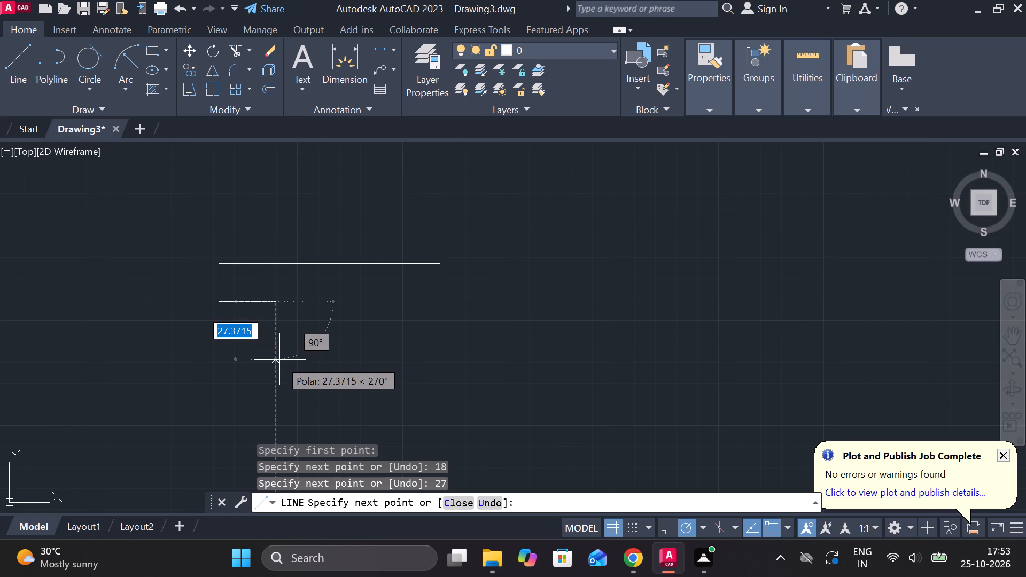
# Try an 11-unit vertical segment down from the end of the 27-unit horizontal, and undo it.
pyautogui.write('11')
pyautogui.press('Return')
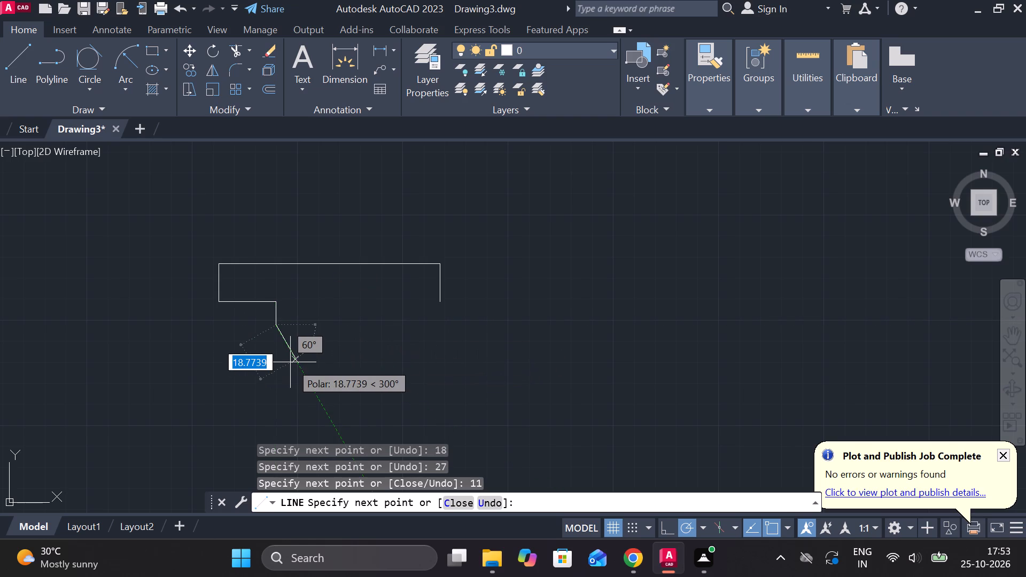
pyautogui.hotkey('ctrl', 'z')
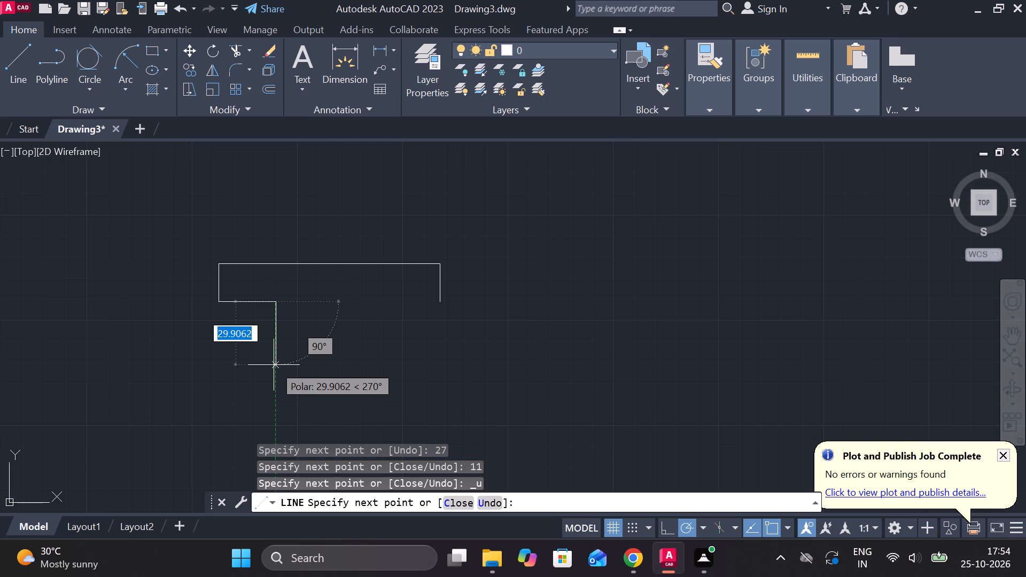
# Close the T-shaped outline with segments 22 down, 51 right and 22 up, joining across to the lower end of the right vertical.
pyautogui.write('22')
pyautogui.press('Return')
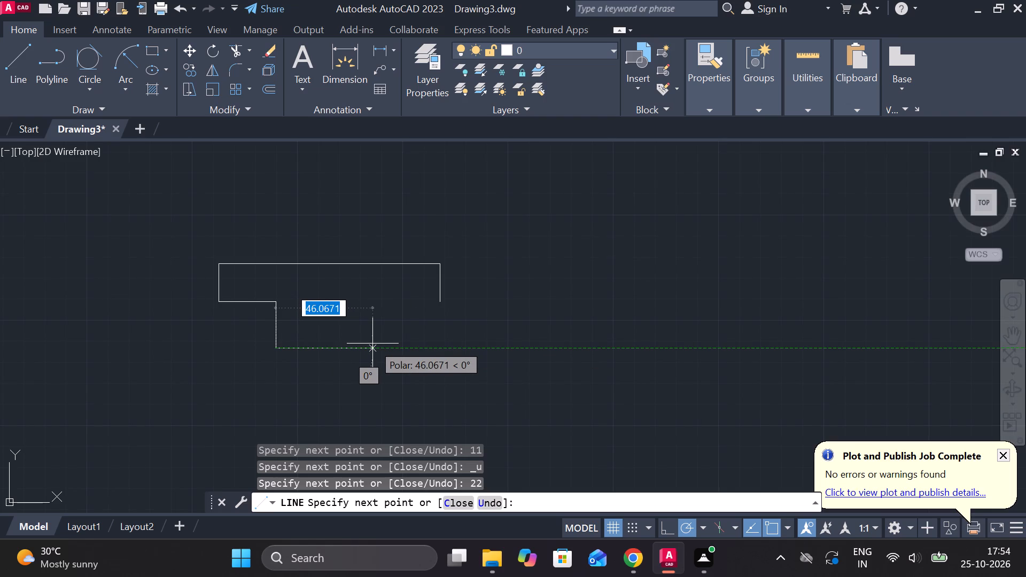
pyautogui.write('51')
pyautogui.press('Return')
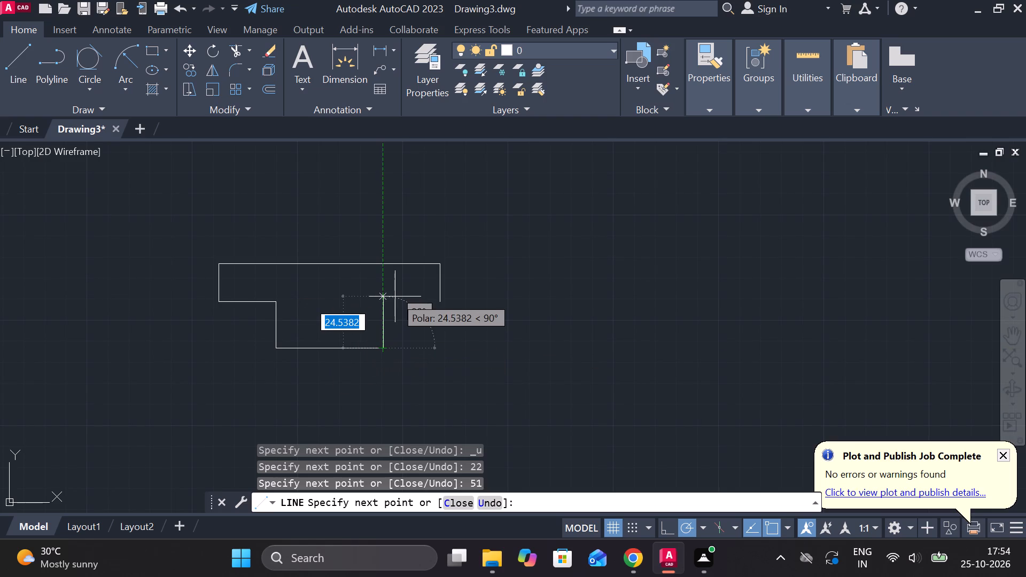
pyautogui.write('22')
pyautogui.press('Return')
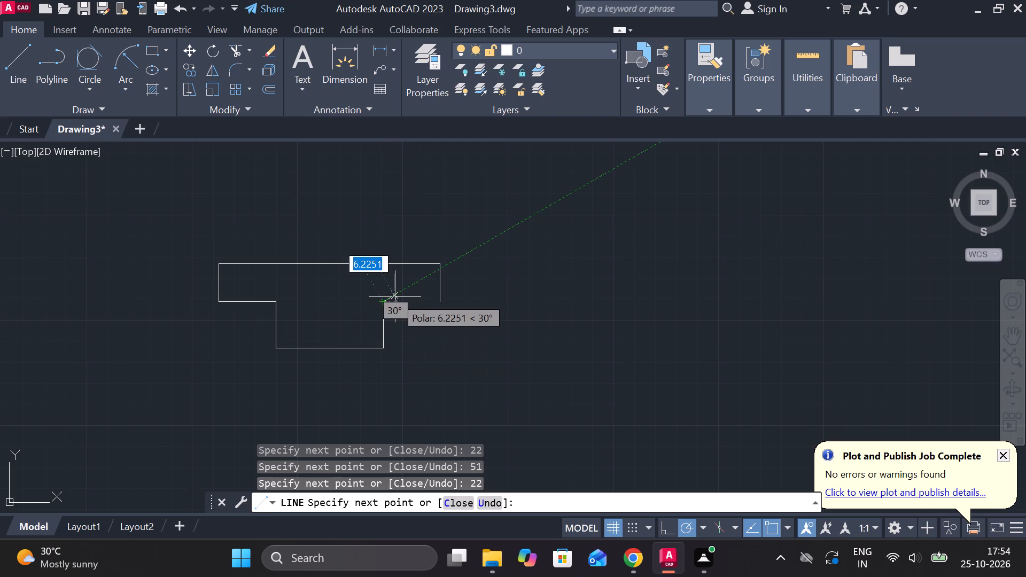
pyautogui.click(441, 300)
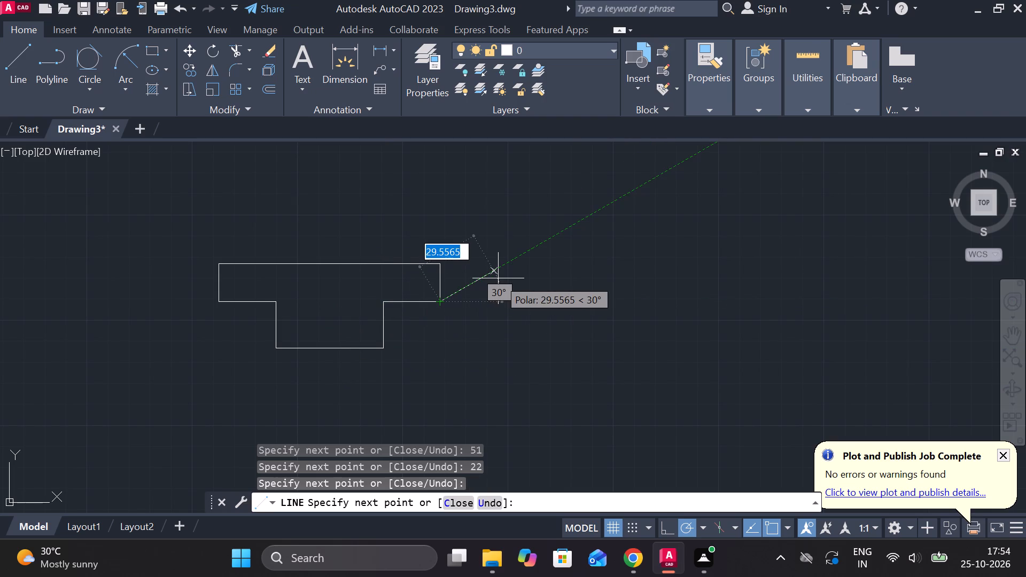
pyautogui.press('Escape')
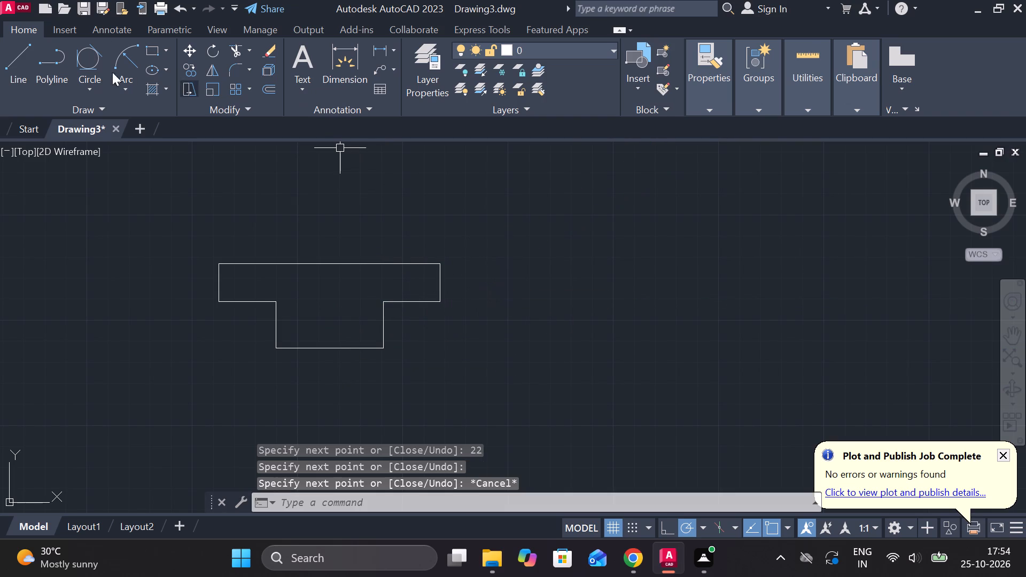
# Draw a vertical centre line from the midpoint of the T outline's bottom edge up to its top edge.
pyautogui.click(26, 59)
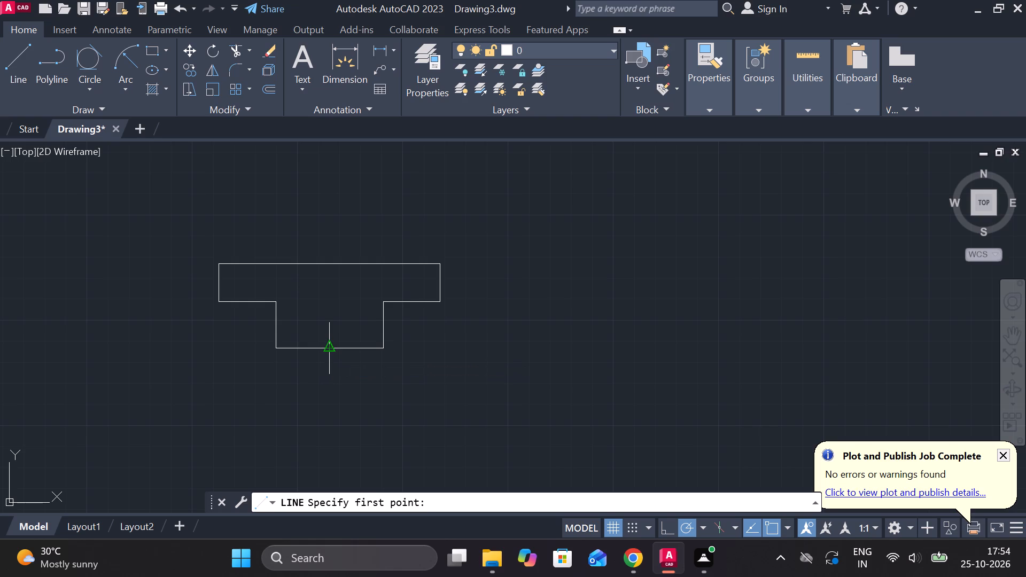
pyautogui.click(324, 349)
pyautogui.click(328, 268)
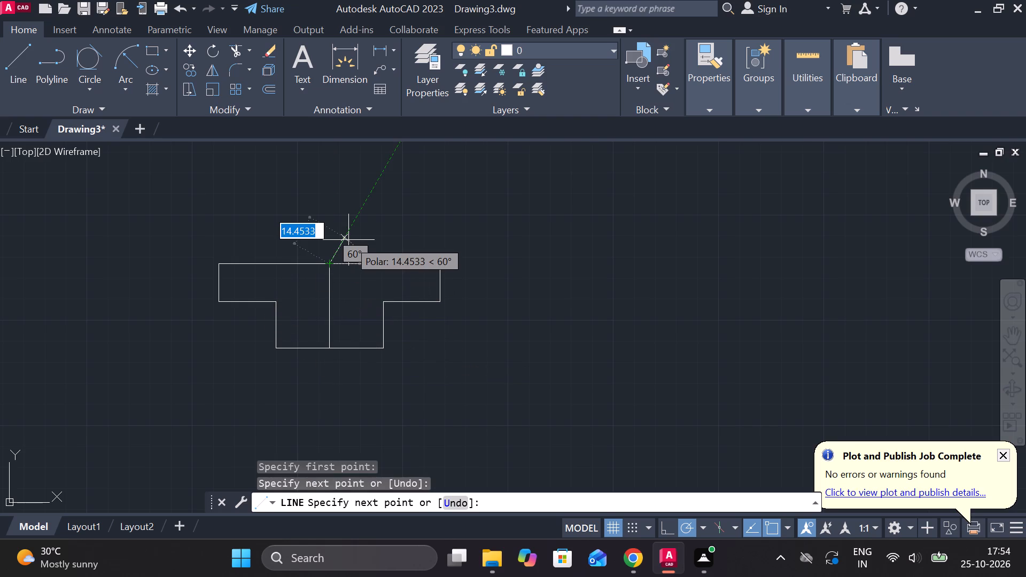
pyautogui.press('Escape')
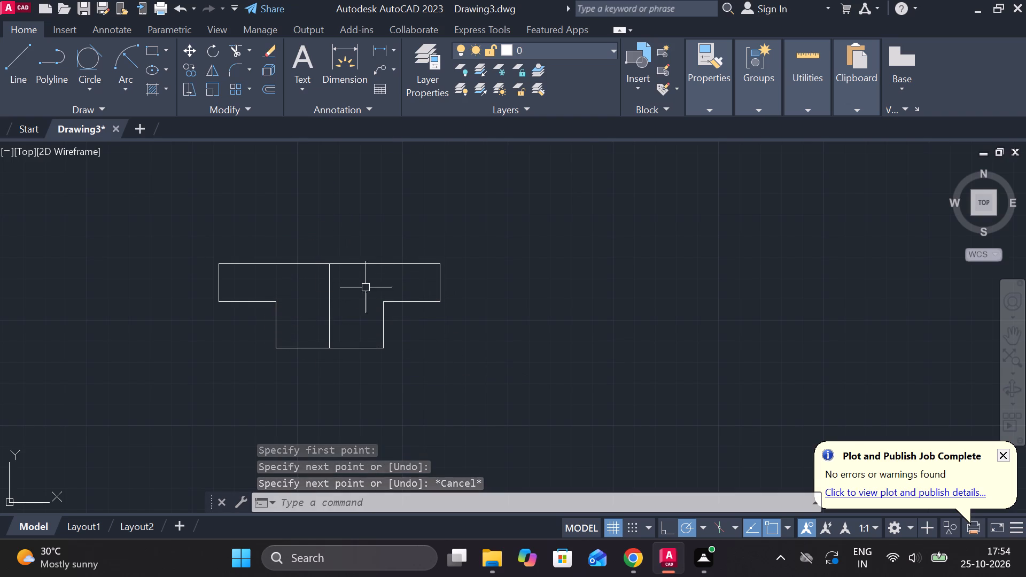
# Offset the vertical centre line by 9 units to each side.
pyautogui.click(331, 280)
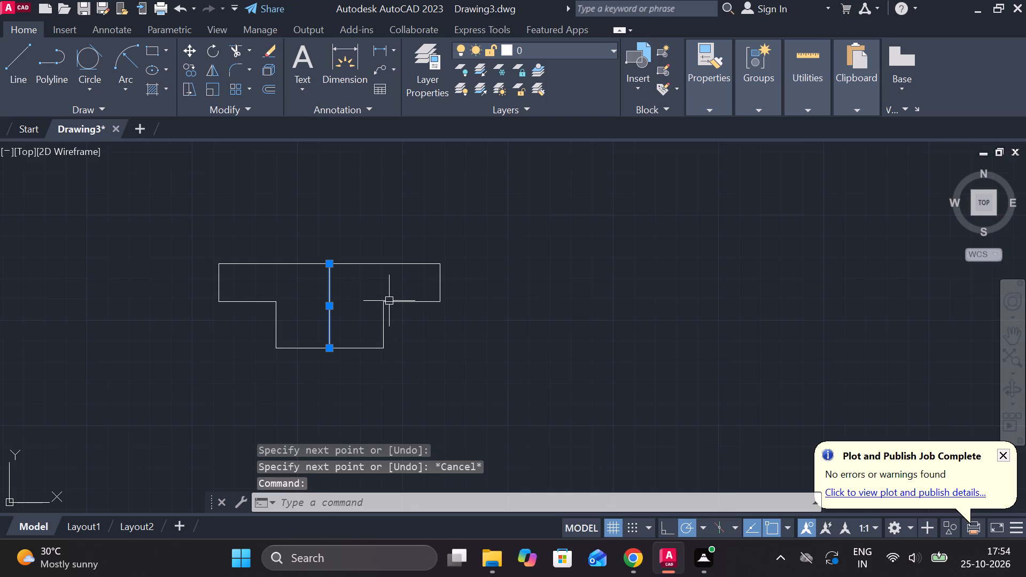
pyautogui.press('o')
pyautogui.press('Return')
pyautogui.press('Return')
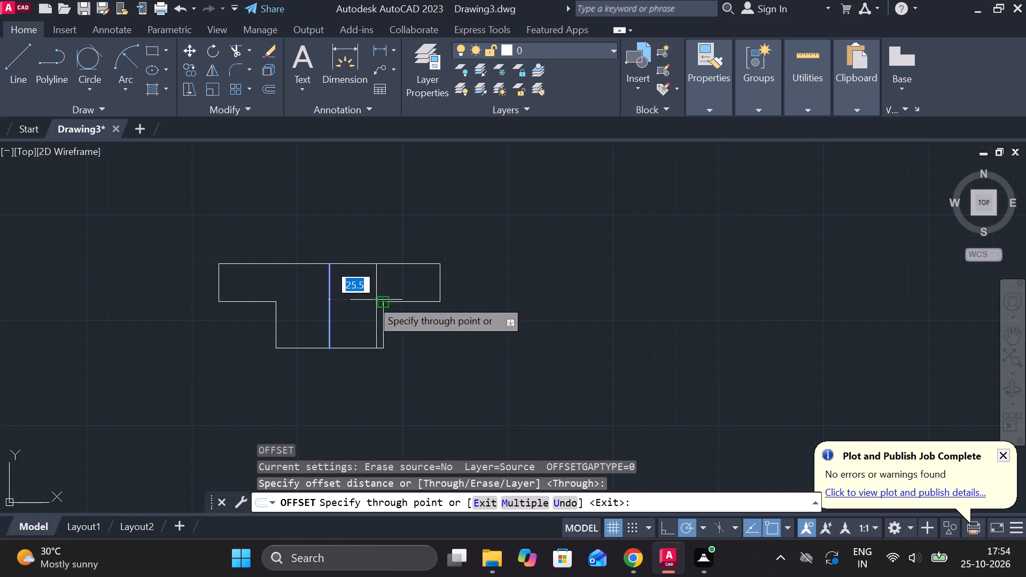
pyautogui.scroll(2, 369, 299)
pyautogui.press('9')
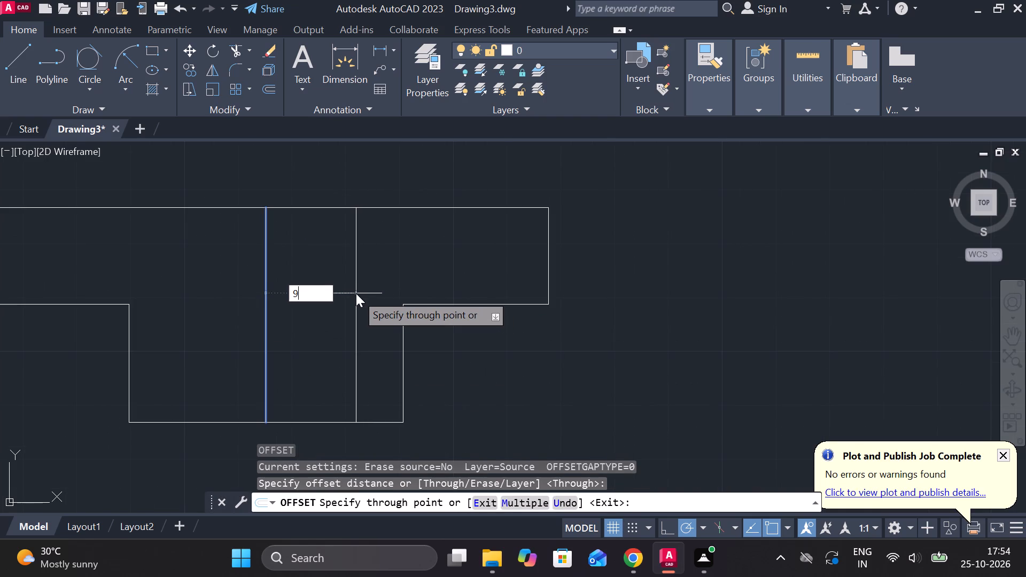
pyautogui.press('Return')
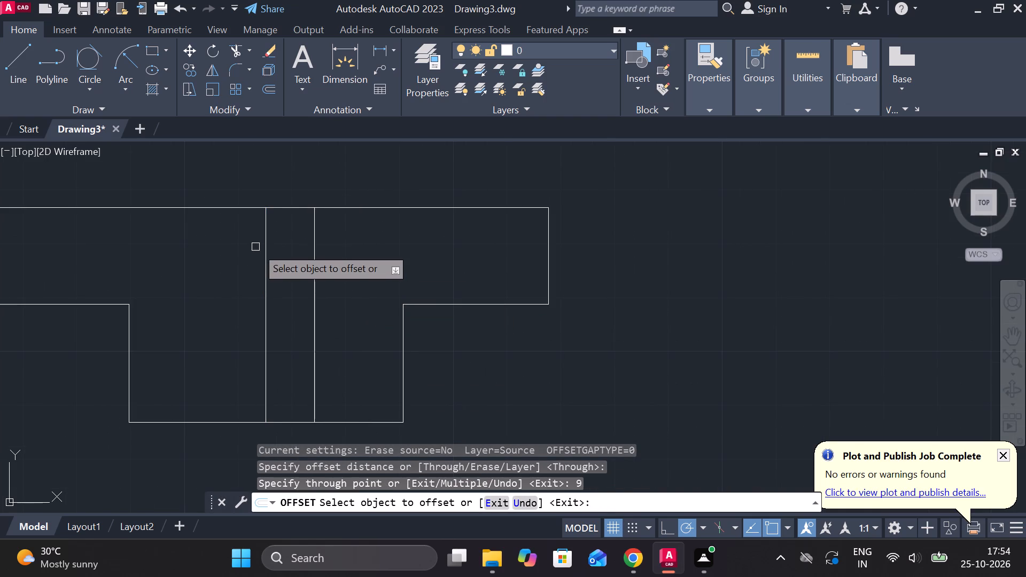
pyautogui.click(269, 239)
pyautogui.press('9')
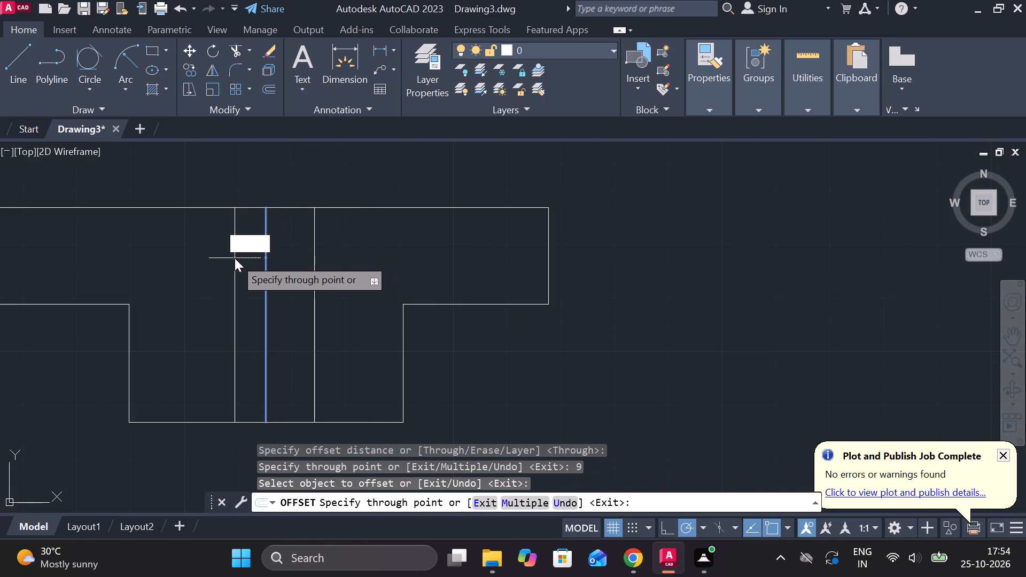
pyautogui.press('Return')
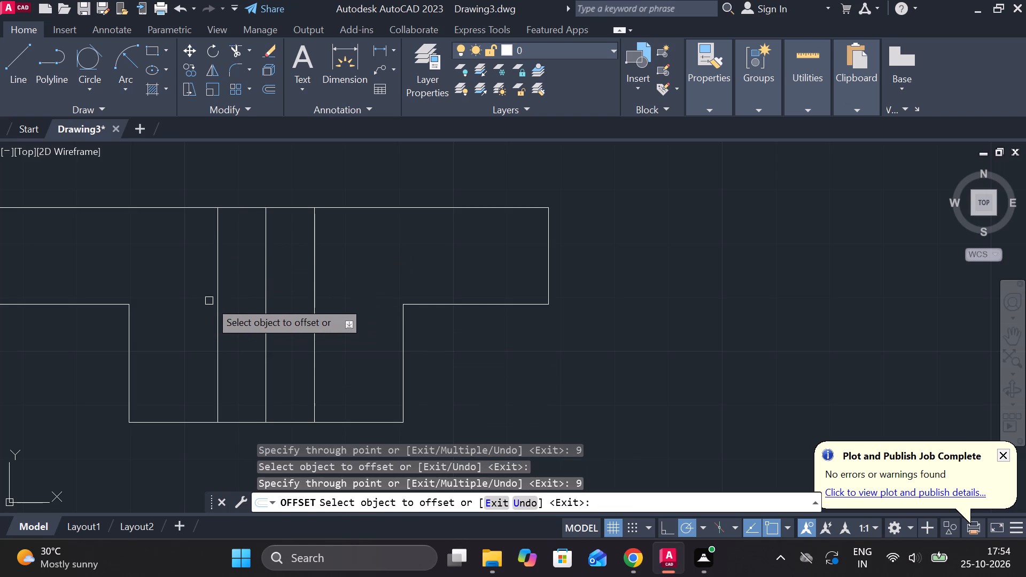
pyautogui.press('Escape')
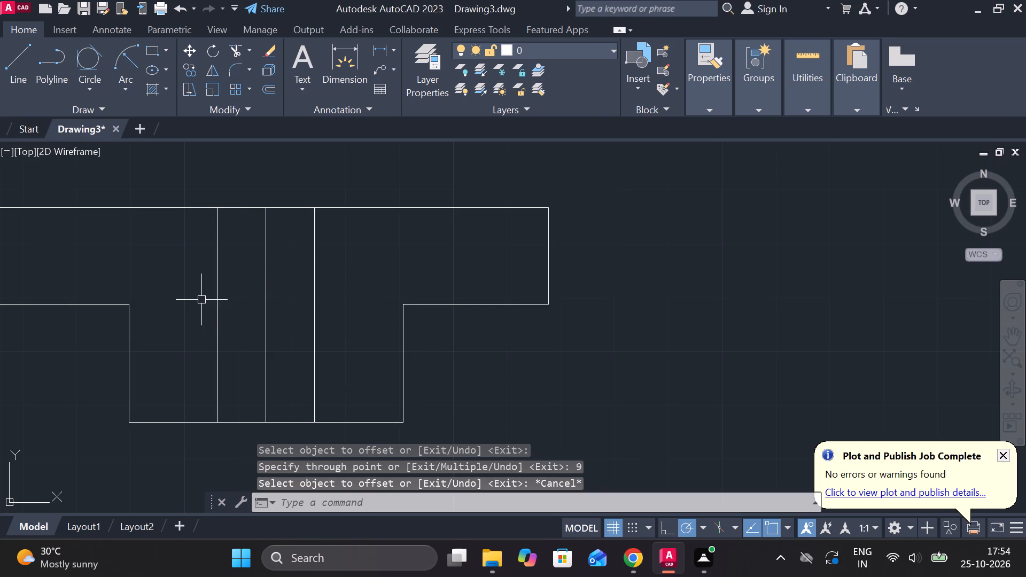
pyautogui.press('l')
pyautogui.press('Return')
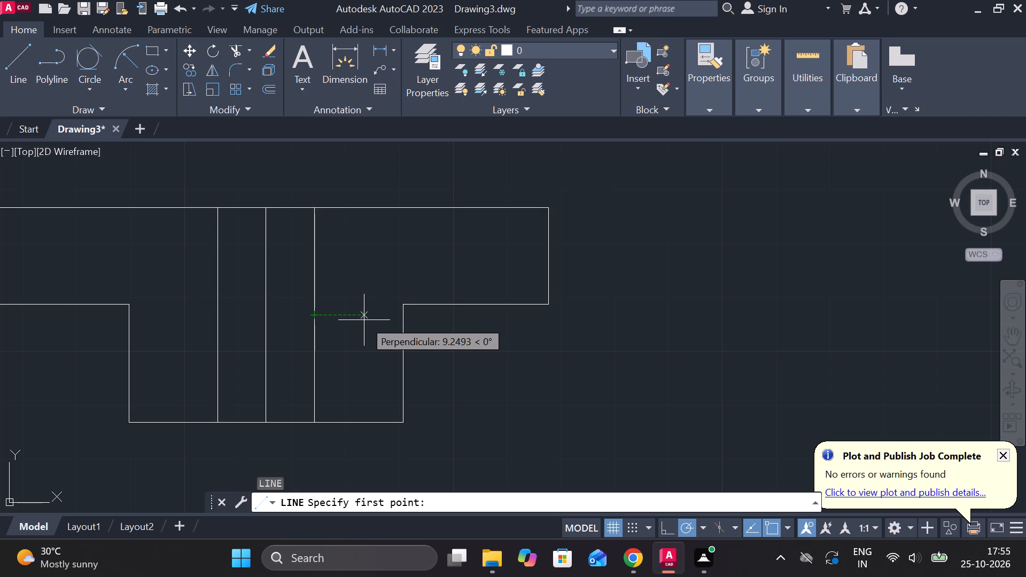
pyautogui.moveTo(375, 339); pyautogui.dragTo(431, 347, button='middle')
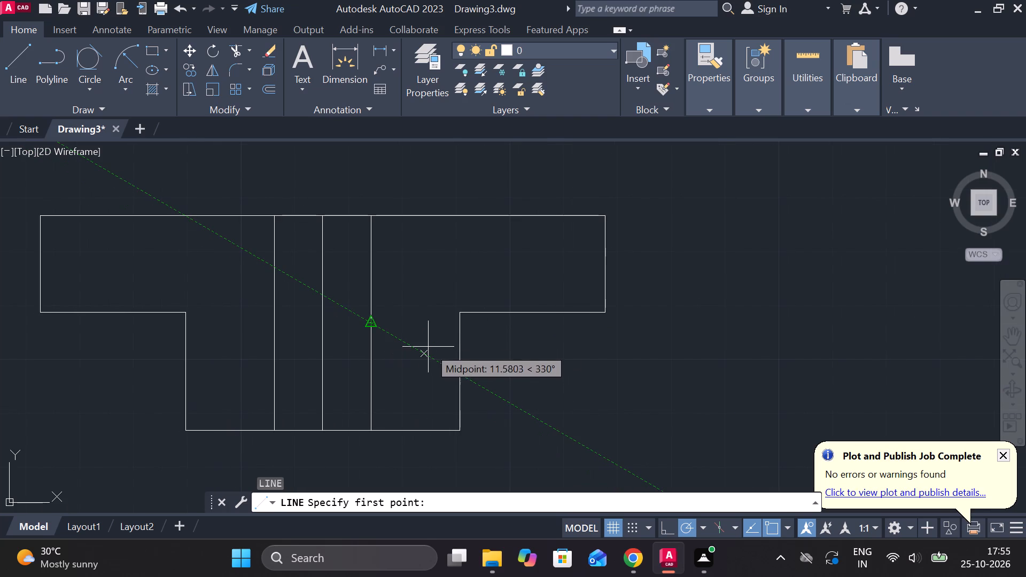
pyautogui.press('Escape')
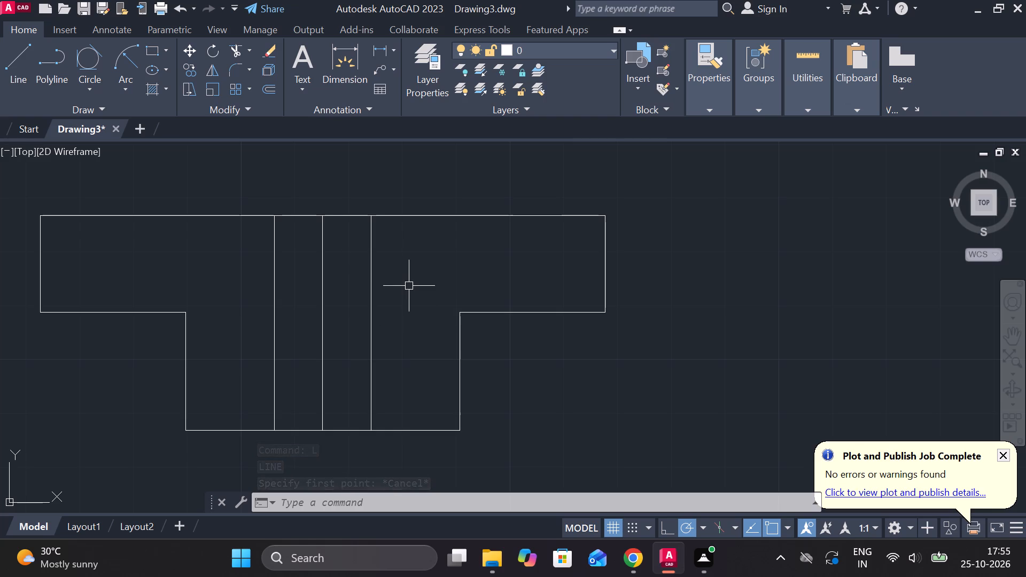
# Draw a horizontal line from the T outline's right inner corner leftward across all three verticals, ending just beyond the leftmost one.
pyautogui.press('l')
pyautogui.press('Return')
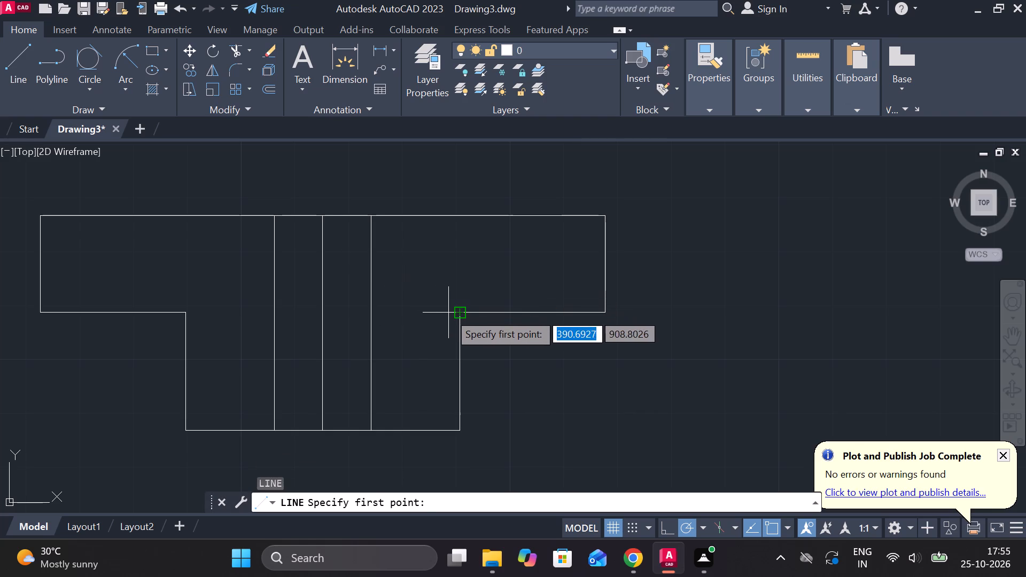
pyautogui.moveTo(448, 313); pyautogui.dragTo(440, 318)
pyautogui.click(248, 317)
pyautogui.press('Escape')
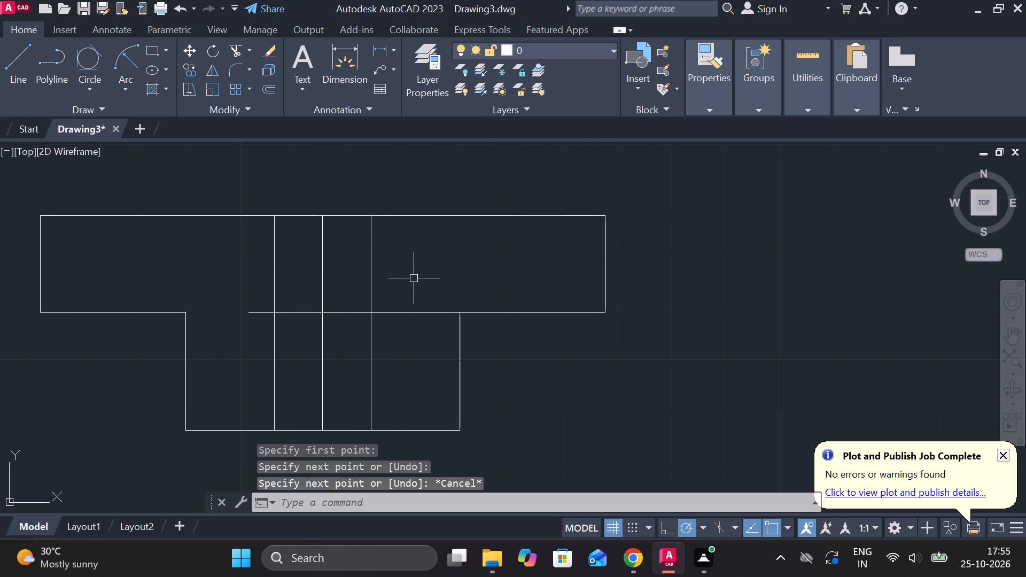
# Trim the horizontal line's overhangs on both sides of the outer verticals and all three verticals below it.
pyautogui.write('TR')
pyautogui.press('space')
pyautogui.moveTo(413, 290); pyautogui.dragTo(414, 349)
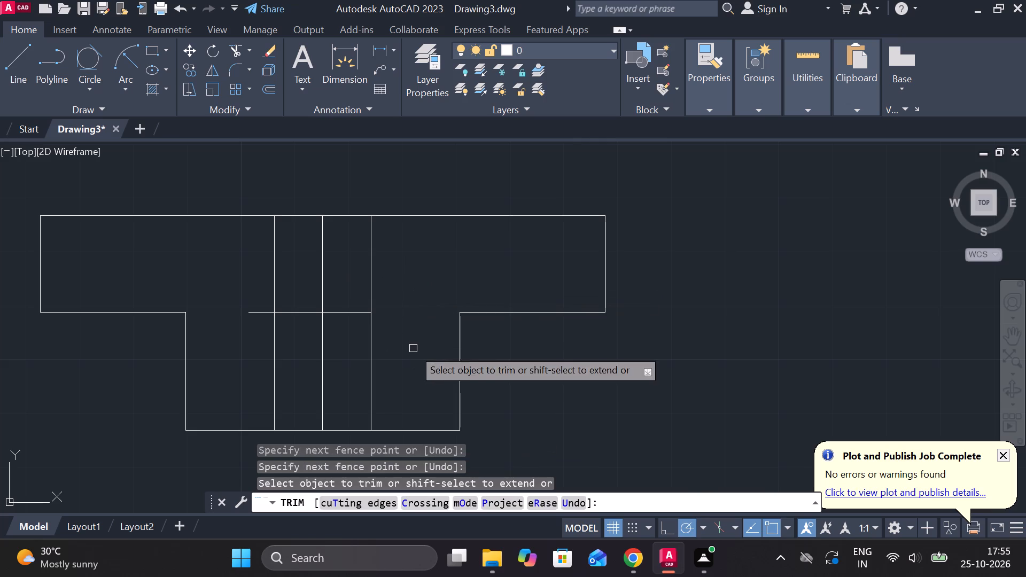
pyautogui.click(250, 313)
pyautogui.moveTo(257, 342); pyautogui.dragTo(367, 351)
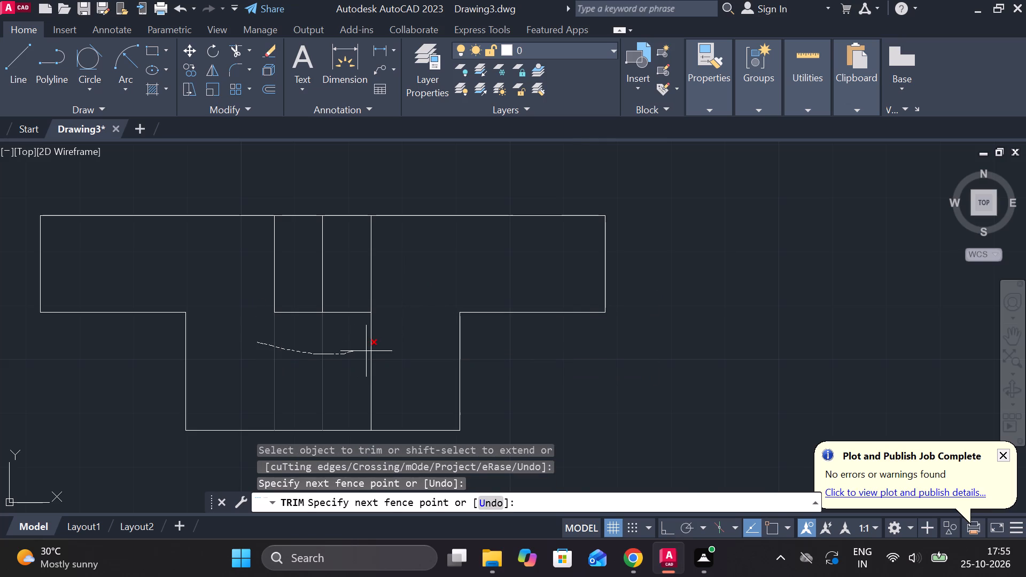
pyautogui.moveTo(367, 351); pyautogui.dragTo(380, 348)
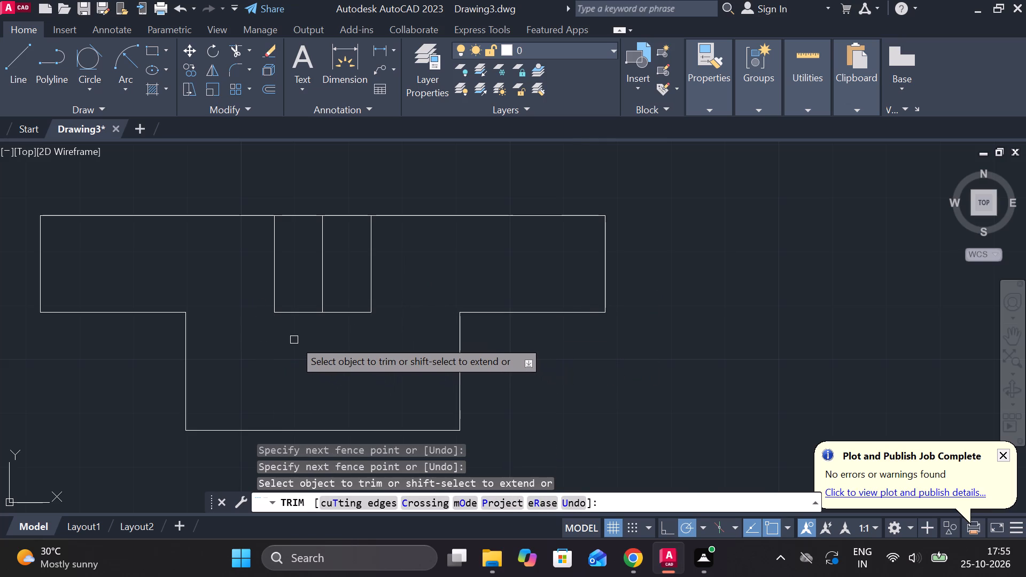
pyautogui.press('Escape')
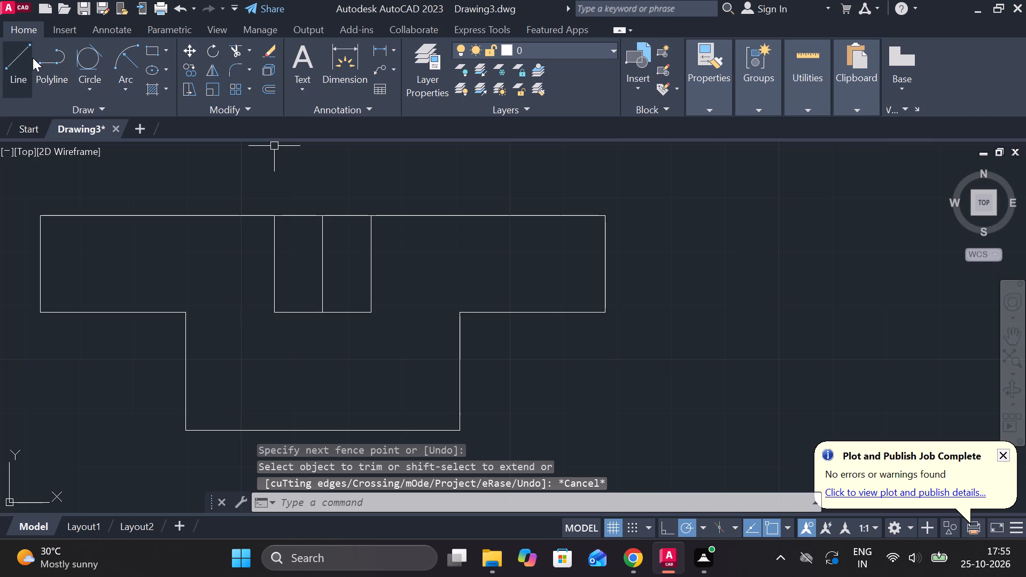
# Measure the slot's width between its two side verticals at the top edge.
pyautogui.click(377, 51)
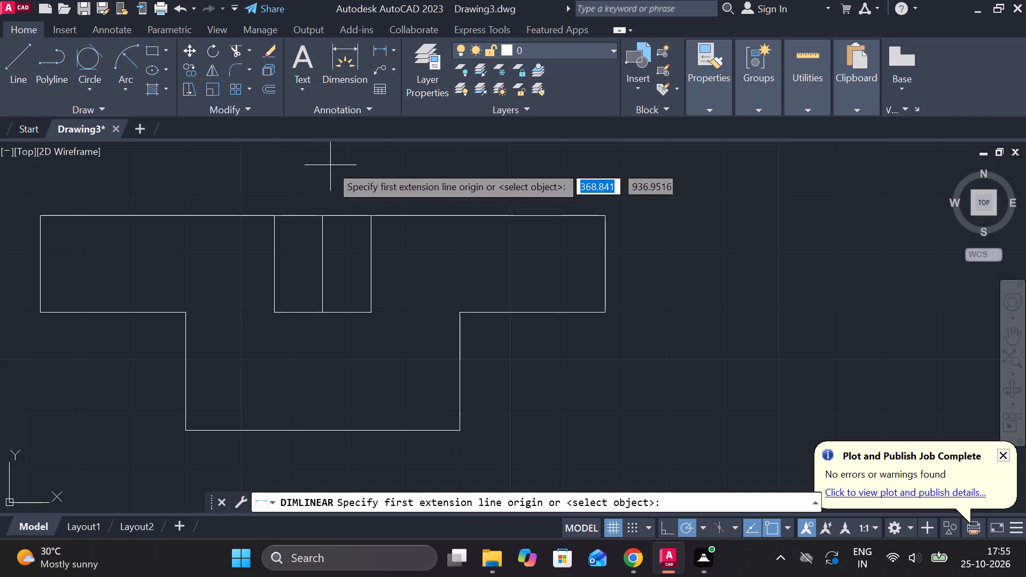
pyautogui.click(280, 216)
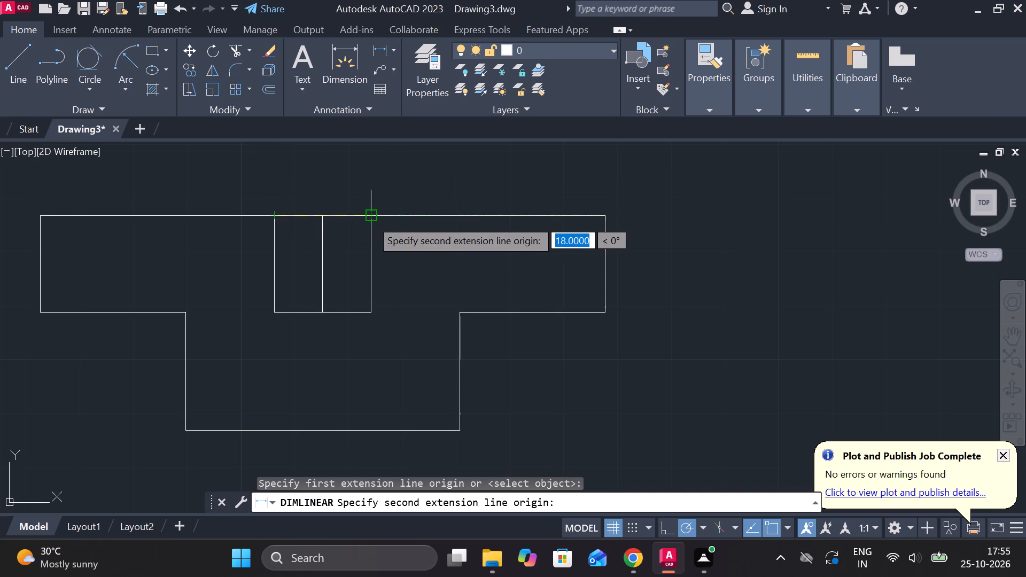
pyautogui.press('Escape')
# Draw the cavity below the slot from its lower-left corner: 8.5 left, 15 down, 35 right, 15 up, and back to the slot's lower-right corner.
pyautogui.press('l')
pyautogui.press('Return')
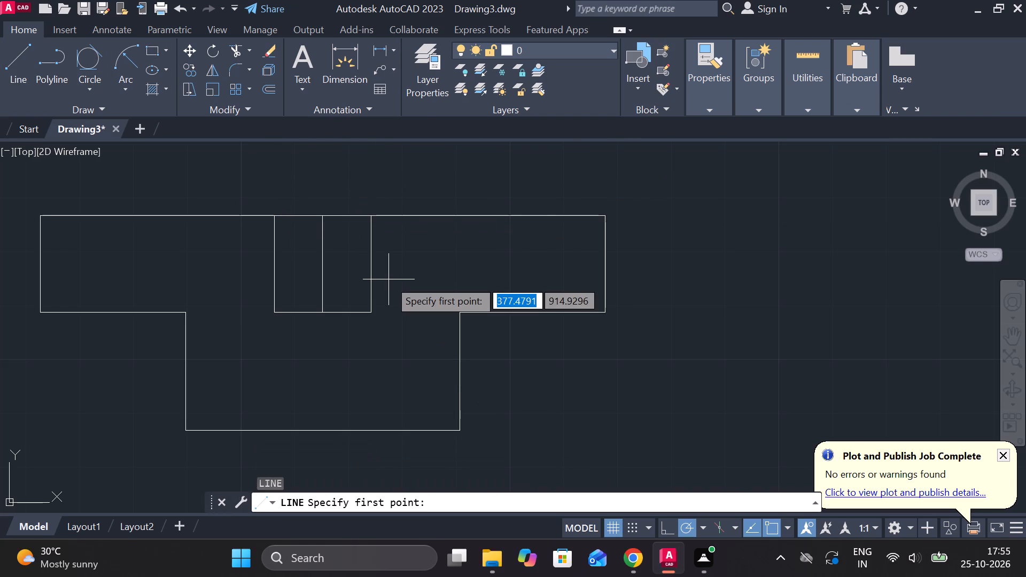
pyautogui.click(269, 310)
pyautogui.write('8.5')
pyautogui.press('Return')
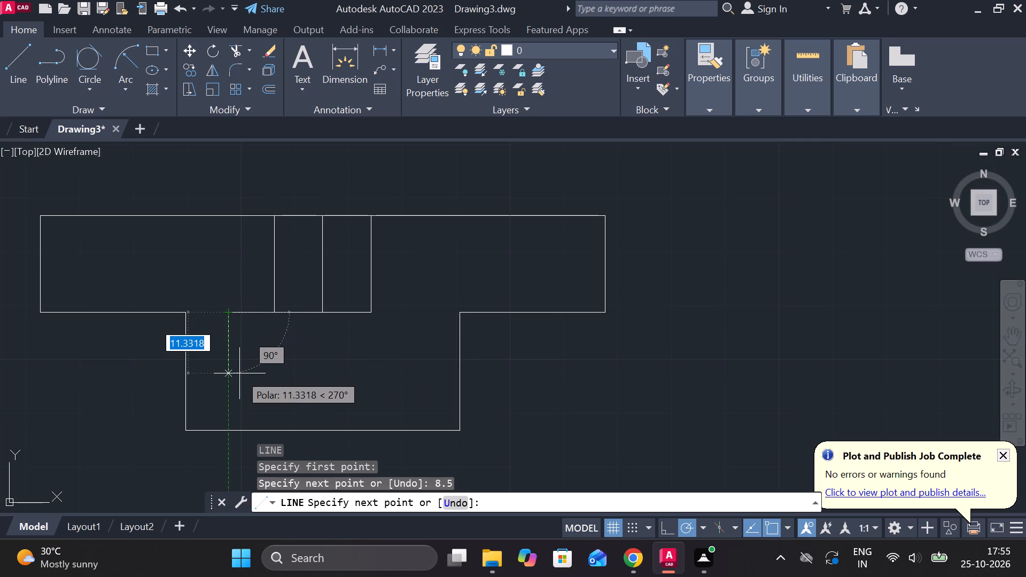
pyautogui.write('15')
pyautogui.press('space')
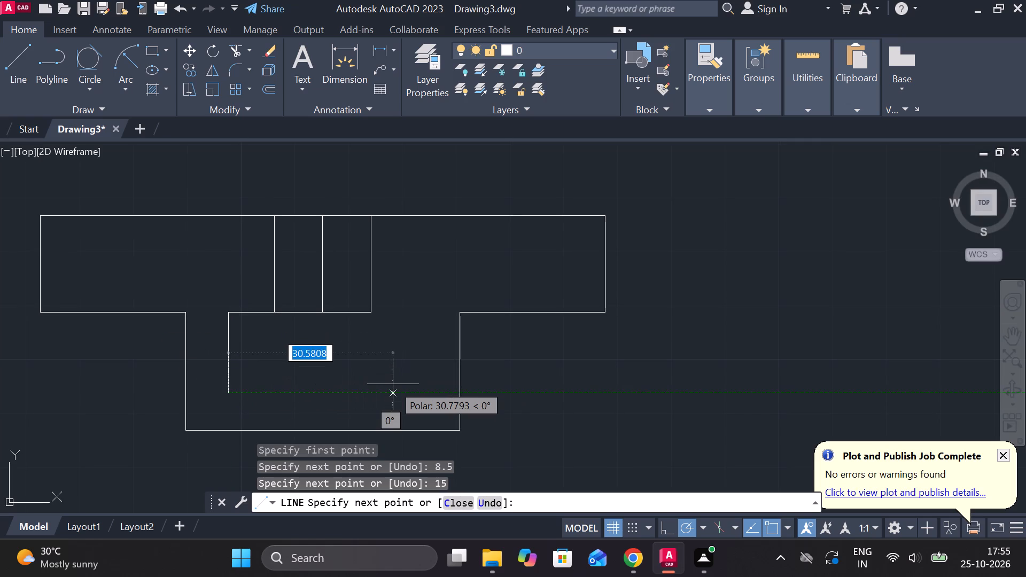
pyautogui.write('35')
pyautogui.press('space')
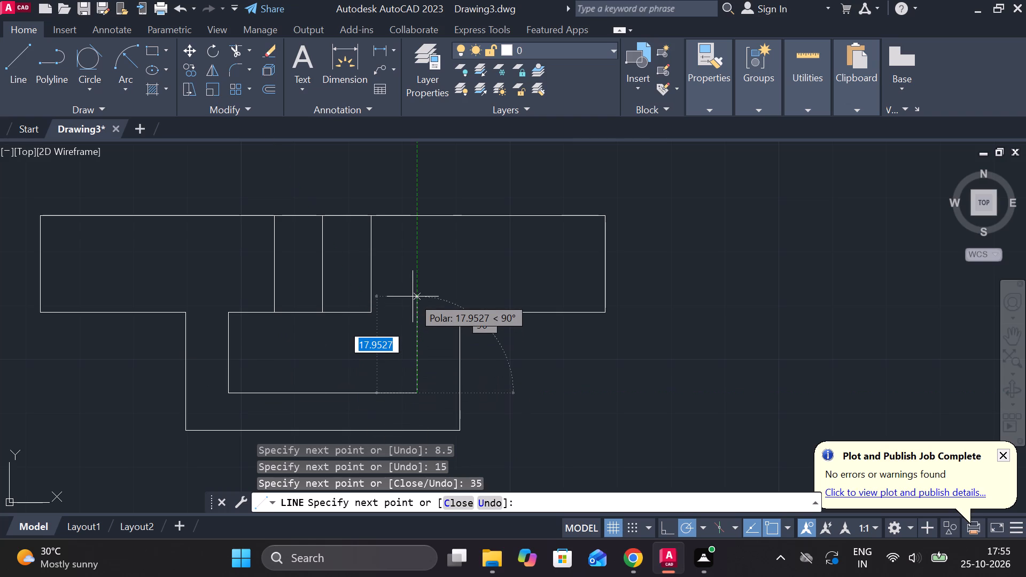
pyautogui.write('15')
pyautogui.press('space')
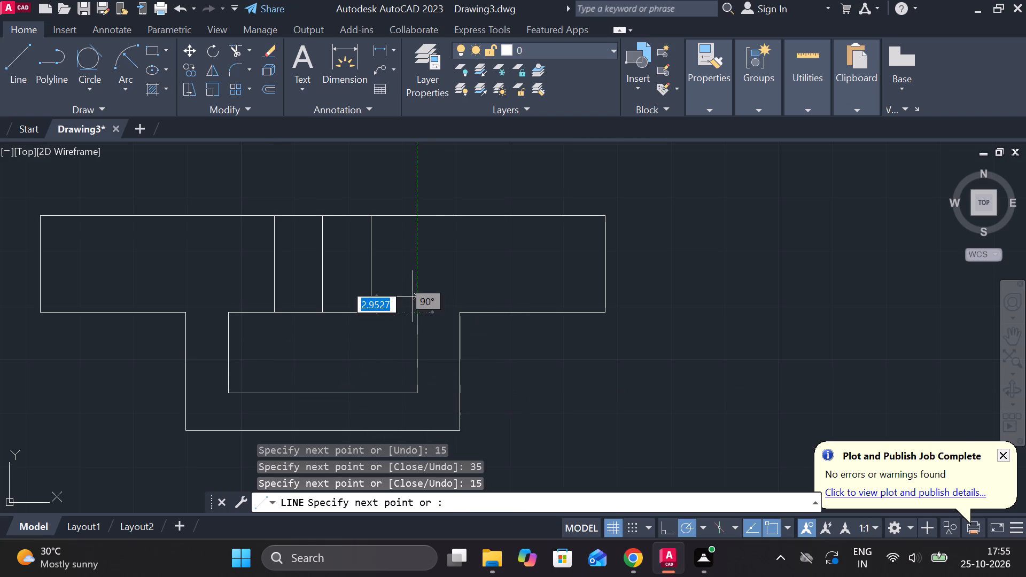
pyautogui.click(375, 314)
pyautogui.press('Escape')
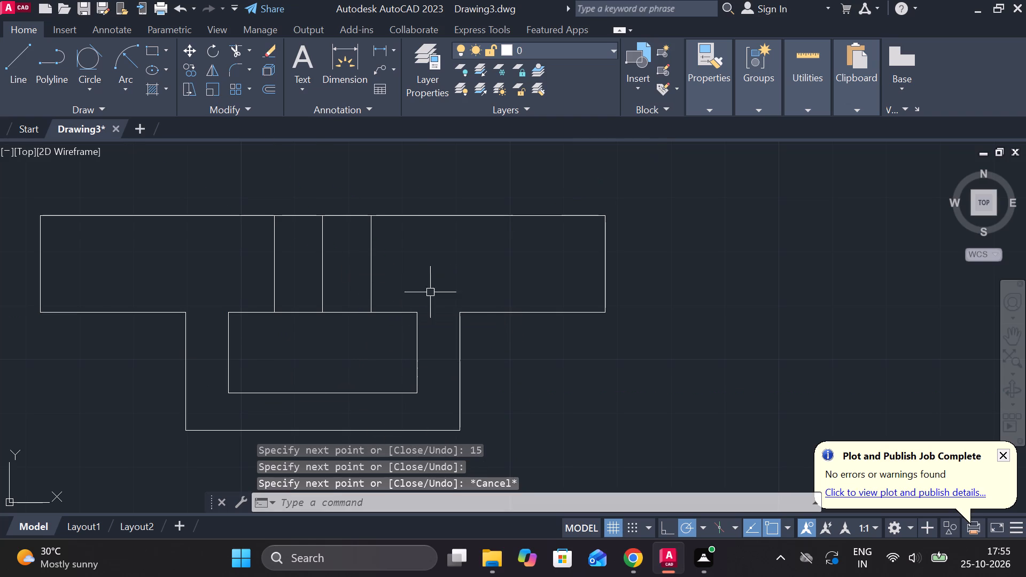
# Trim away the top edge across the slot, the horizontal line between slot and cavity, and the vertical centre line.
pyautogui.write('TR')
pyautogui.press('space')
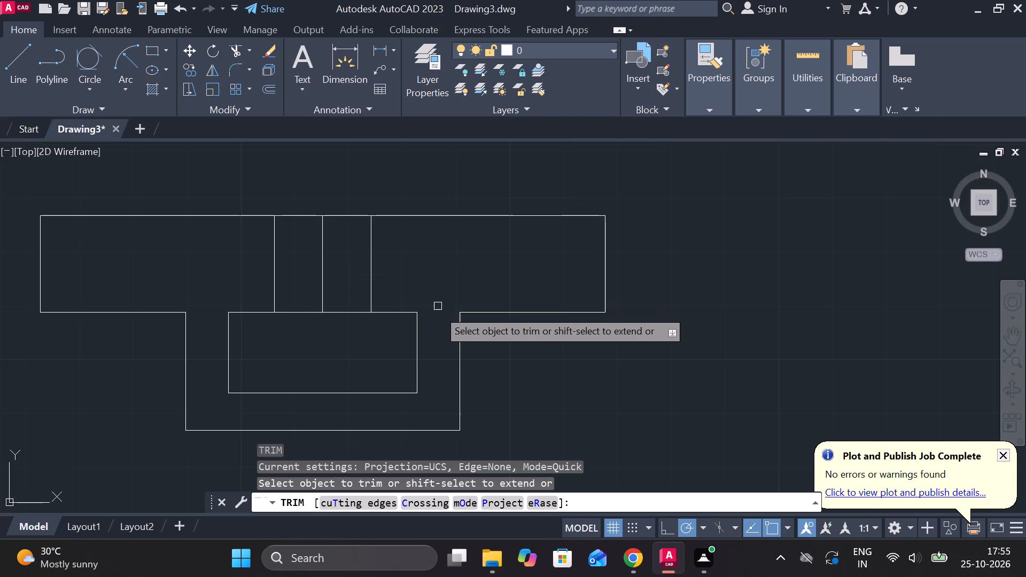
pyautogui.click(300, 215)
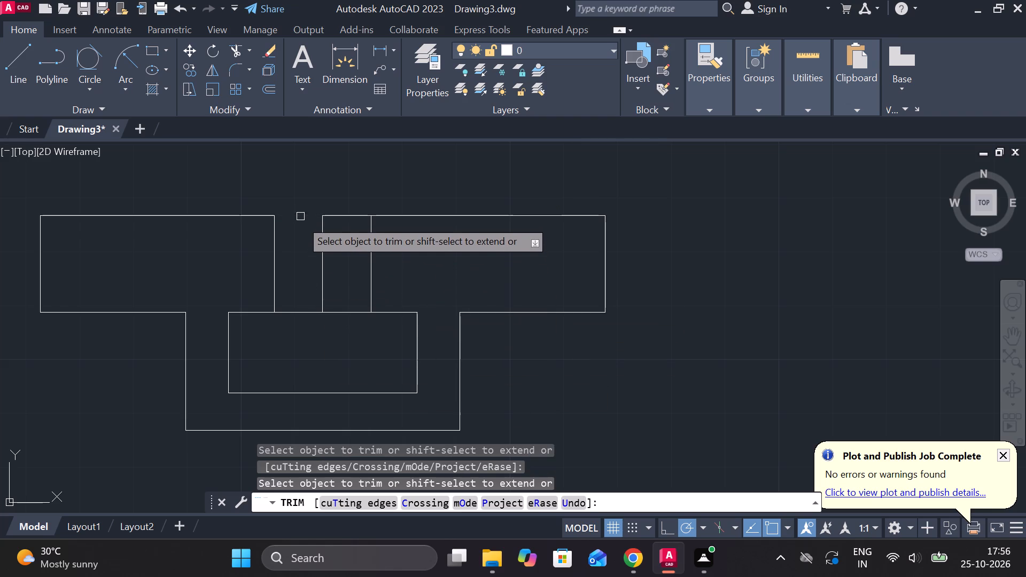
pyautogui.click(298, 311)
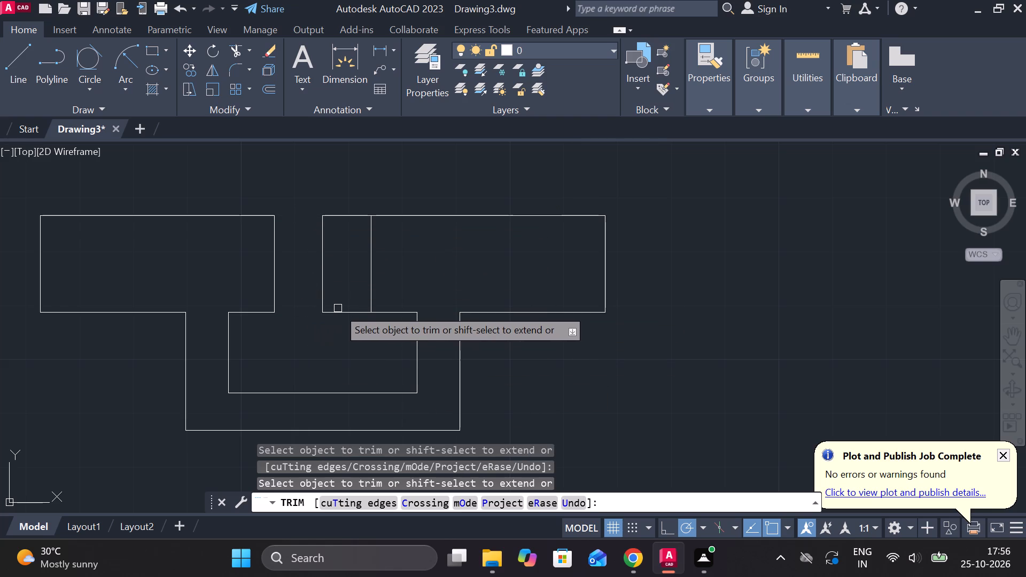
pyautogui.click(338, 308)
pyautogui.click(347, 318)
pyautogui.click(320, 256)
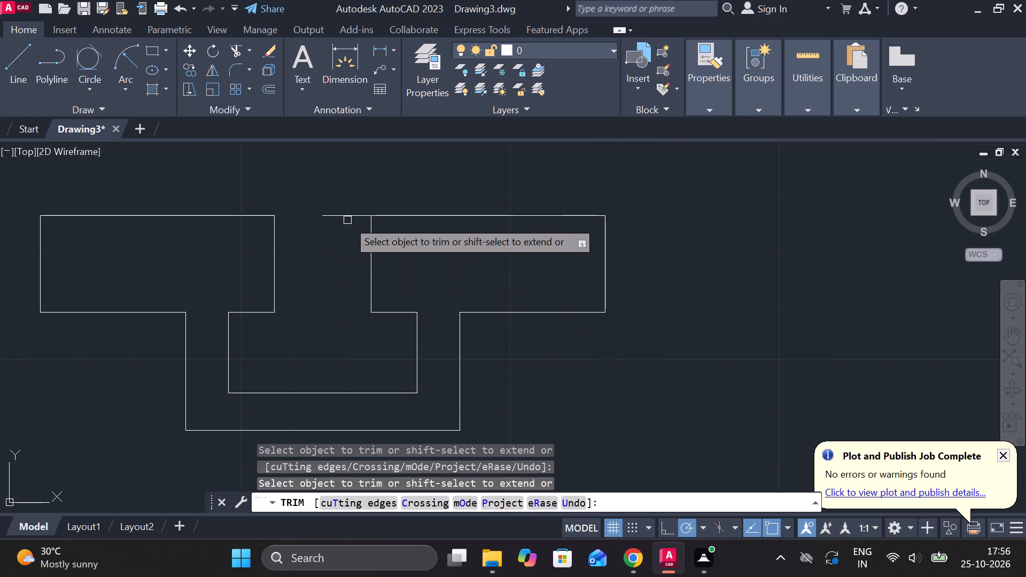
pyautogui.click(347, 217)
pyautogui.scroll(-2, 409, 229)
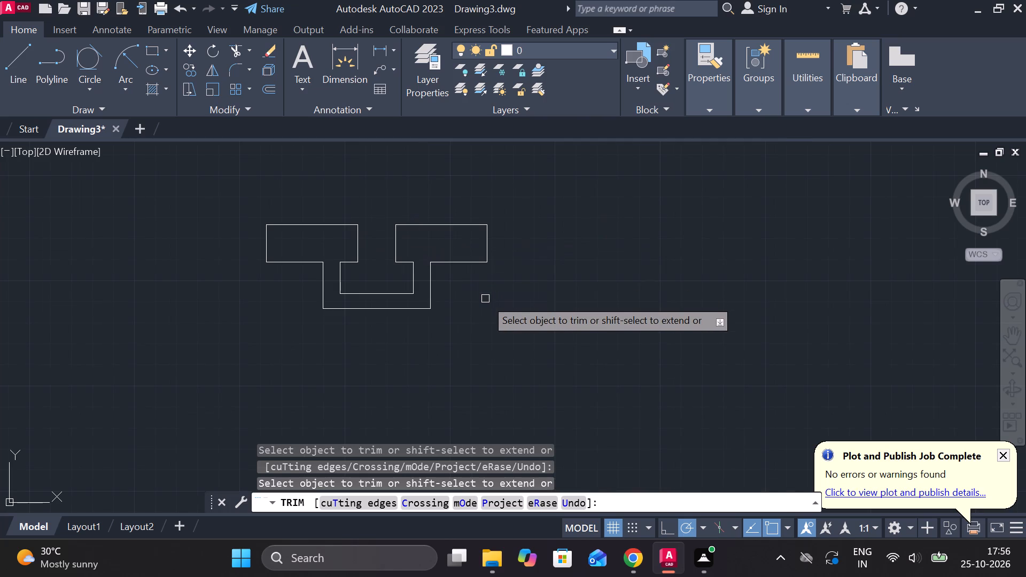
pyautogui.scroll(1, 489, 303)
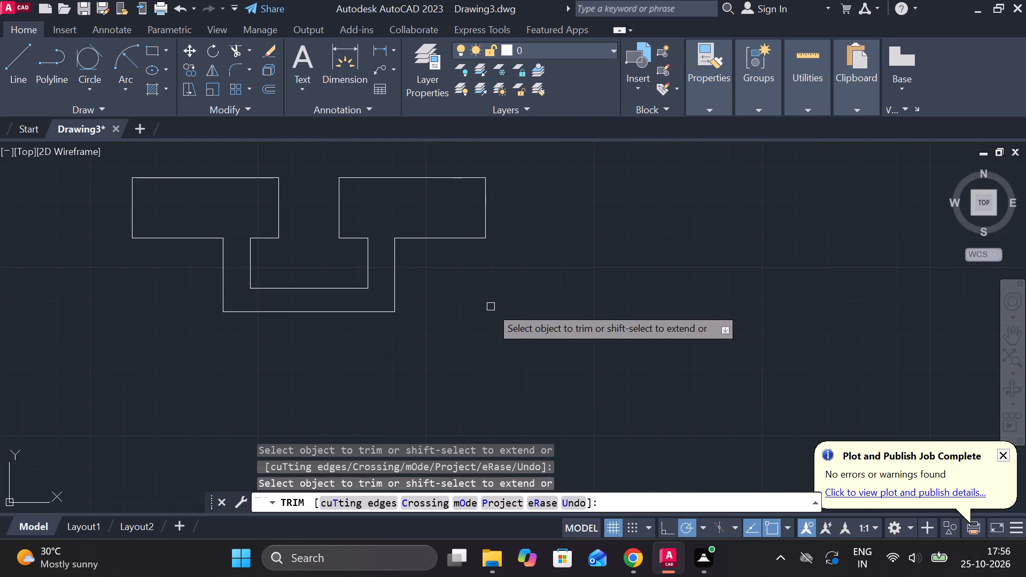
pyautogui.press('Escape')
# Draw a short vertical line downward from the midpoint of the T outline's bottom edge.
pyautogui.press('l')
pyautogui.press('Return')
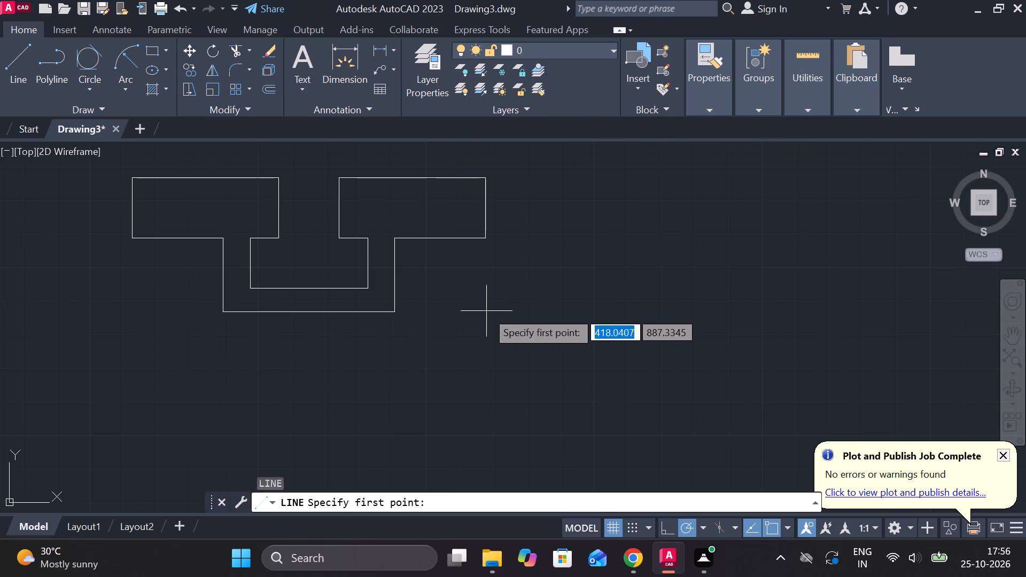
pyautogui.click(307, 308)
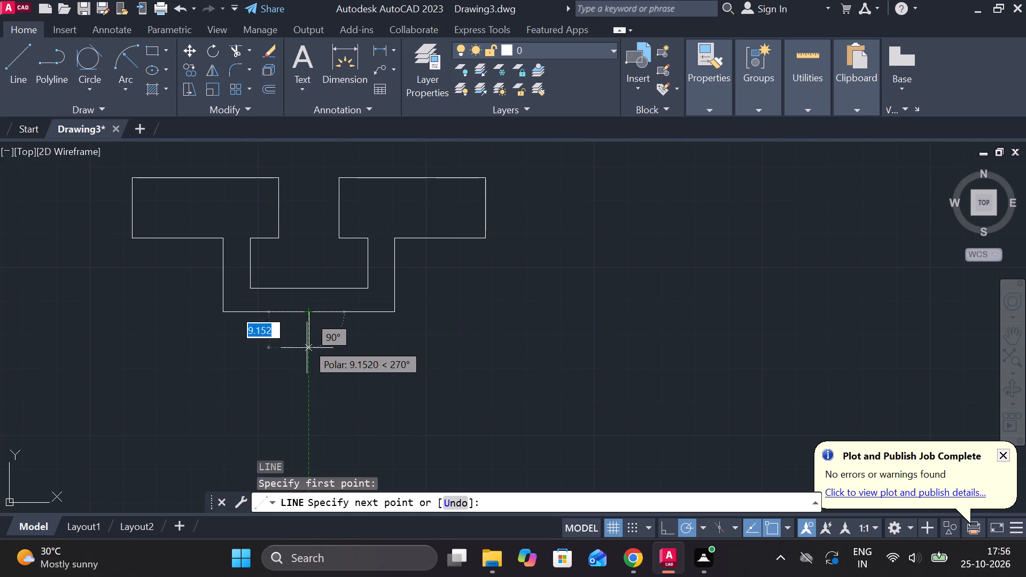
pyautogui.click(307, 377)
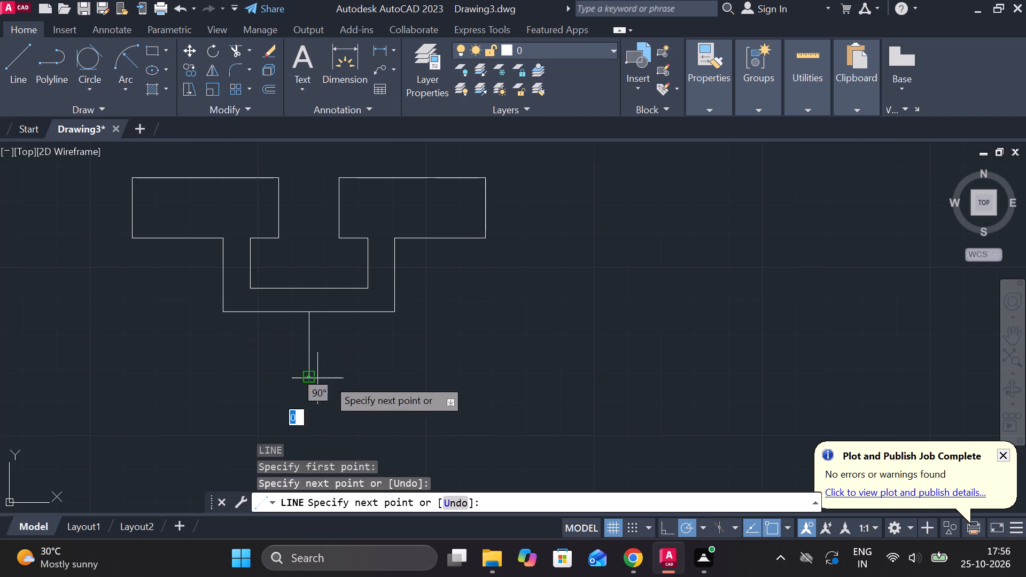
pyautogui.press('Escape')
# Measure the T profile's overall height from its top-left corner to its bottom edge.
pyautogui.scroll(-3, 351, 352)
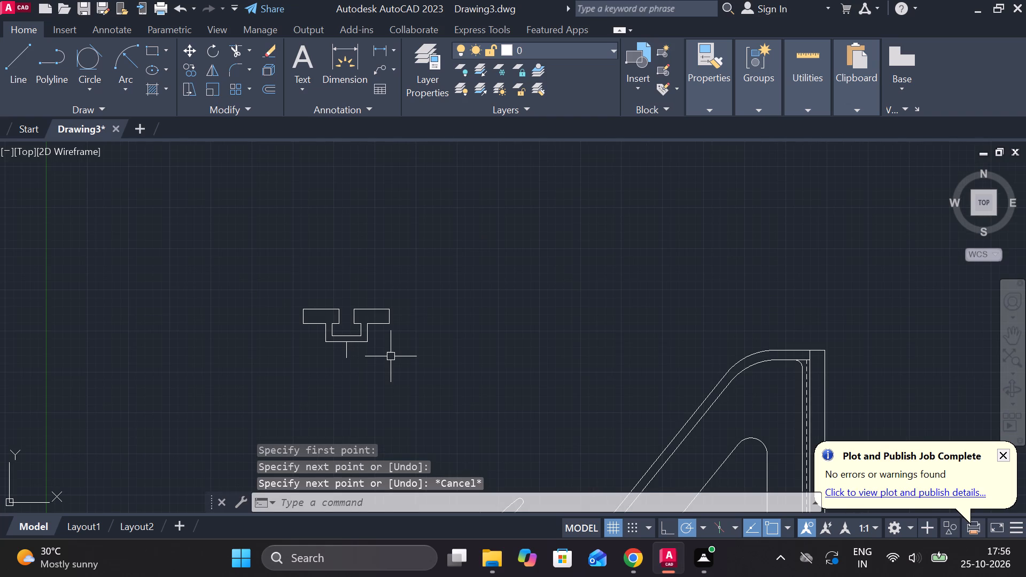
pyautogui.scroll(3, 320, 349)
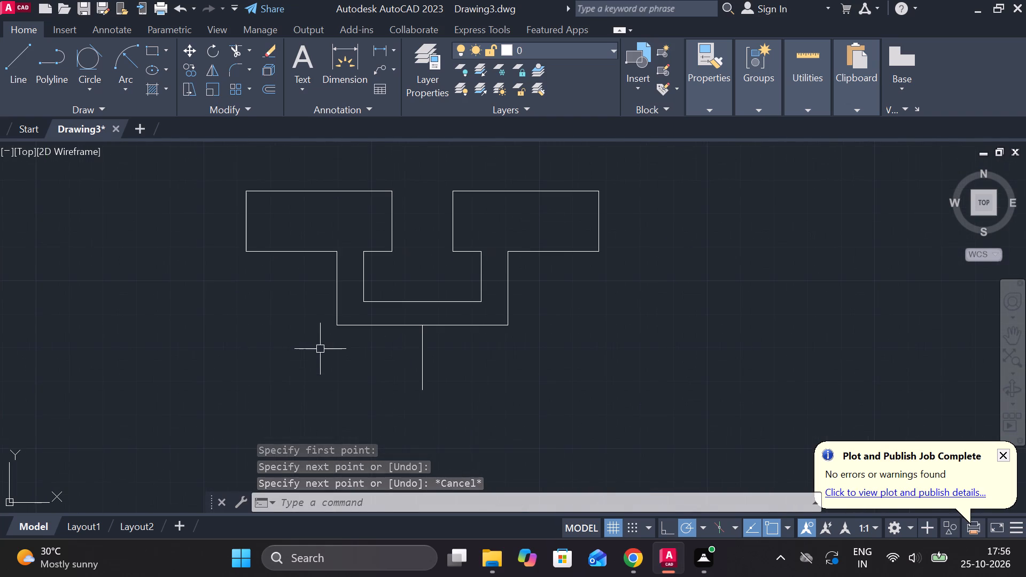
pyautogui.click(378, 43)
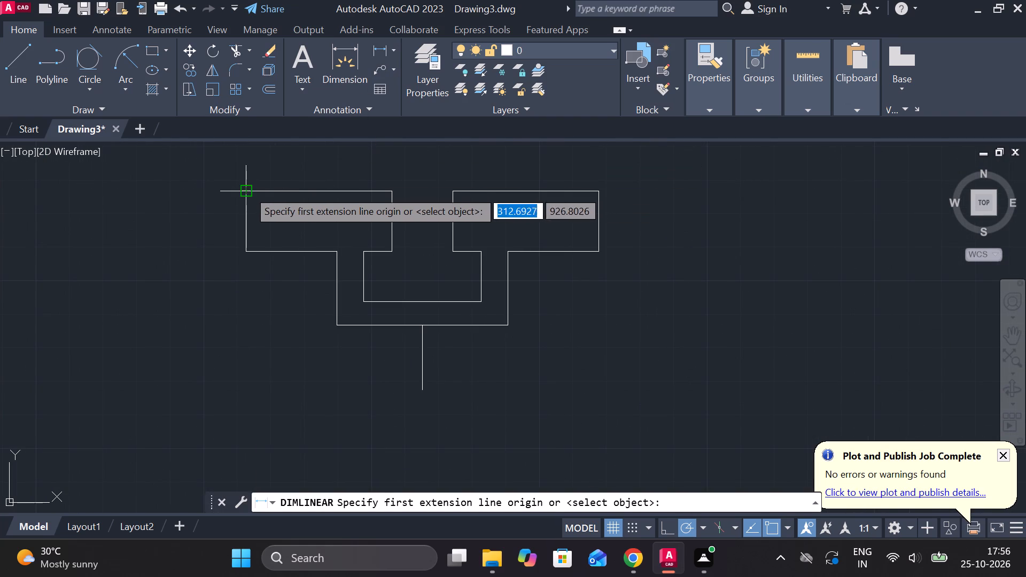
pyautogui.click(247, 190)
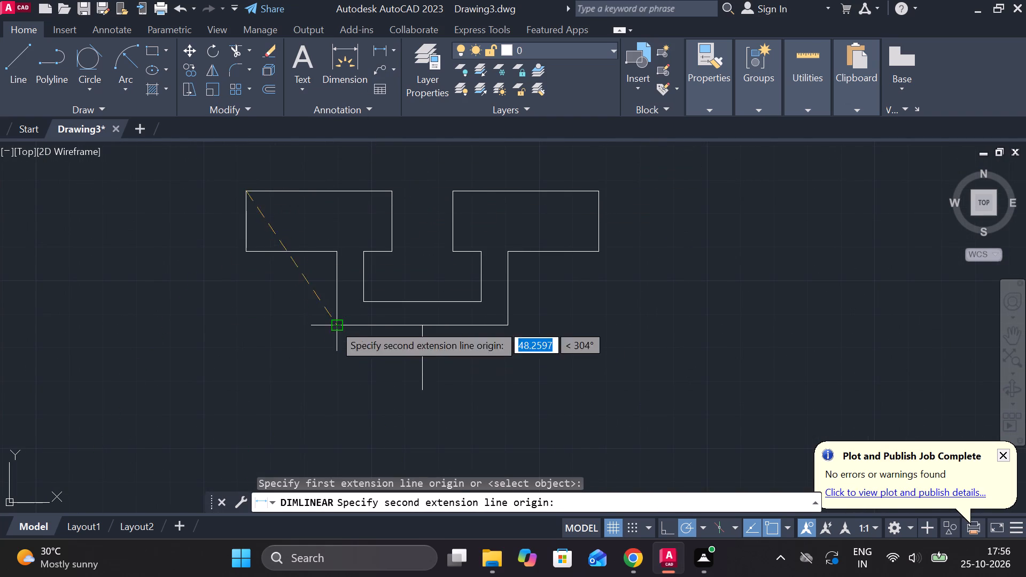
pyautogui.click(333, 324)
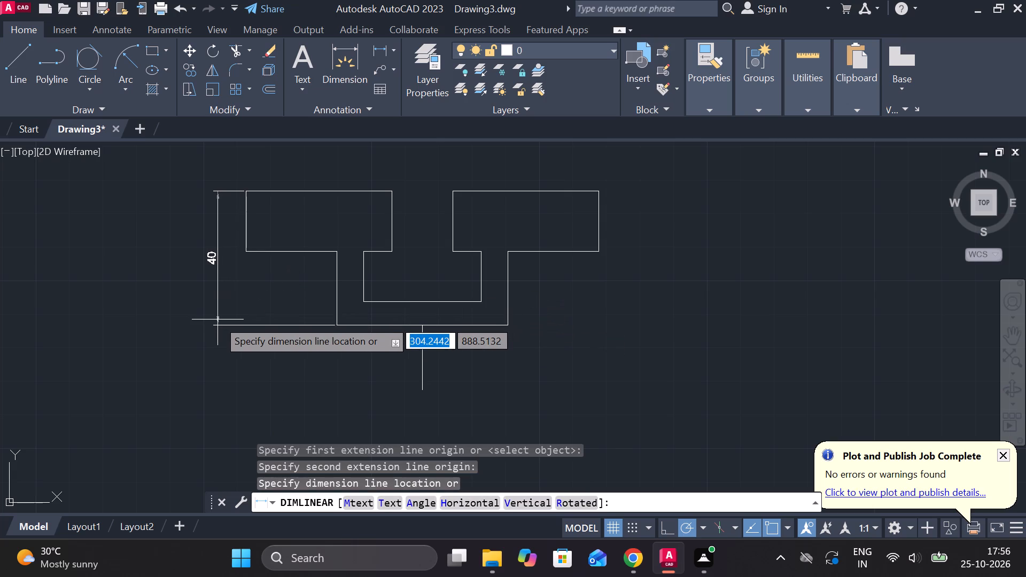
pyautogui.press('Escape')
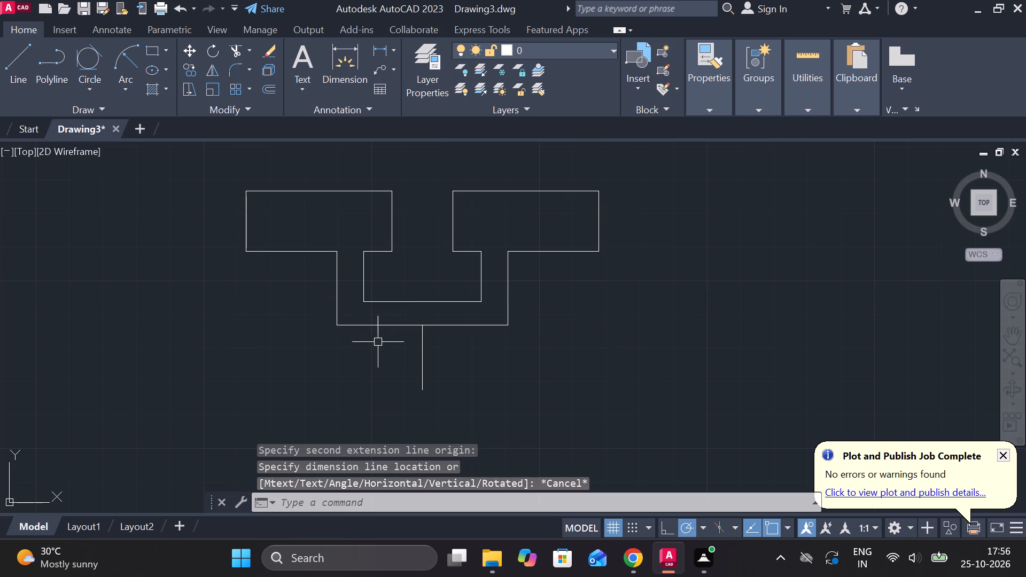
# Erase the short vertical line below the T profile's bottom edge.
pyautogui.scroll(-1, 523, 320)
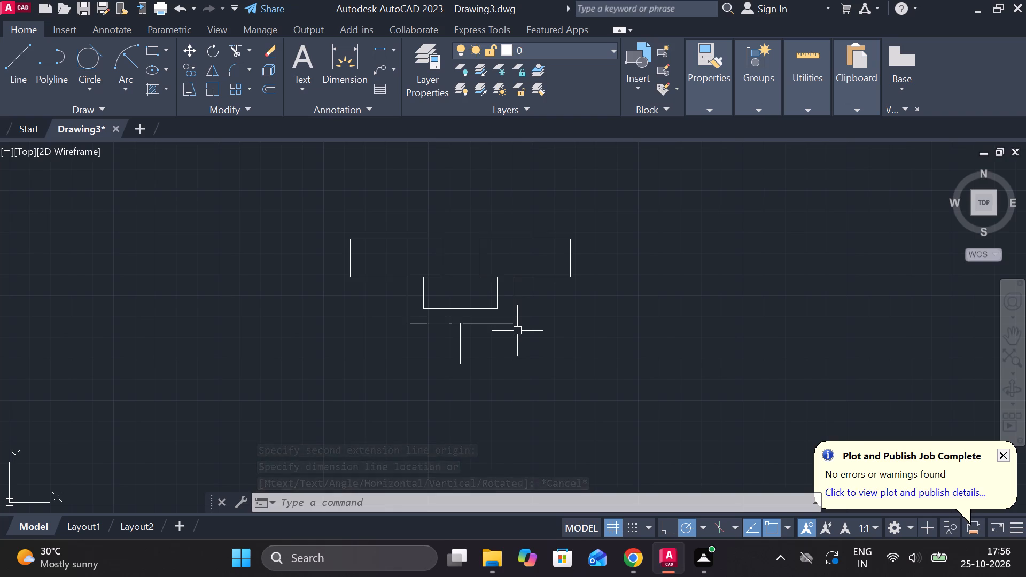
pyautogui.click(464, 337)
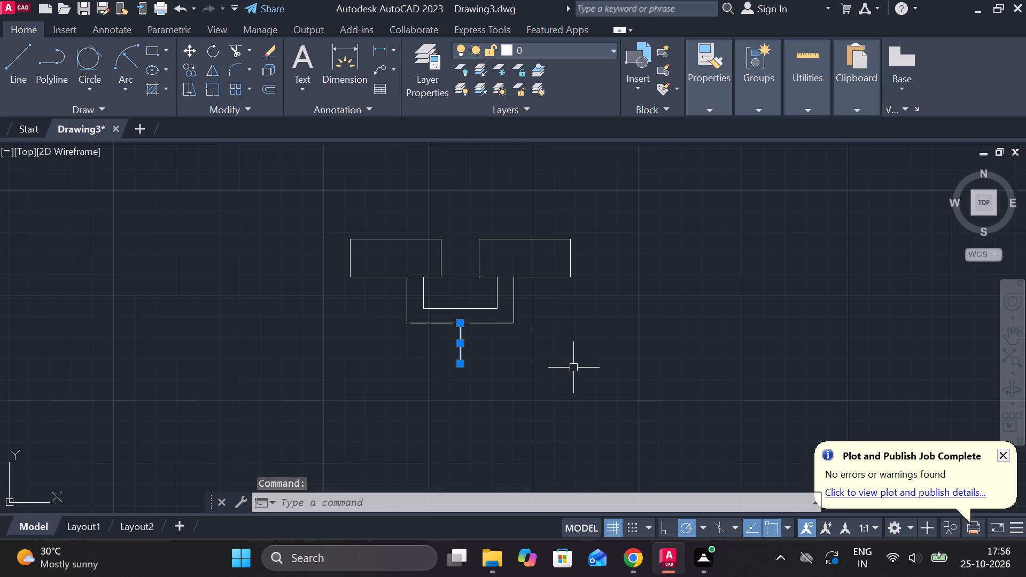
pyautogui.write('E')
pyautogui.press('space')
# Draw a narrow stem from the bottom edge's midpoint: 25 down, 4 right, and back up to the bottom edge.
pyautogui.press('l')
pyautogui.press('Return')
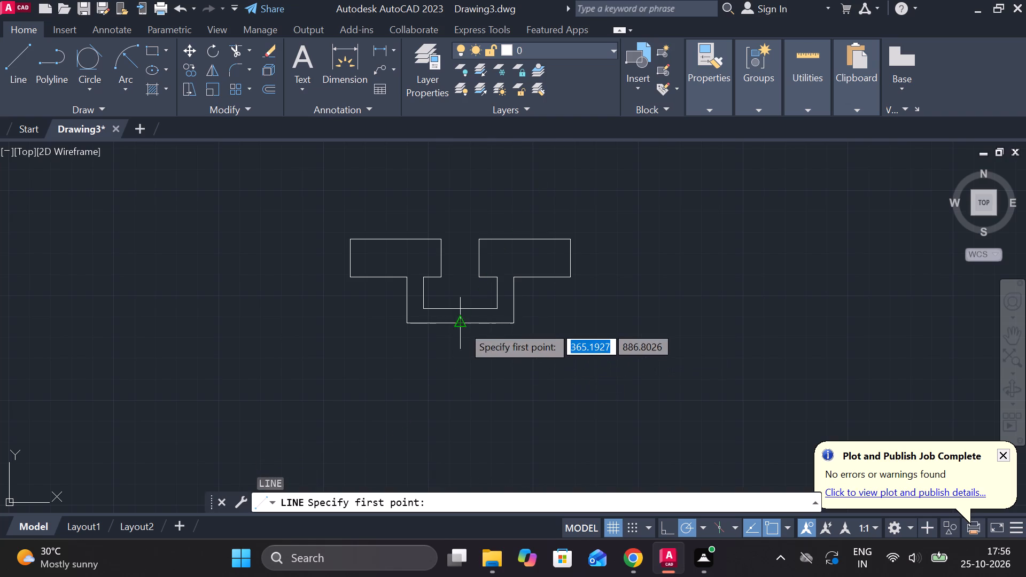
pyautogui.click(462, 325)
pyautogui.write('25')
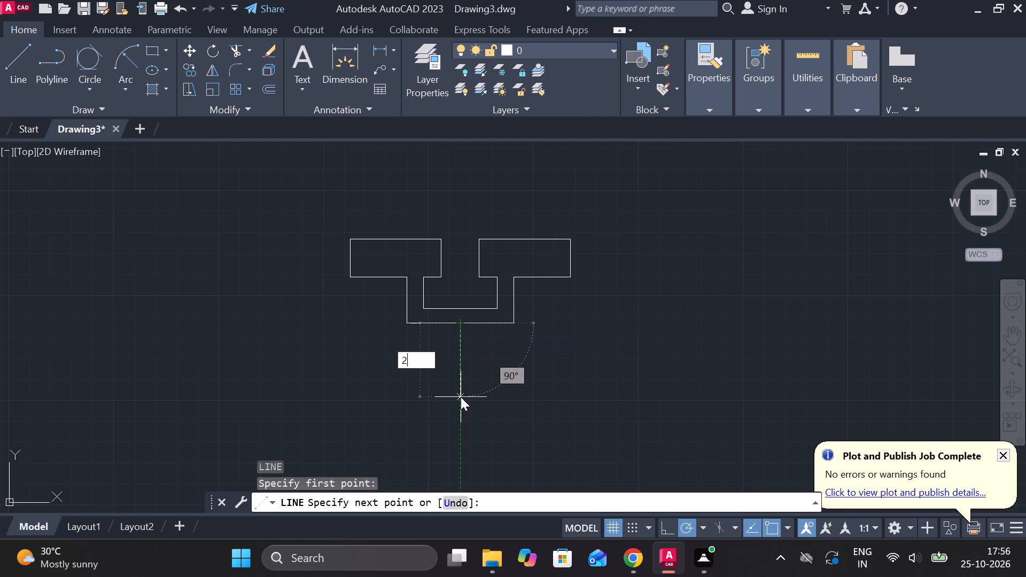
pyautogui.press('space')
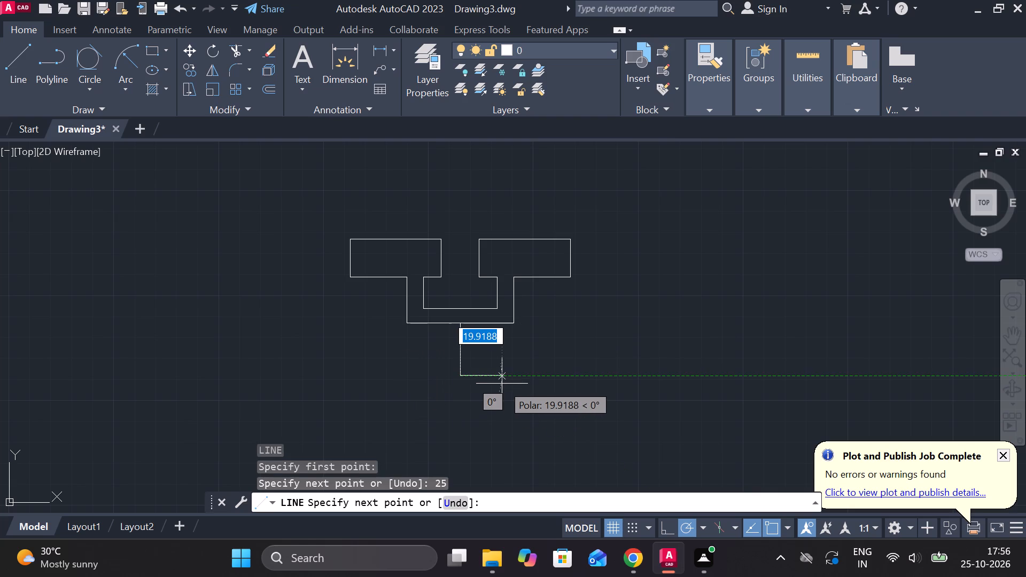
pyautogui.write('4')
pyautogui.press('space')
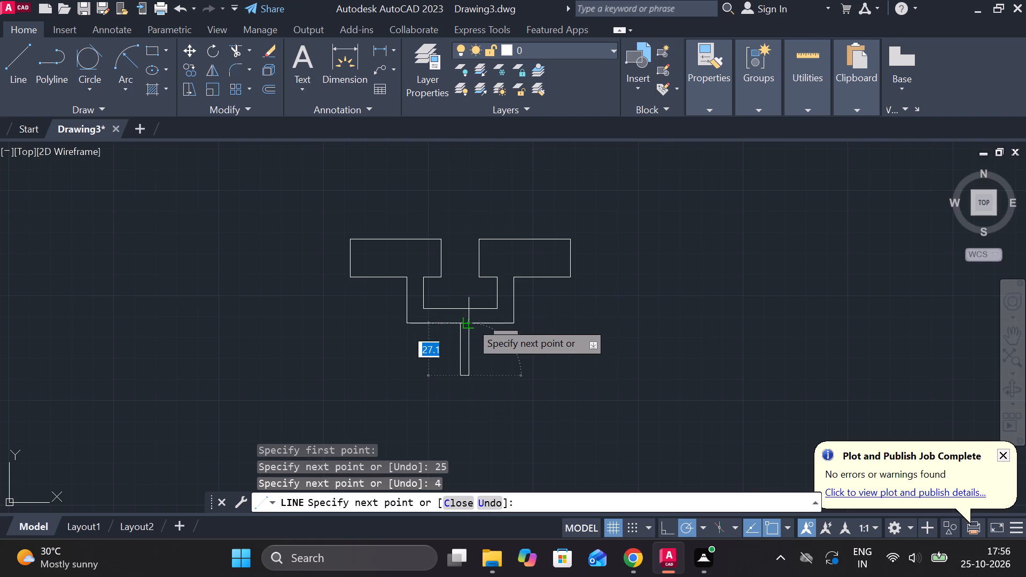
pyautogui.click(470, 322)
pyautogui.press('Escape')
# Widen the stem by drawing a line 4 left from its bottom-left corner and back up to the T profile's bottom edge.
pyautogui.press('space')
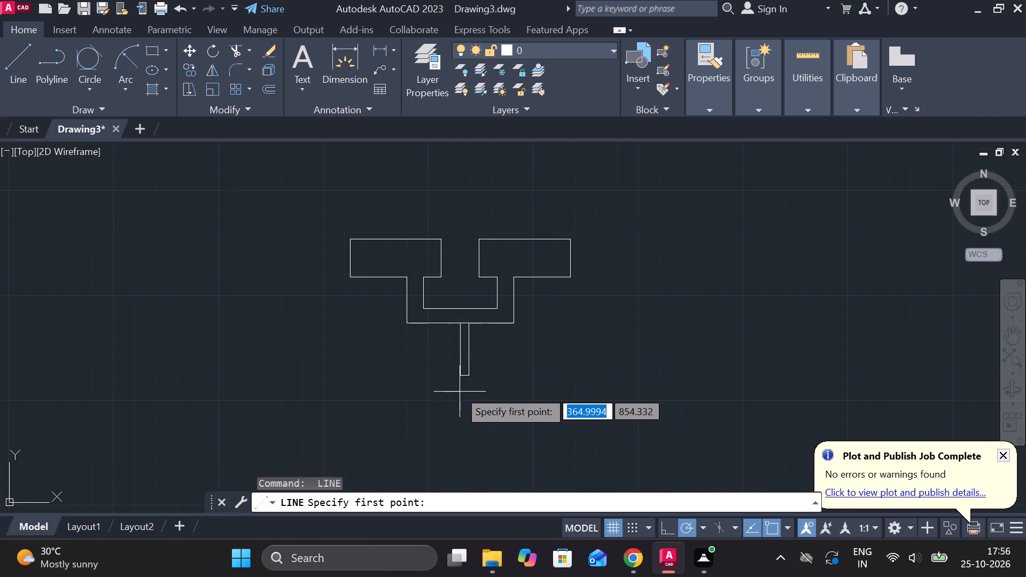
pyautogui.click(455, 379)
pyautogui.write('4')
pyautogui.press('space')
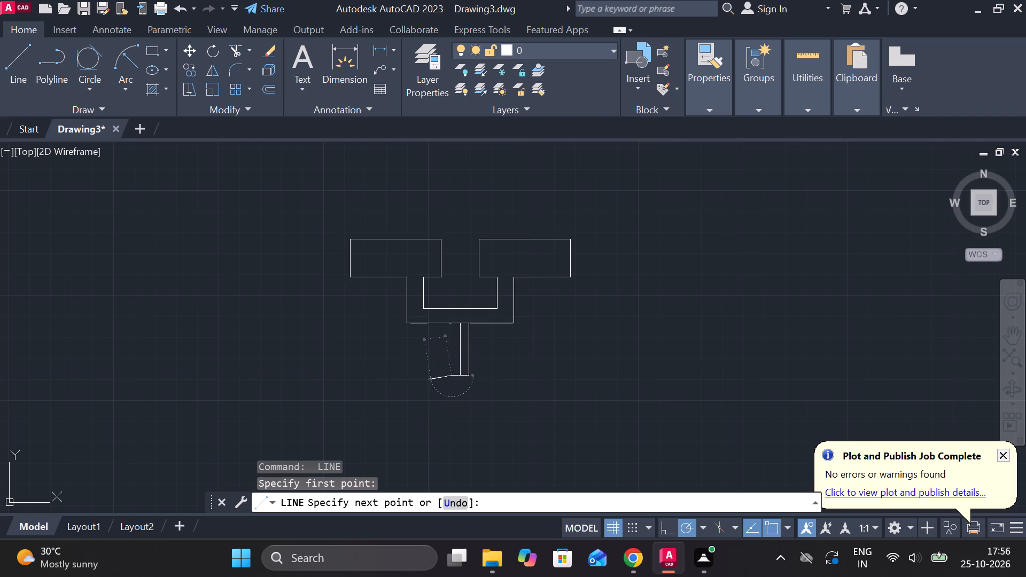
pyautogui.scroll(2, 433, 340)
pyautogui.click(481, 297)
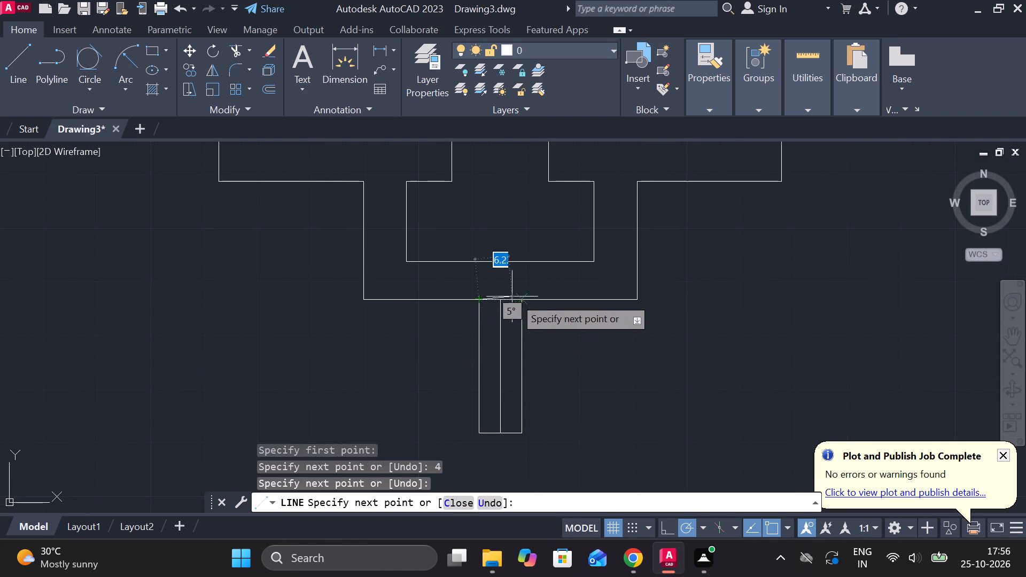
pyautogui.press('Escape')
# Erase the vertical line running down the middle of the stem.
pyautogui.click(499, 363)
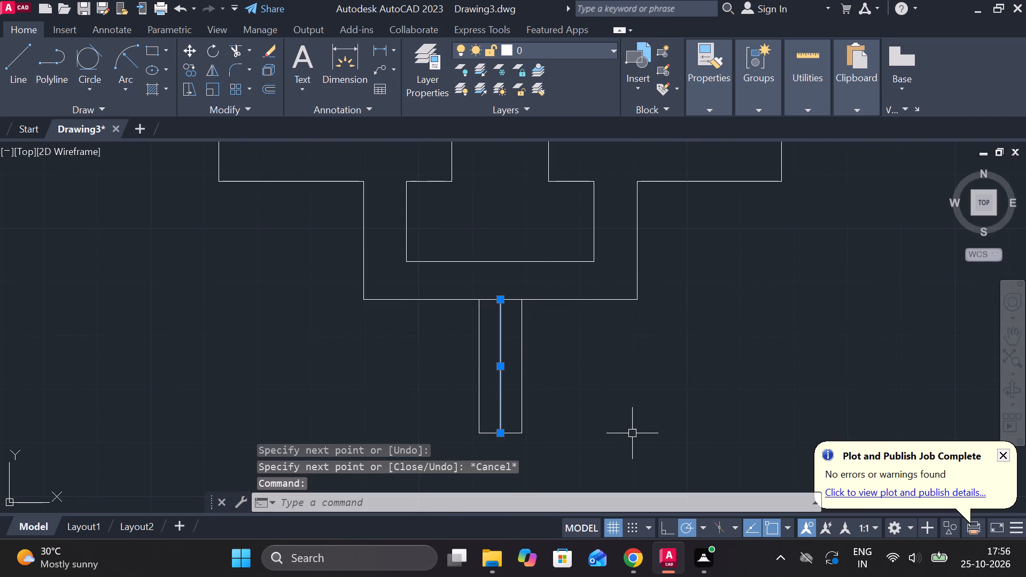
pyautogui.write('E')
pyautogui.press('space')
# Draw a circle tangent to the stem's two sides and its bottom edge.
pyautogui.click(90, 52)
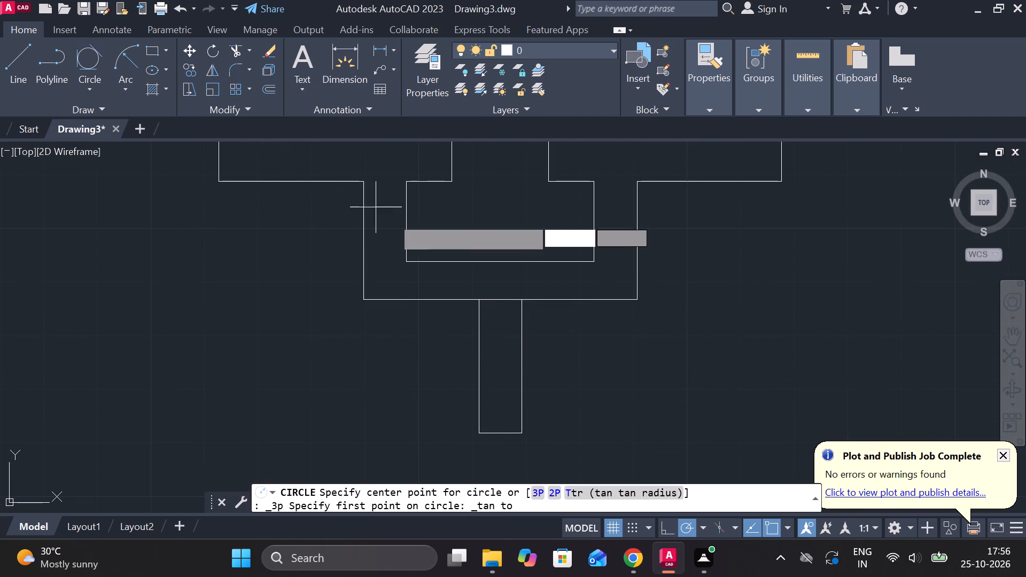
pyautogui.click(479, 384)
pyautogui.click(496, 435)
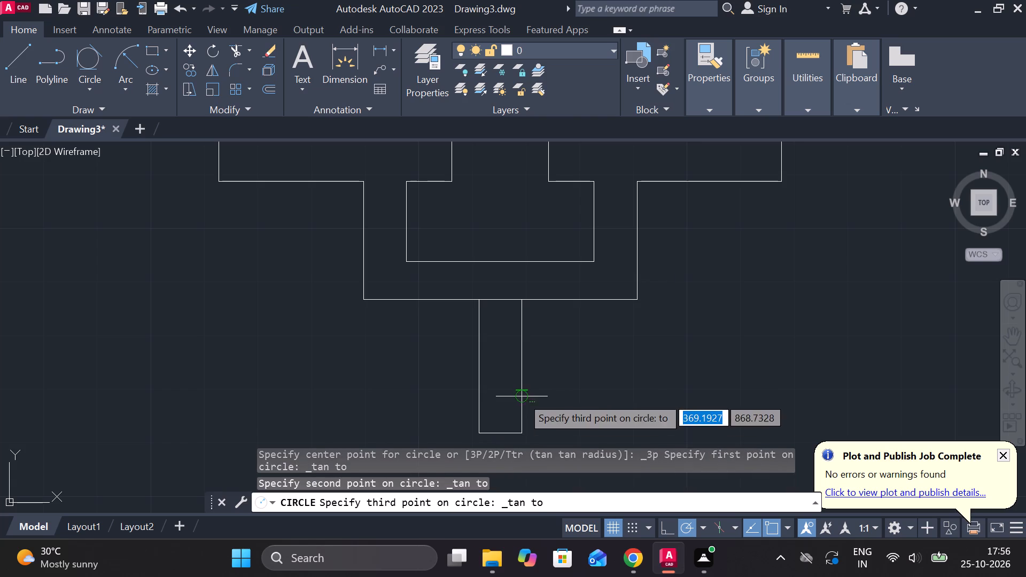
pyautogui.click(522, 396)
# Trim away the stem's square bottom corners and the circle's upper half, leaving a rounded stem end.
pyautogui.moveTo(579, 379); pyautogui.dragTo(499, 314, button='middle')
pyautogui.press('r')
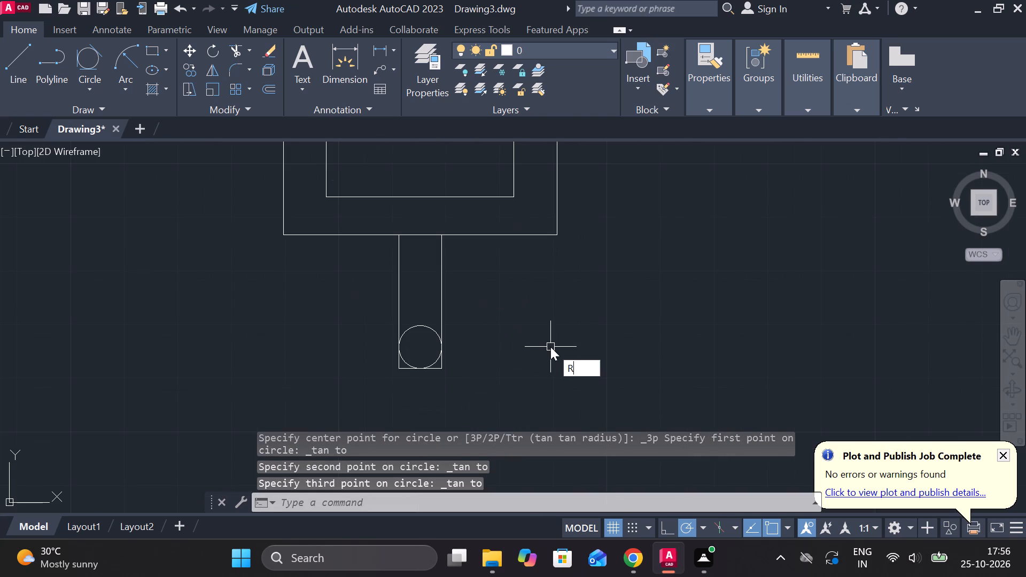
pyautogui.press('Escape')
pyautogui.write('TR')
pyautogui.press('space')
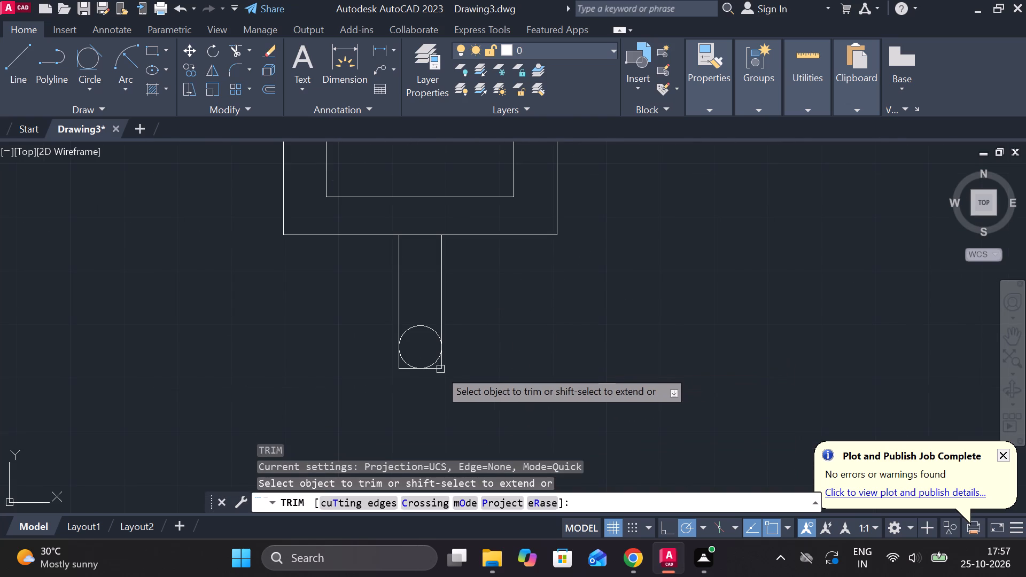
pyautogui.click(433, 370)
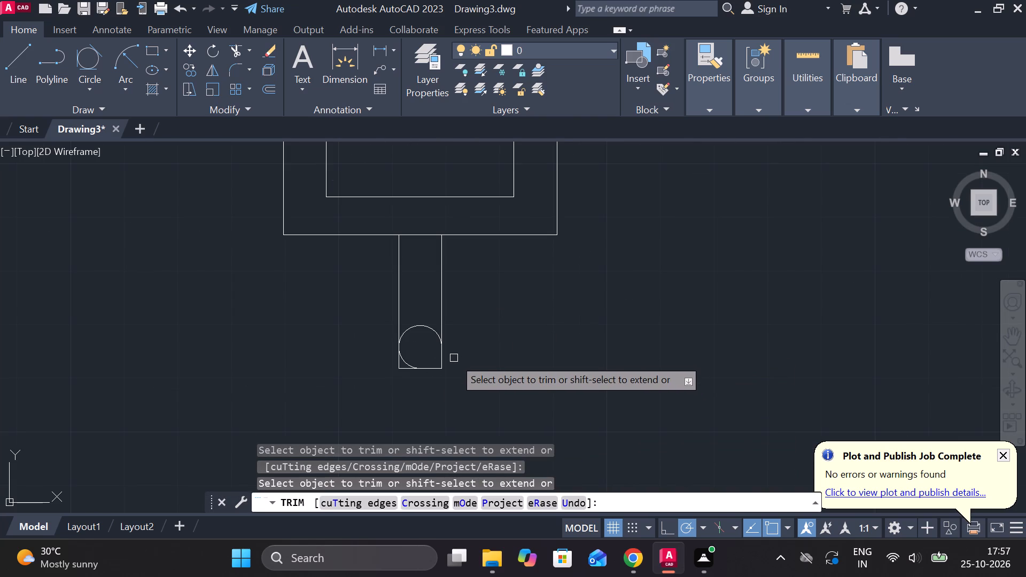
pyautogui.hotkey('ctrl', 'z')
pyautogui.click(444, 365)
pyautogui.click(442, 367)
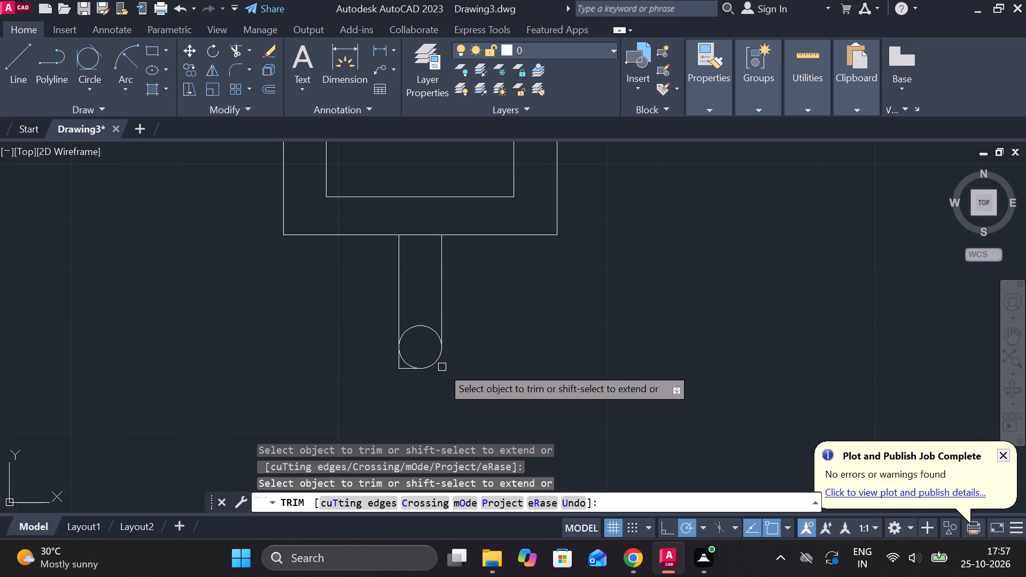
pyautogui.click(399, 370)
pyautogui.click(416, 331)
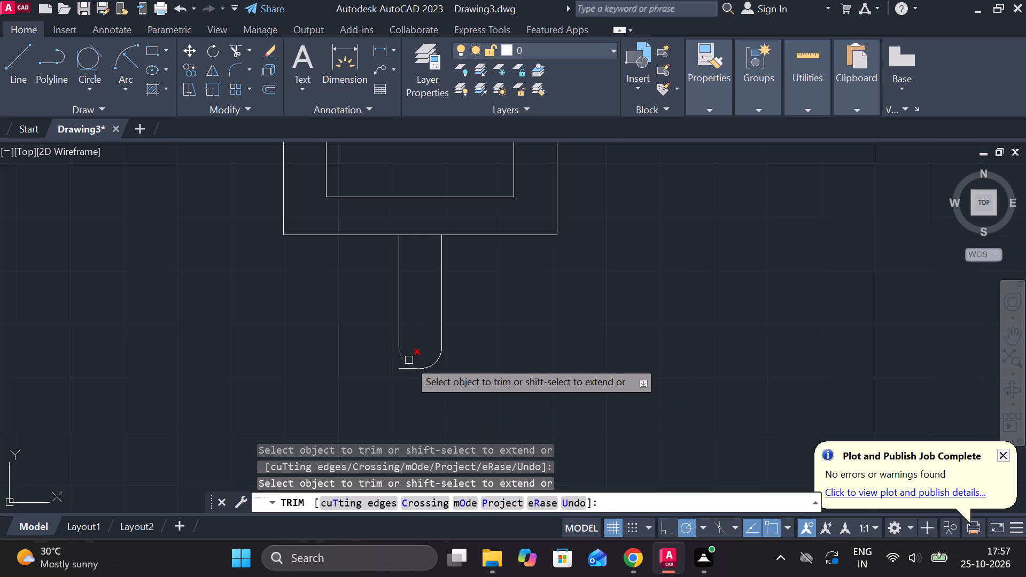
pyautogui.click(401, 371)
# Trim the T profile's bottom edge between the stem's two sides.
pyautogui.scroll(-1, 507, 342)
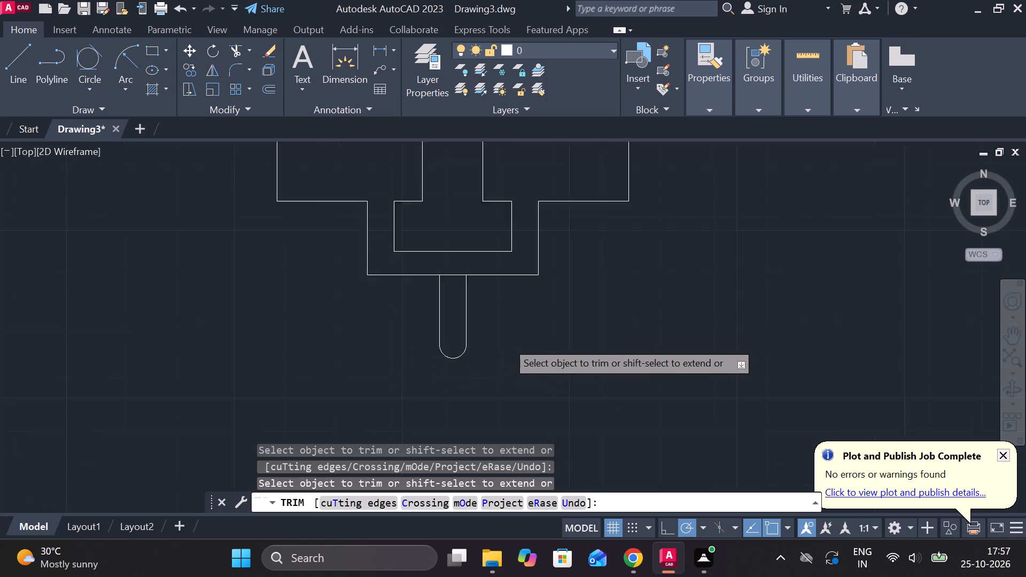
pyautogui.scroll(-2, 507, 341)
pyautogui.scroll(1, 507, 341)
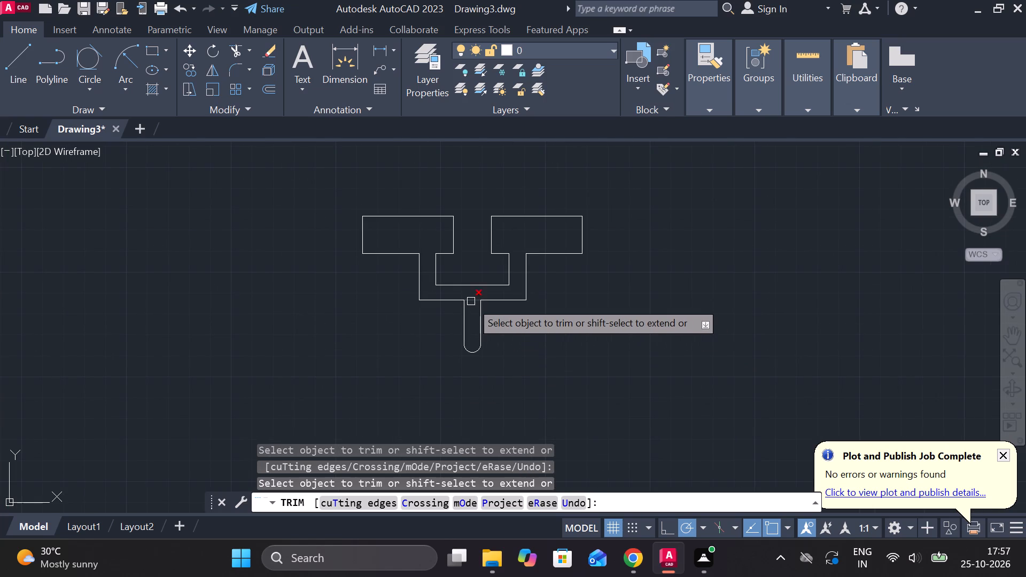
pyautogui.click(471, 301)
pyautogui.scroll(2, 515, 322)
pyautogui.press('Escape')
# Fillet both corners where the stem meets the T profile's bottom edge with radius 3.
pyautogui.write('F R')
pyautogui.press('space')
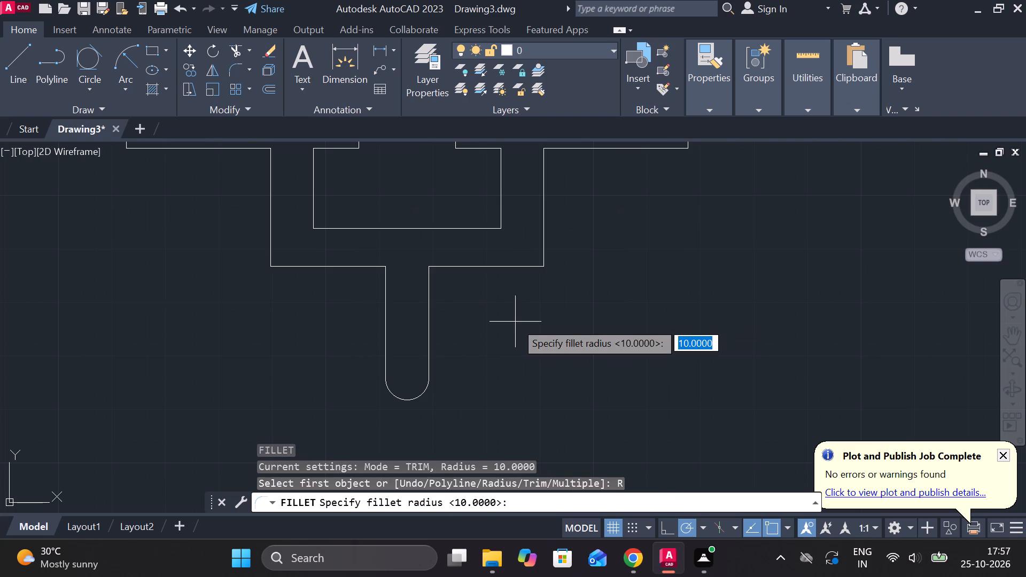
pyautogui.write('3')
pyautogui.press('space')
pyautogui.click(469, 269)
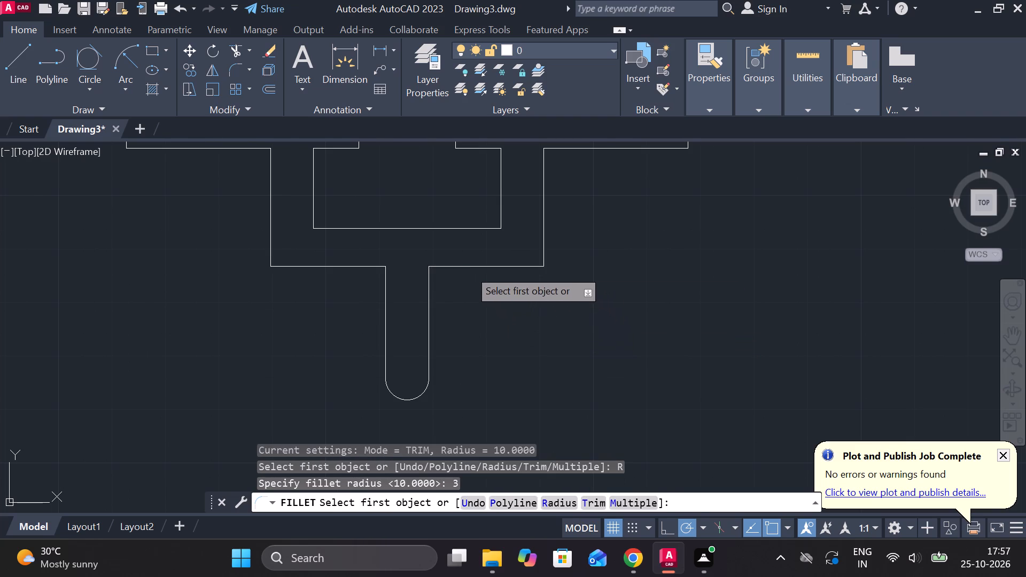
pyautogui.click(431, 287)
pyautogui.press('space')
pyautogui.click(353, 270)
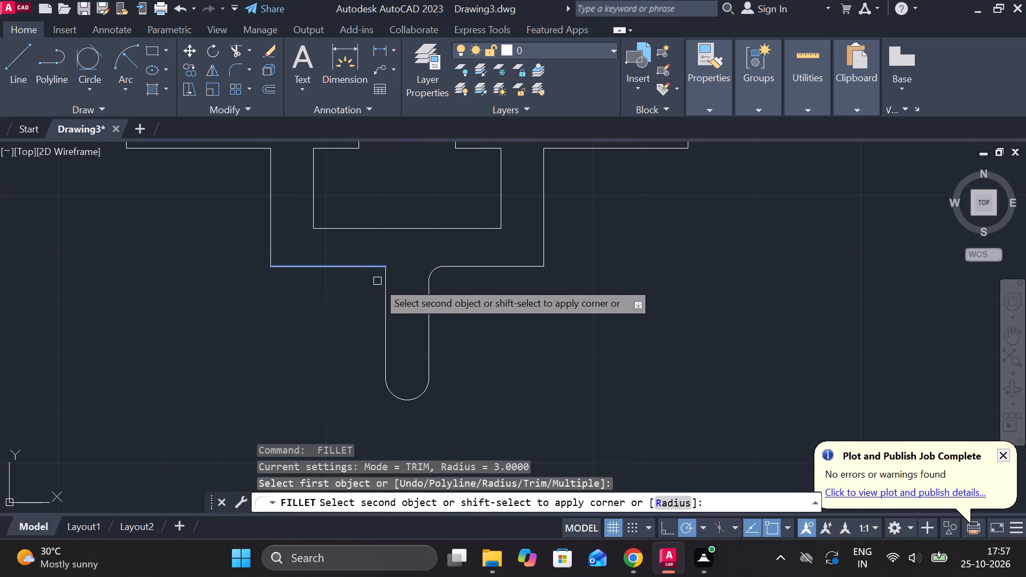
pyautogui.click(381, 286)
pyautogui.click(385, 289)
# Rotate the whole T-slot detail 90° clockwise so that its stem points left.
pyautogui.scroll(-1, 386, 291)
pyautogui.scroll(-1, 458, 312)
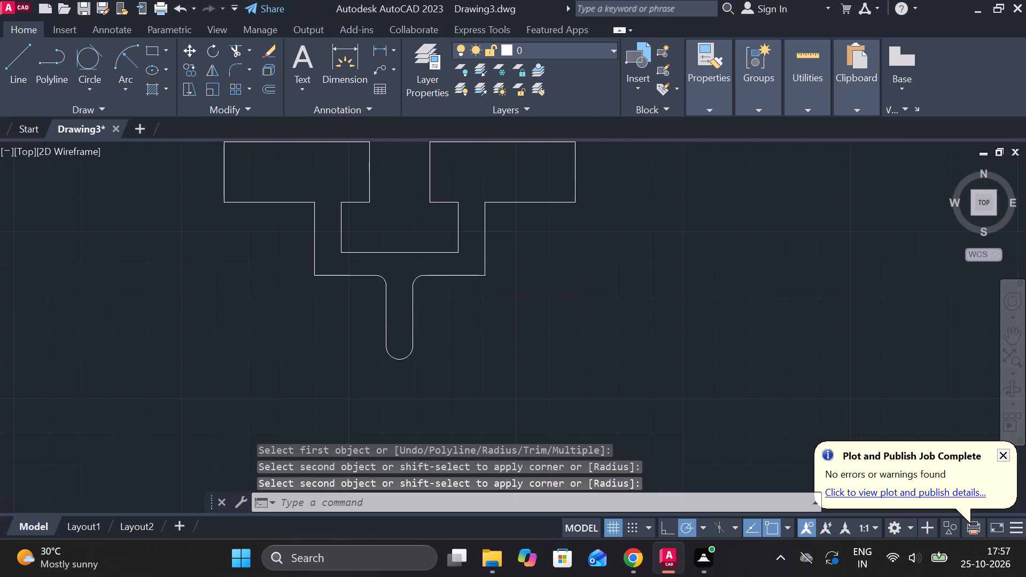
pyautogui.scroll(-1, 468, 312)
pyautogui.scroll(1, 503, 316)
pyautogui.scroll(-1, 503, 316)
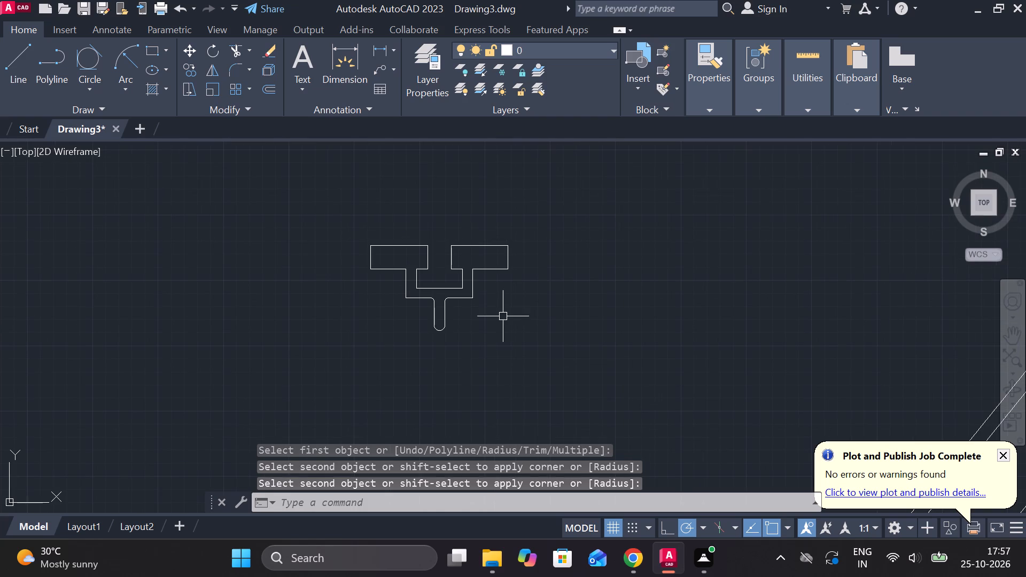
pyautogui.press('Escape')
pyautogui.click(341, 228)
pyautogui.click(566, 348)
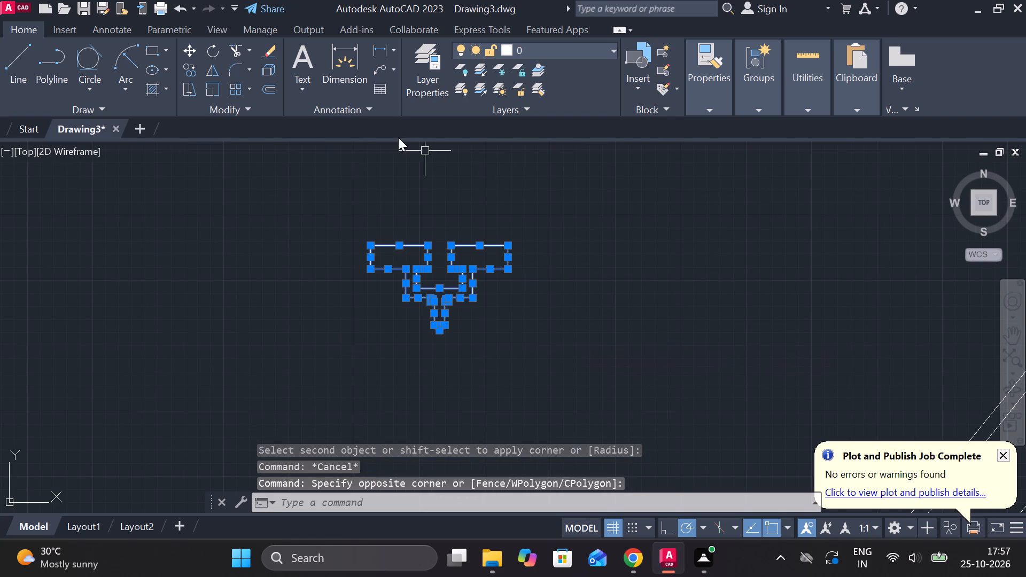
pyautogui.click(208, 52)
pyautogui.click(578, 245)
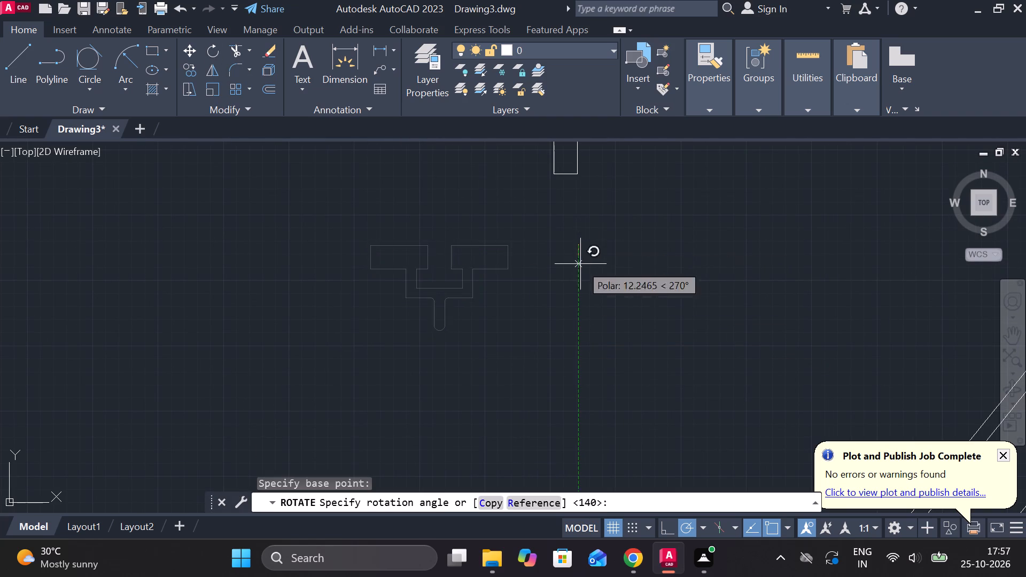
pyautogui.moveTo(582, 283); pyautogui.dragTo(569, 372, button='middle')
pyautogui.scroll(-2, 565, 357)
pyautogui.click(565, 352)
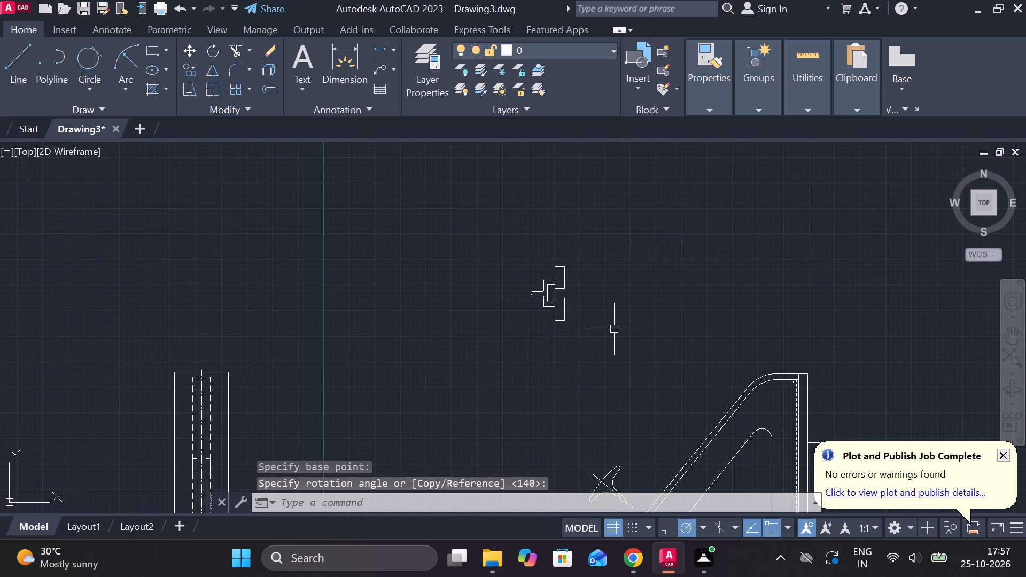
# Move the rotated T-slot detail into the space between the narrow column view and the triangular bracket view.
pyautogui.moveTo(621, 331); pyautogui.dragTo(612, 297, button='middle')
pyautogui.moveTo(497, 205); pyautogui.dragTo(508, 220)
pyautogui.click(617, 344)
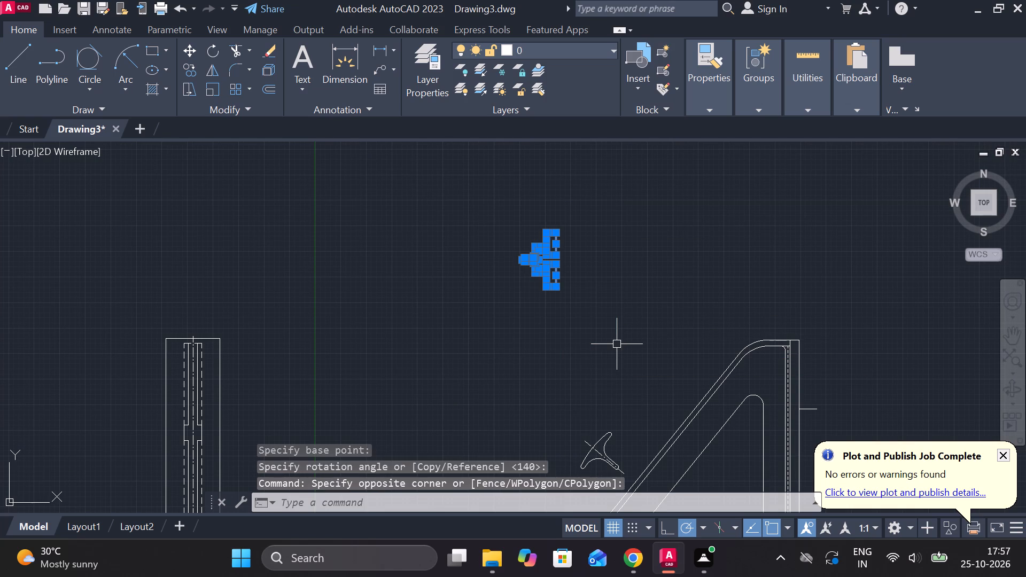
pyautogui.press('m')
pyautogui.press('Return')
pyautogui.moveTo(617, 344); pyautogui.dragTo(617, 355)
pyautogui.scroll(-1, 617, 366)
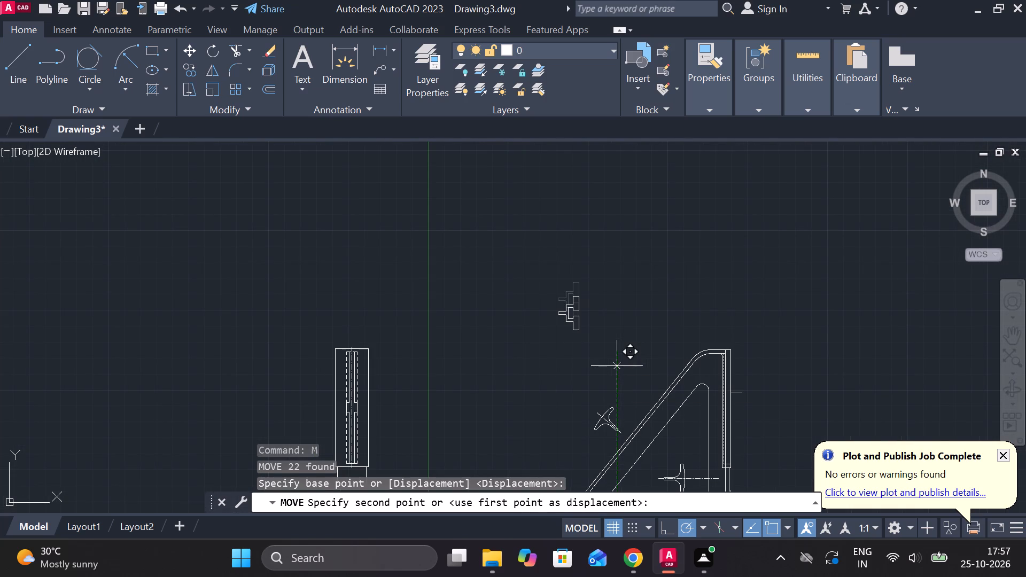
pyautogui.scroll(-2, 605, 385)
pyautogui.moveTo(585, 399); pyautogui.dragTo(556, 333, button='middle')
pyautogui.scroll(2, 545, 325)
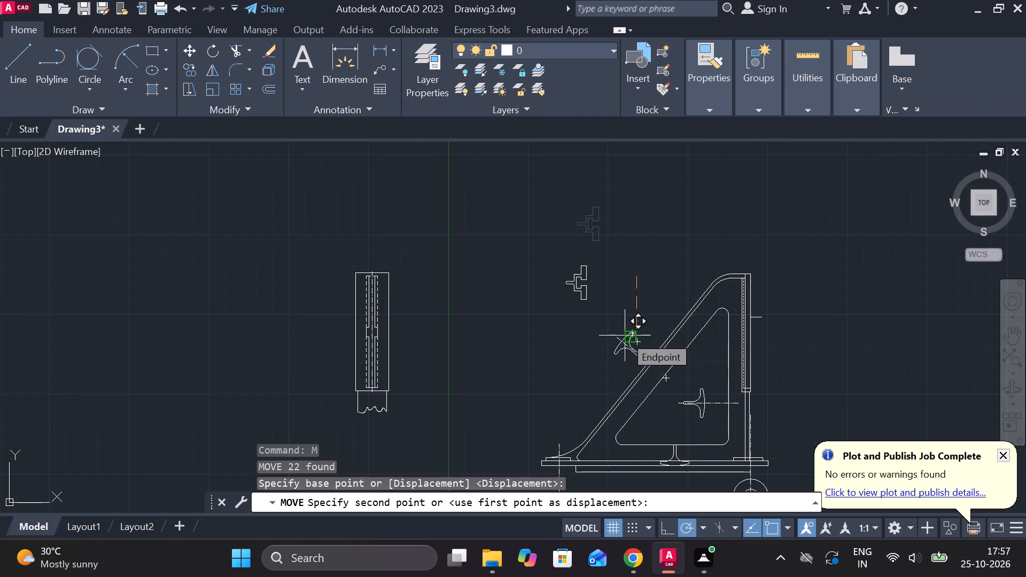
pyautogui.scroll(2, 625, 334)
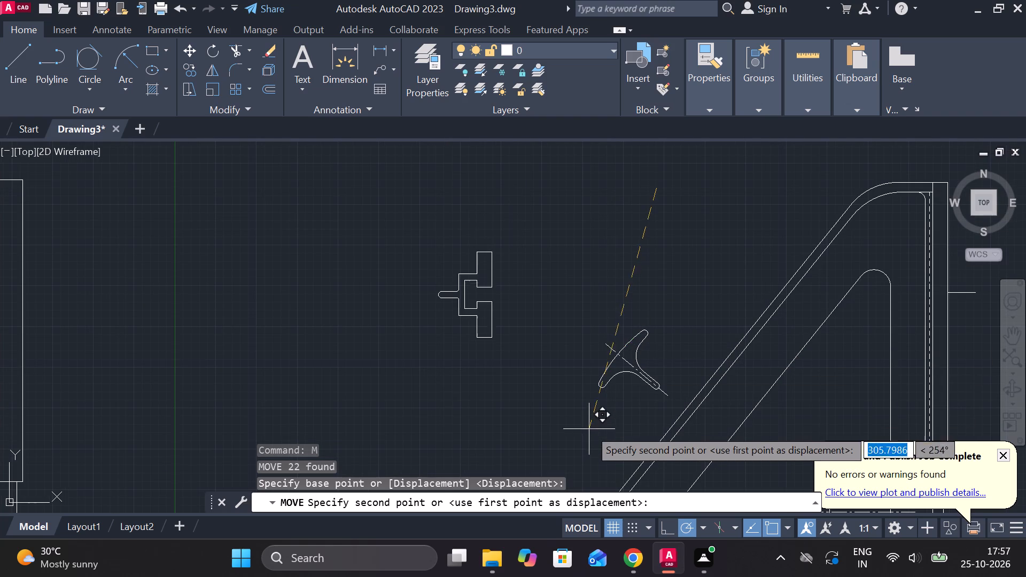
pyautogui.click(550, 397)
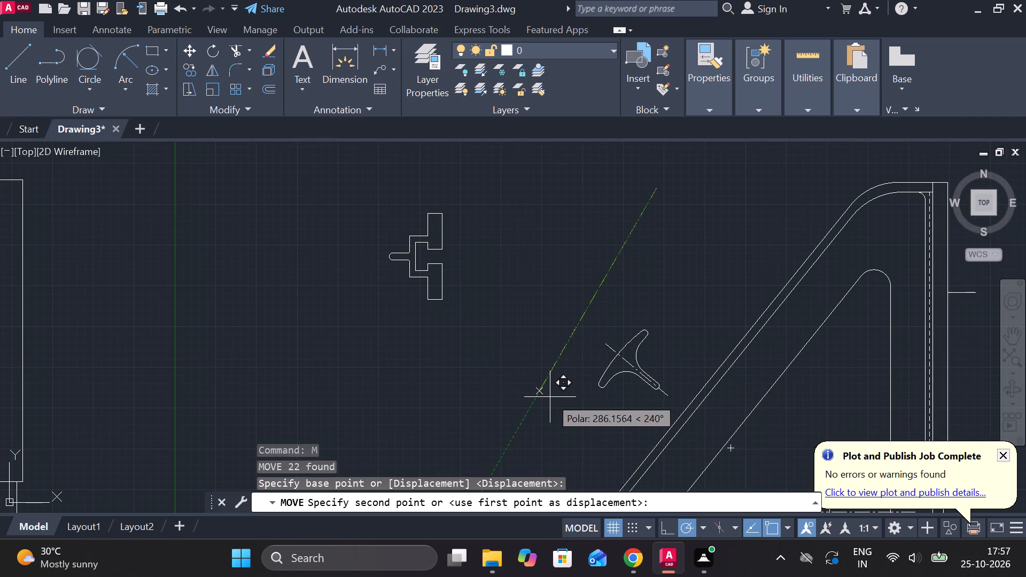
# Add a vertical linear dimension for the height of the narrow column view's rectangle, placed along its right side.
pyautogui.scroll(-1, 586, 385)
pyautogui.moveTo(592, 385); pyautogui.dragTo(611, 303, button='middle')
pyautogui.scroll(-2, 611, 303)
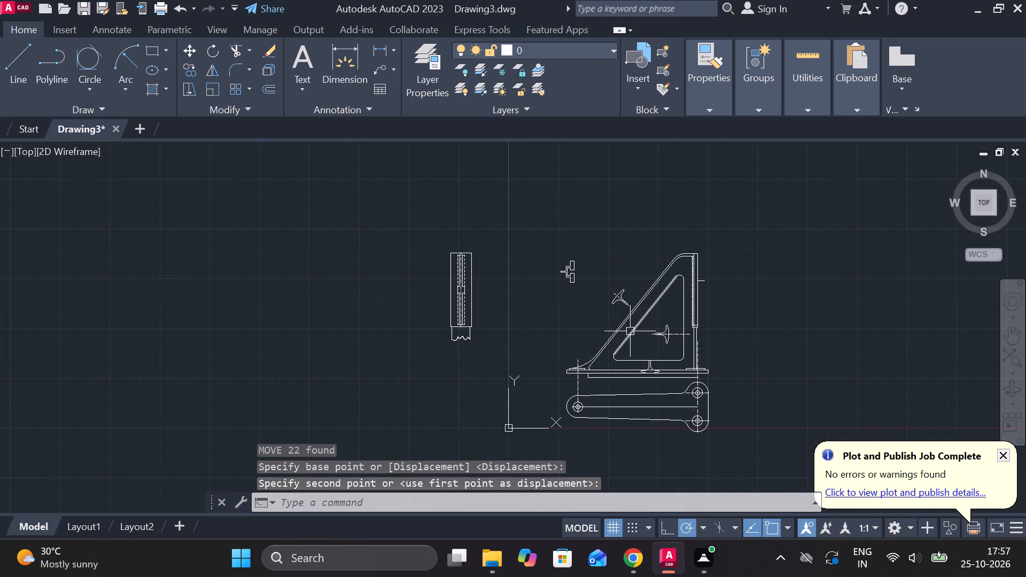
pyautogui.scroll(2, 518, 321)
pyautogui.moveTo(401, 252); pyautogui.dragTo(416, 310, button='middle')
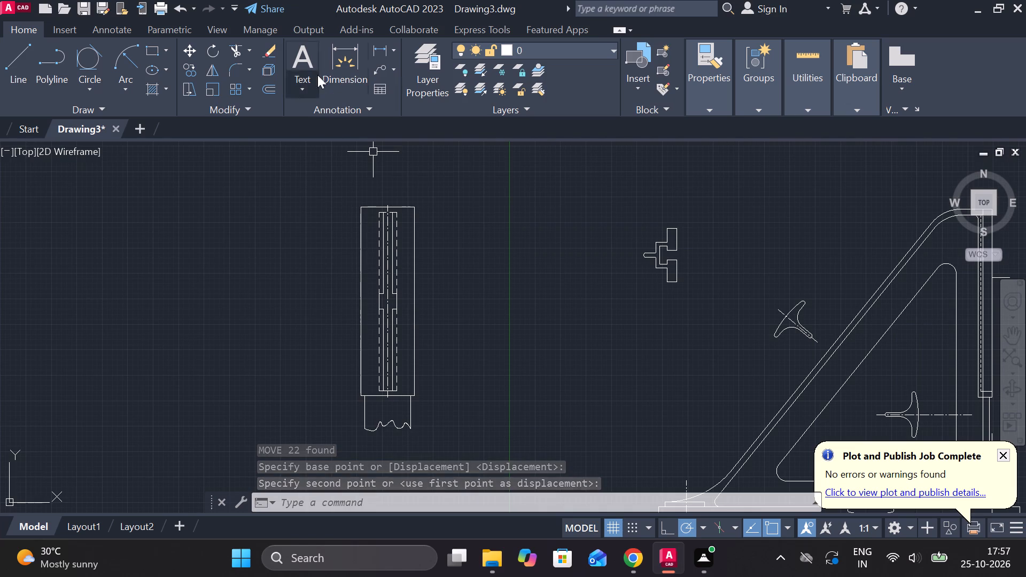
pyautogui.press('d')
pyautogui.press('Escape')
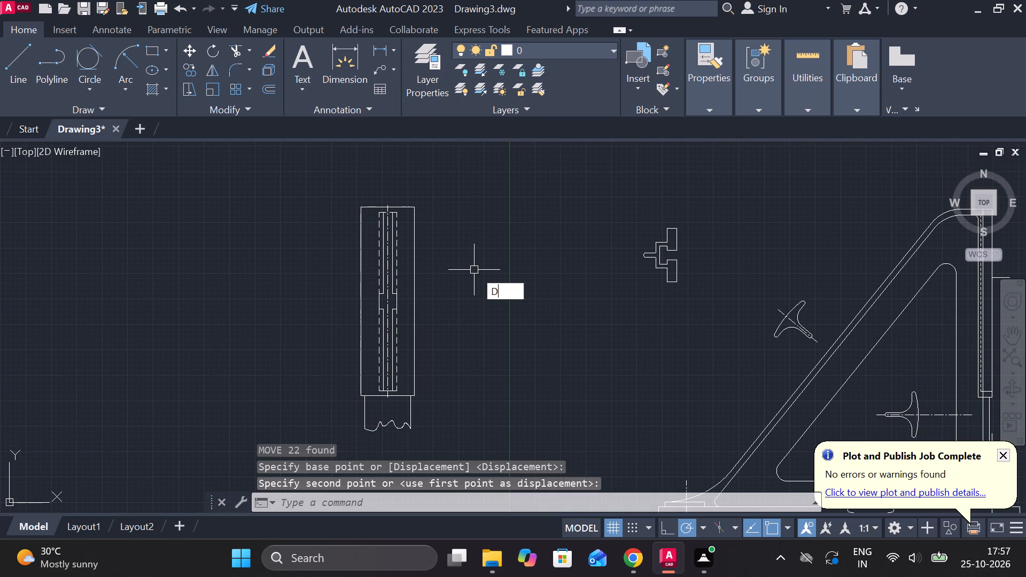
pyautogui.click(380, 47)
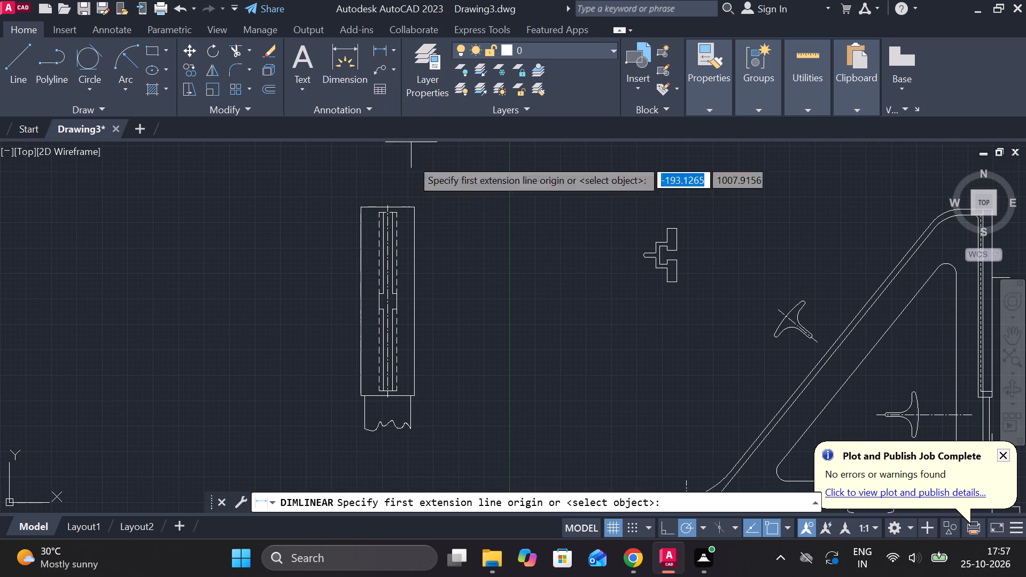
pyautogui.click(412, 214)
pyautogui.click(414, 394)
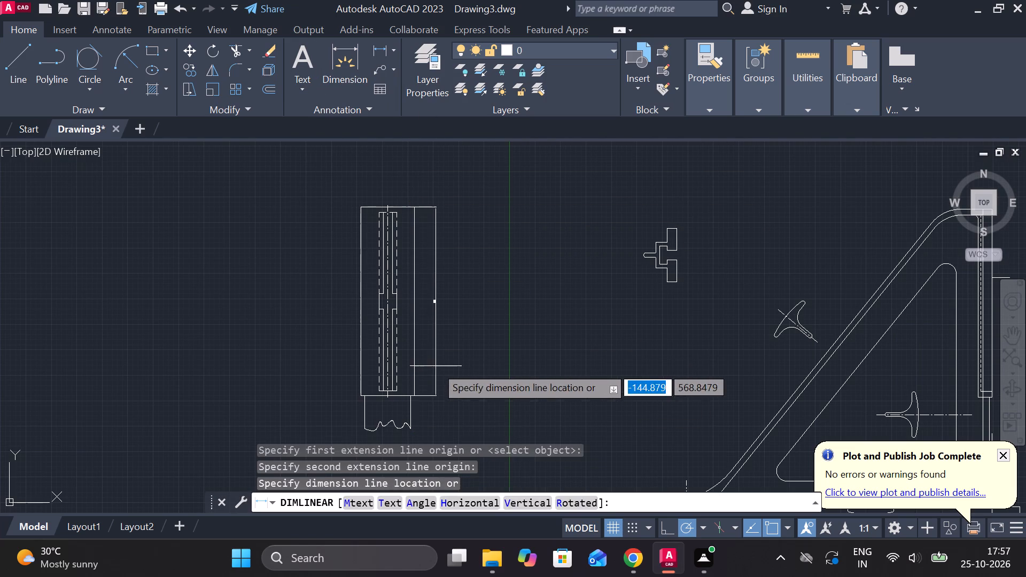
pyautogui.click(436, 366)
# Modify the ISO-25 dimension style to arrow size 5, text height 7 and ISO standard text alignment, and make it current.
pyautogui.press('d')
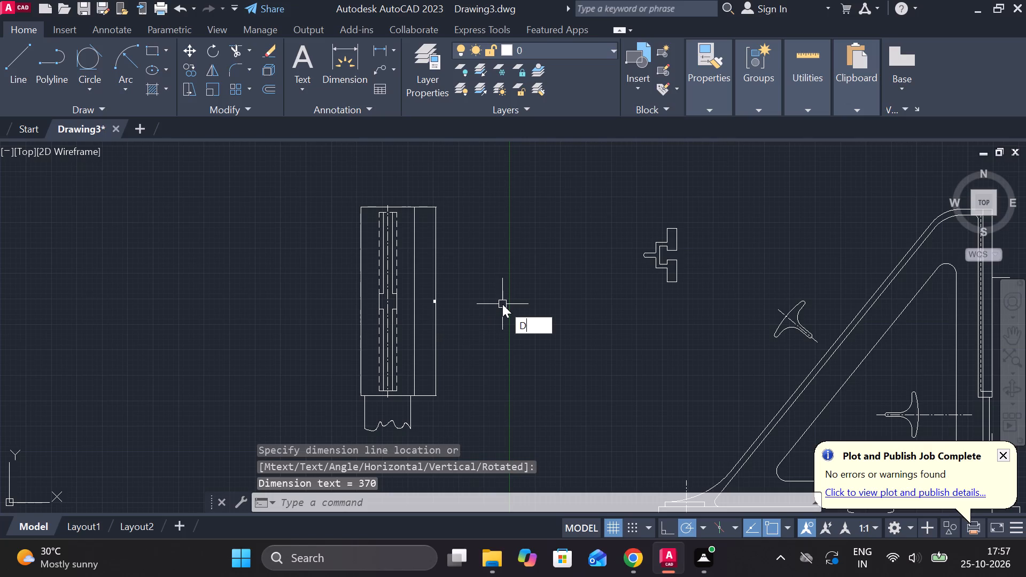
pyautogui.press('space')
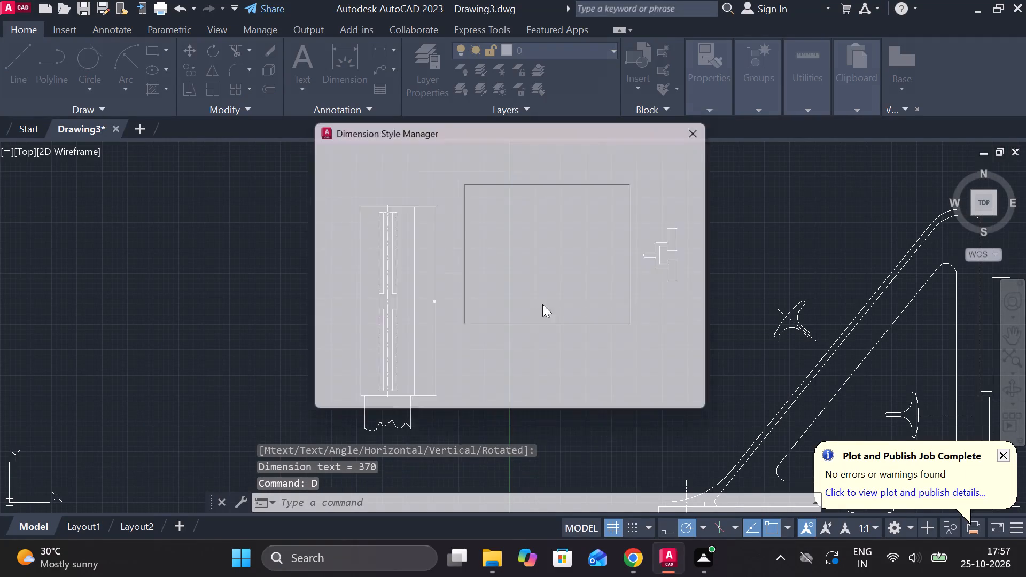
pyautogui.click(670, 243)
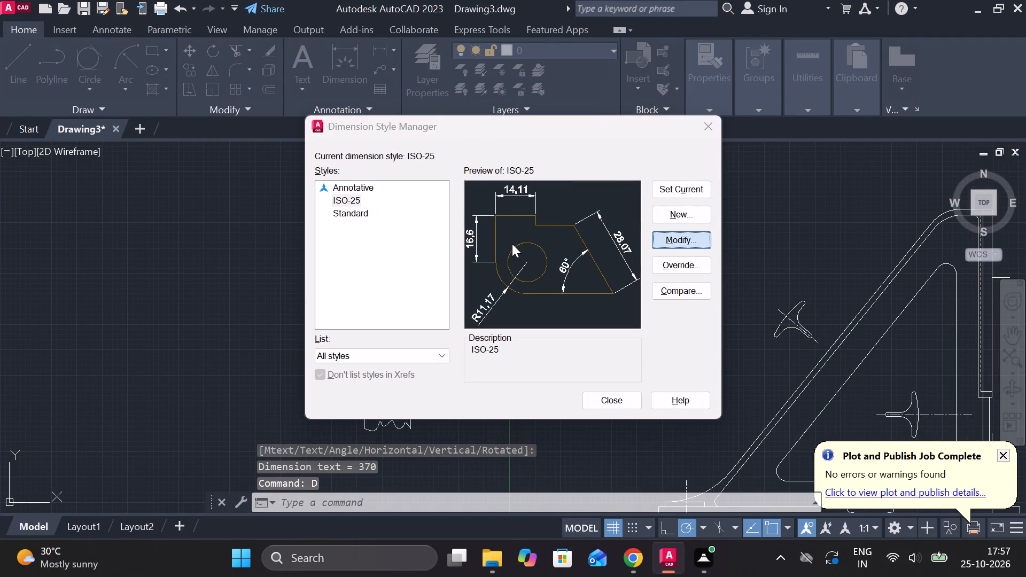
pyautogui.click(339, 85)
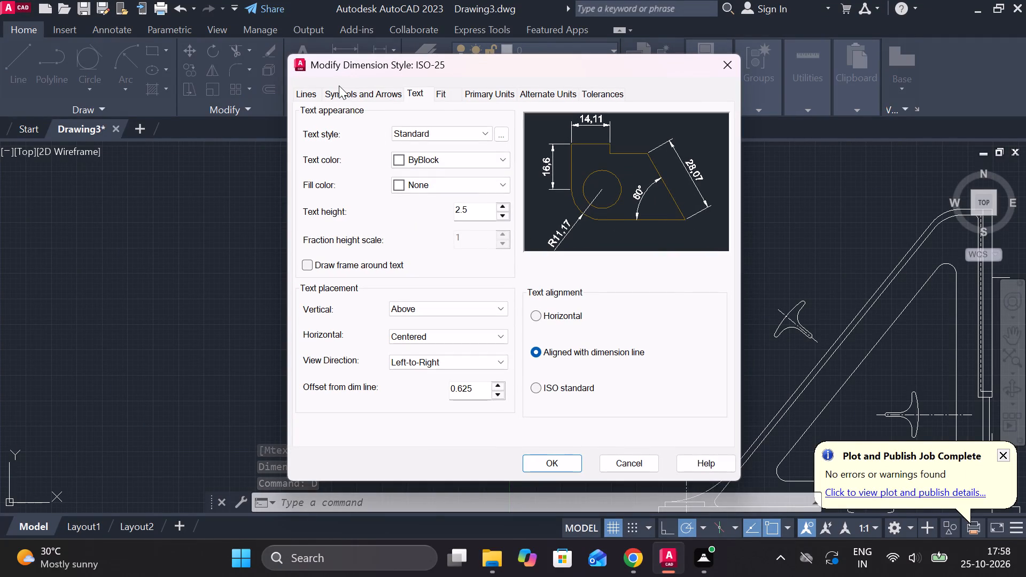
pyautogui.click(366, 97)
pyautogui.moveTo(339, 261); pyautogui.dragTo(275, 259)
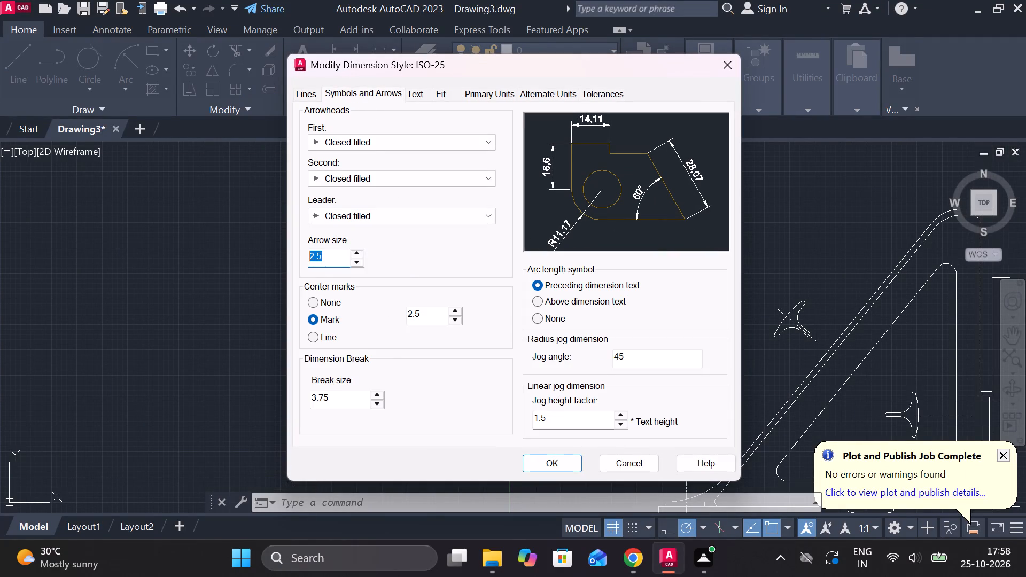
pyautogui.moveTo(275, 259); pyautogui.dragTo(269, 257)
pyautogui.press('5')
pyautogui.click(419, 100)
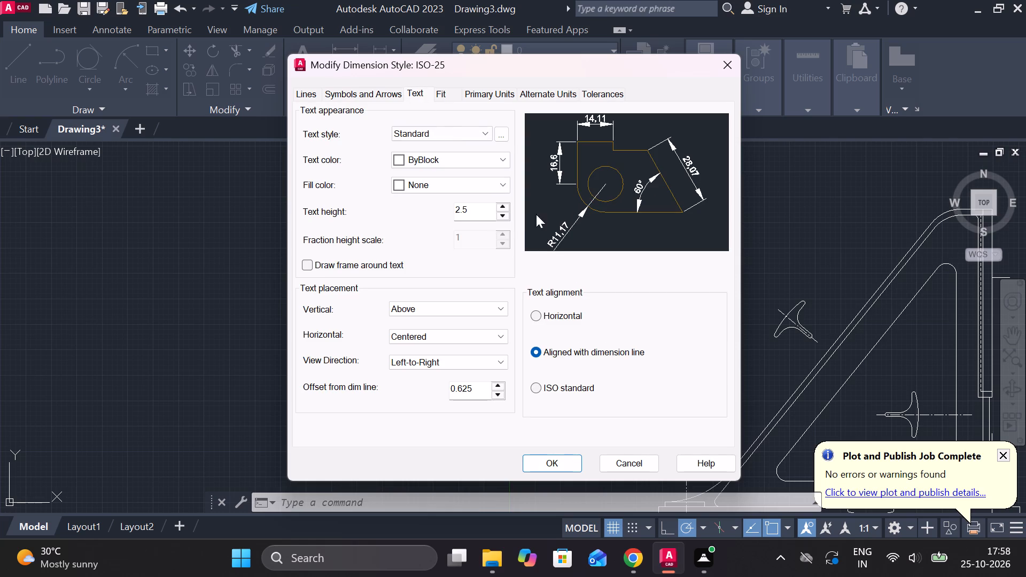
pyautogui.moveTo(479, 218); pyautogui.dragTo(429, 220)
pyautogui.press('7')
pyautogui.click(542, 387)
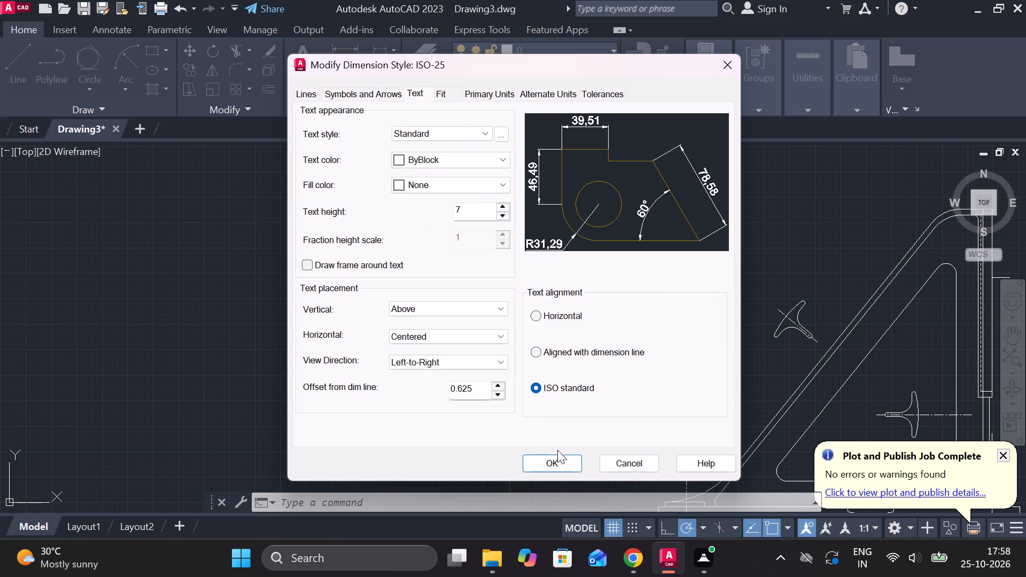
pyautogui.click(557, 455)
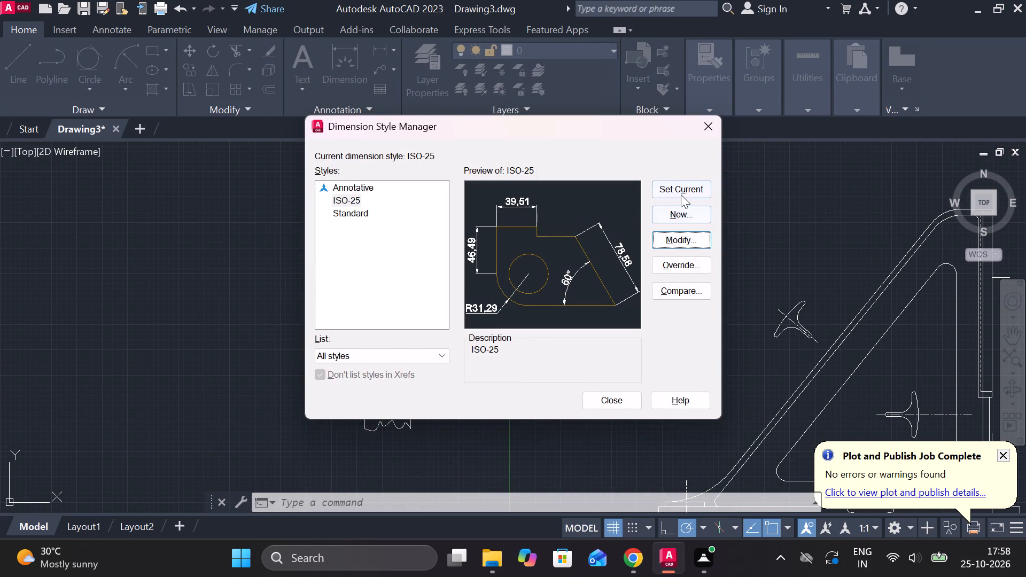
pyautogui.click(681, 194)
pyautogui.click(610, 401)
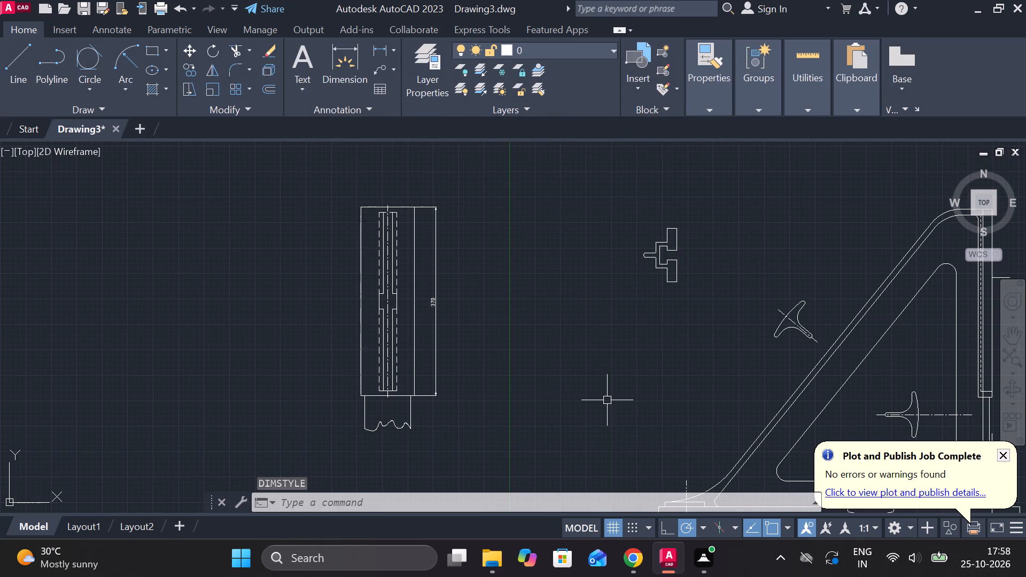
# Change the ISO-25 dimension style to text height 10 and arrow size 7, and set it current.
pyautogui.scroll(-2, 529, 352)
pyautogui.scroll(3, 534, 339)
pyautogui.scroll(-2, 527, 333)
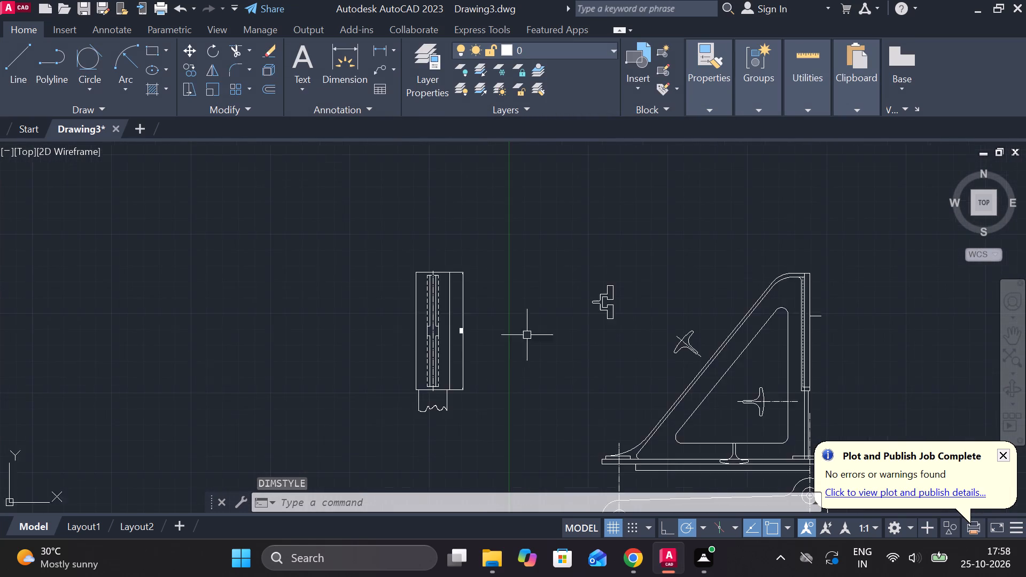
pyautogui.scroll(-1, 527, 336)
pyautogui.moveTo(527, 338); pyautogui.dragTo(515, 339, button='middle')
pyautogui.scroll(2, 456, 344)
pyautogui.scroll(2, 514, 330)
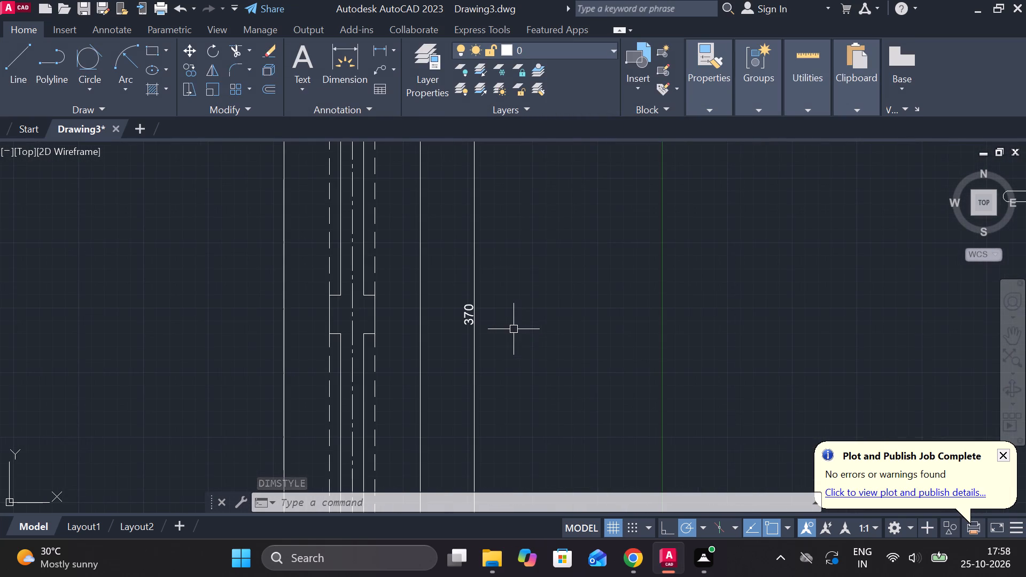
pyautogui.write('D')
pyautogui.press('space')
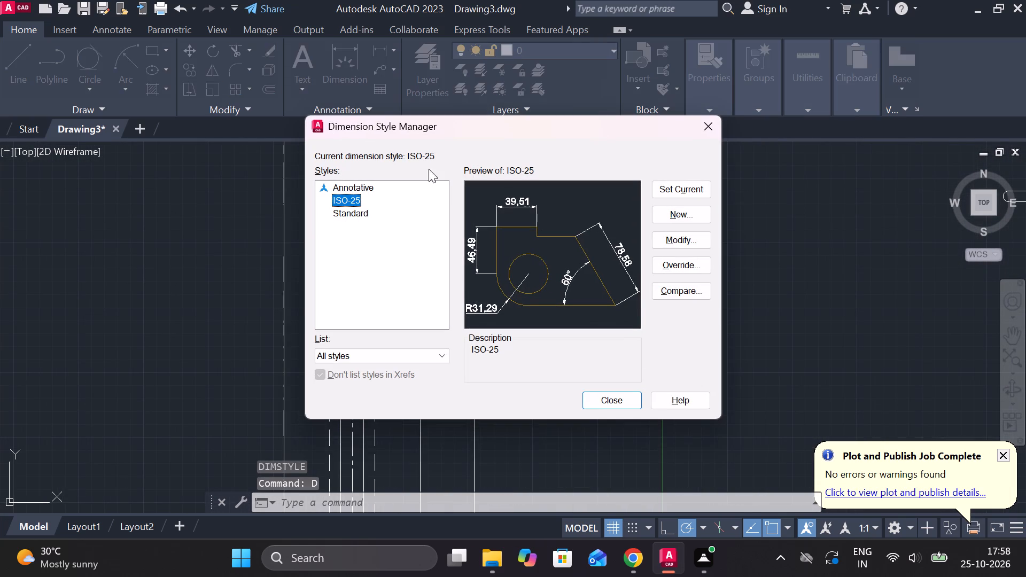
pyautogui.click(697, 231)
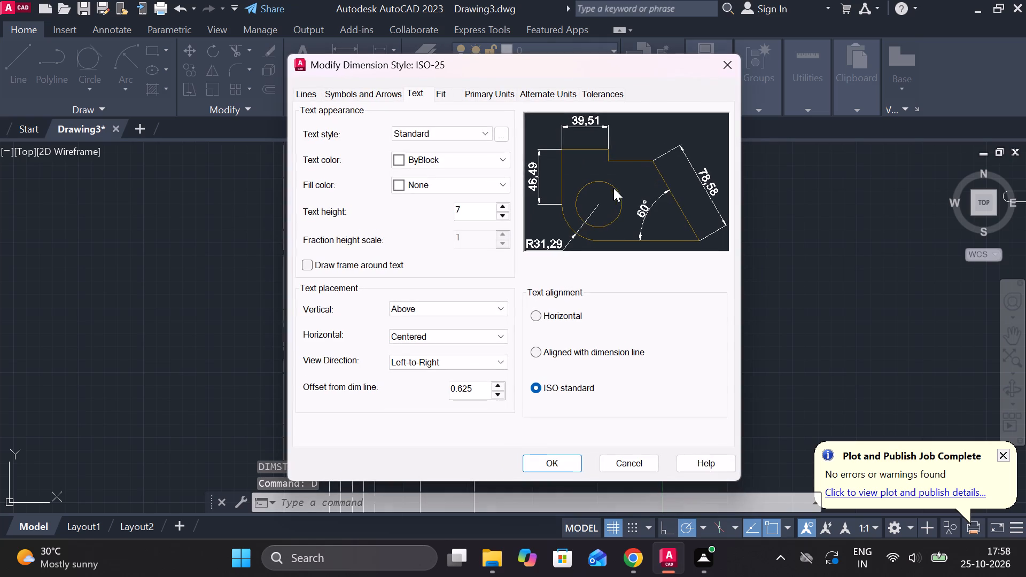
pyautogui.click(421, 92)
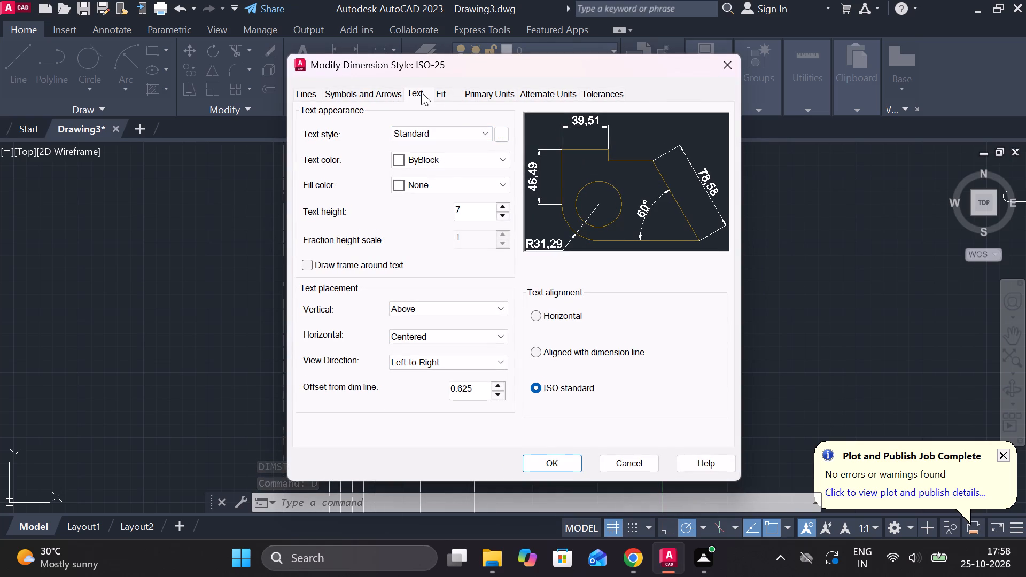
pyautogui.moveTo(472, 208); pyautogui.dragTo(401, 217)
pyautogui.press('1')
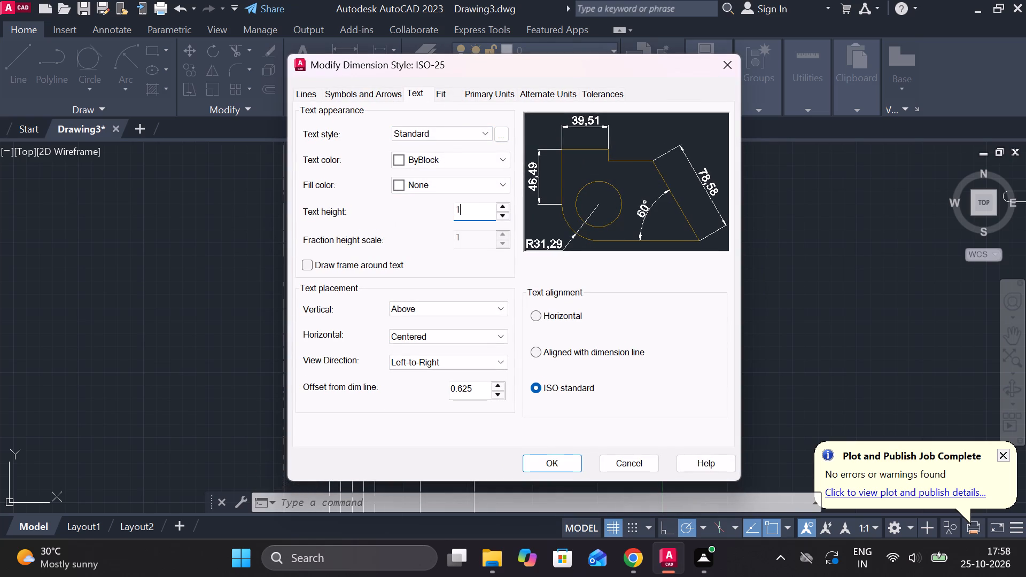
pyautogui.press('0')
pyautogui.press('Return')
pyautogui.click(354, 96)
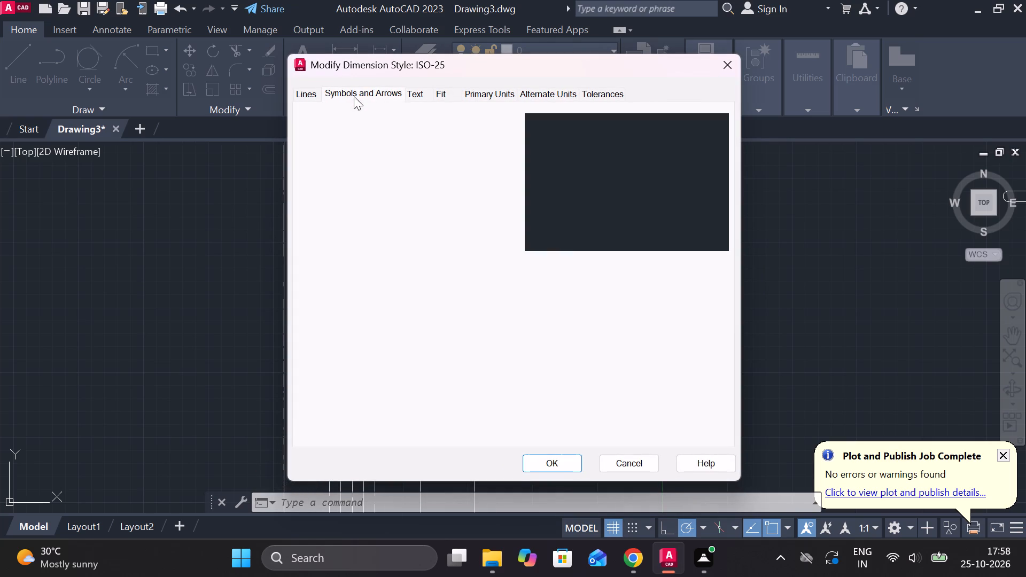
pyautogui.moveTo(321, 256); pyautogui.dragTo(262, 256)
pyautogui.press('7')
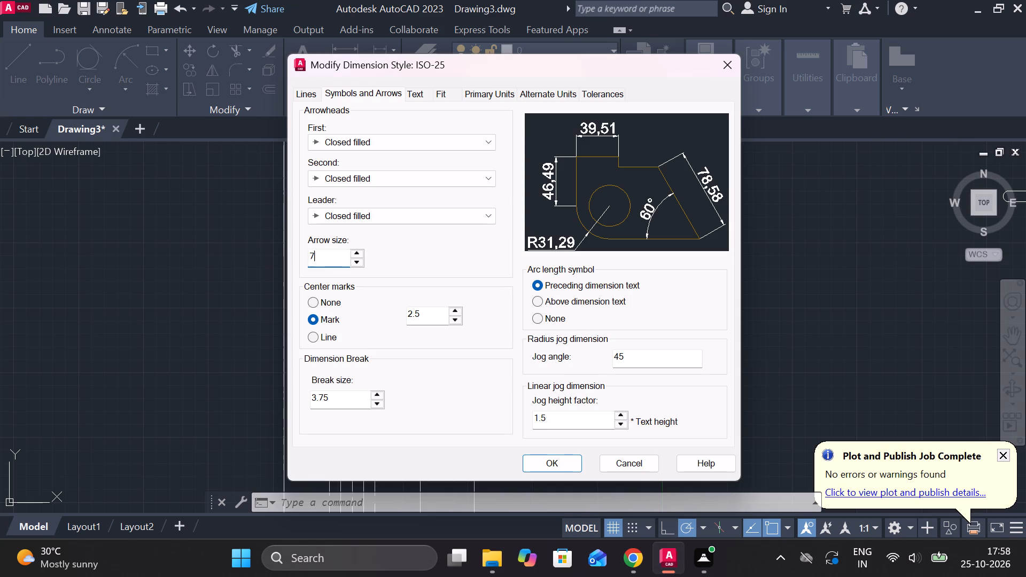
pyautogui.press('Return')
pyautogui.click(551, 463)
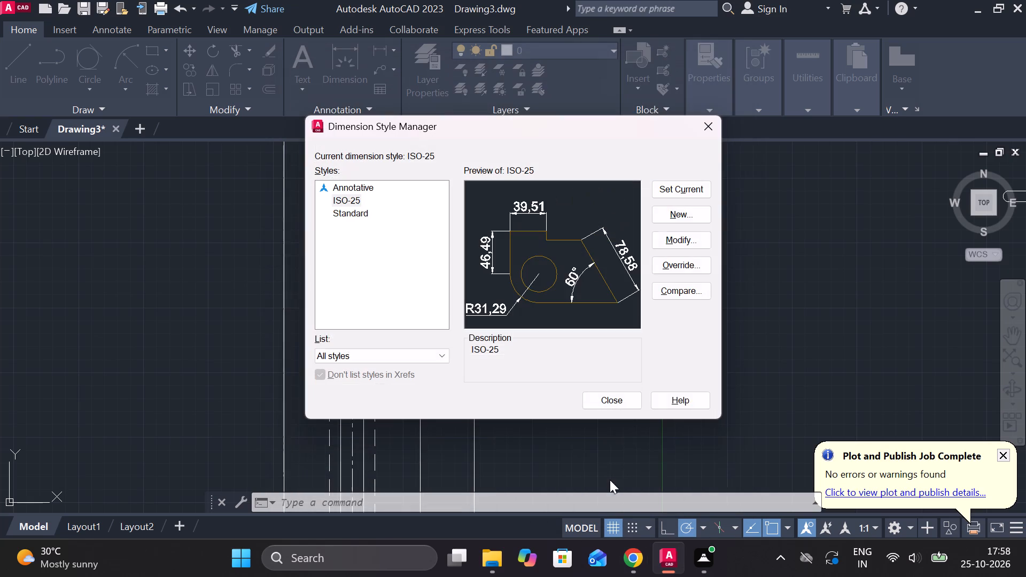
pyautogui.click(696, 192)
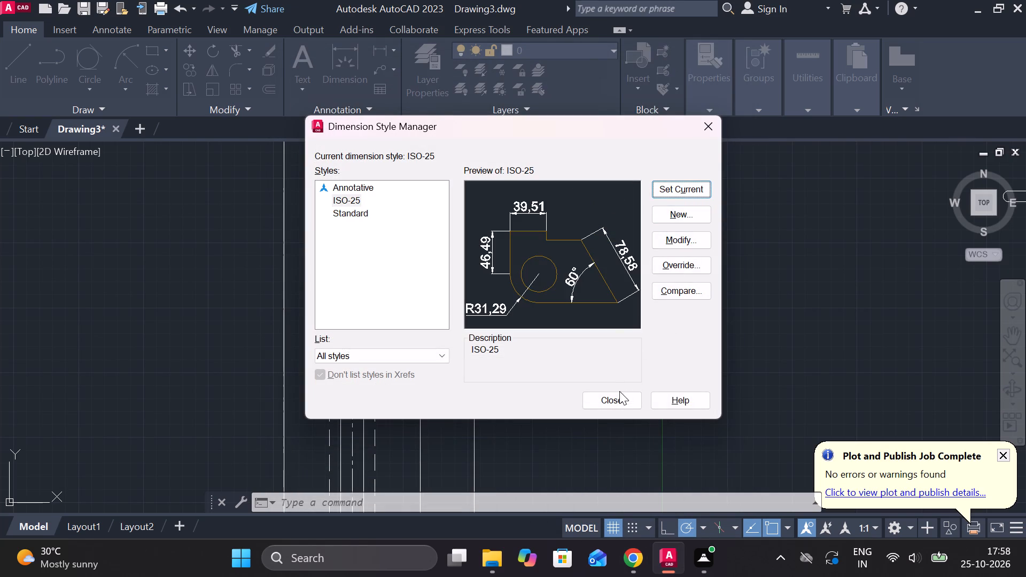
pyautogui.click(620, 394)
# Change the ISO-25 dimension style to text height 15 and arrow size 8, and set it current.
pyautogui.scroll(-2, 620, 394)
pyautogui.moveTo(628, 398); pyautogui.dragTo(570, 337, button='middle')
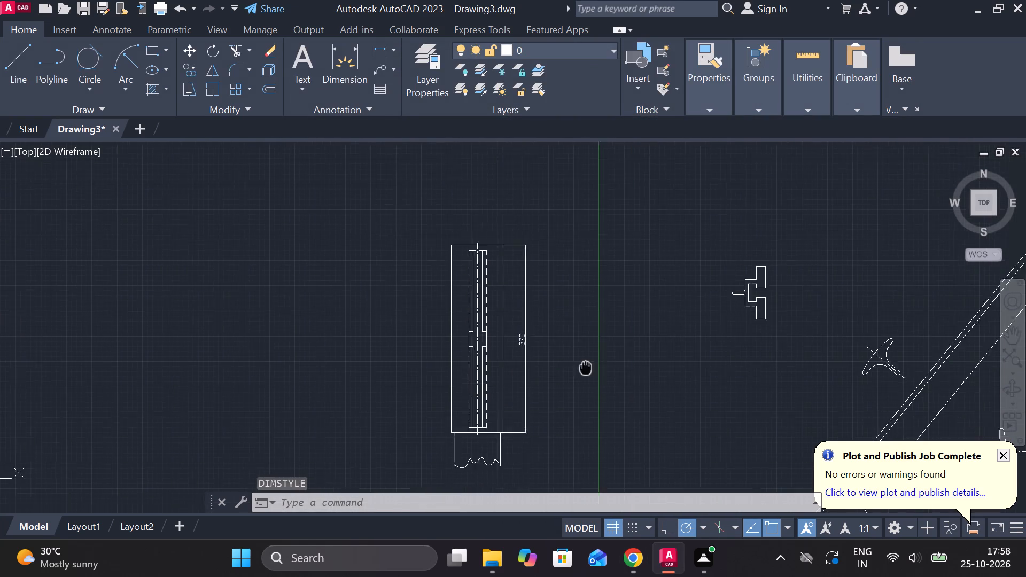
pyautogui.scroll(1, 581, 332)
pyautogui.scroll(-2, 581, 332)
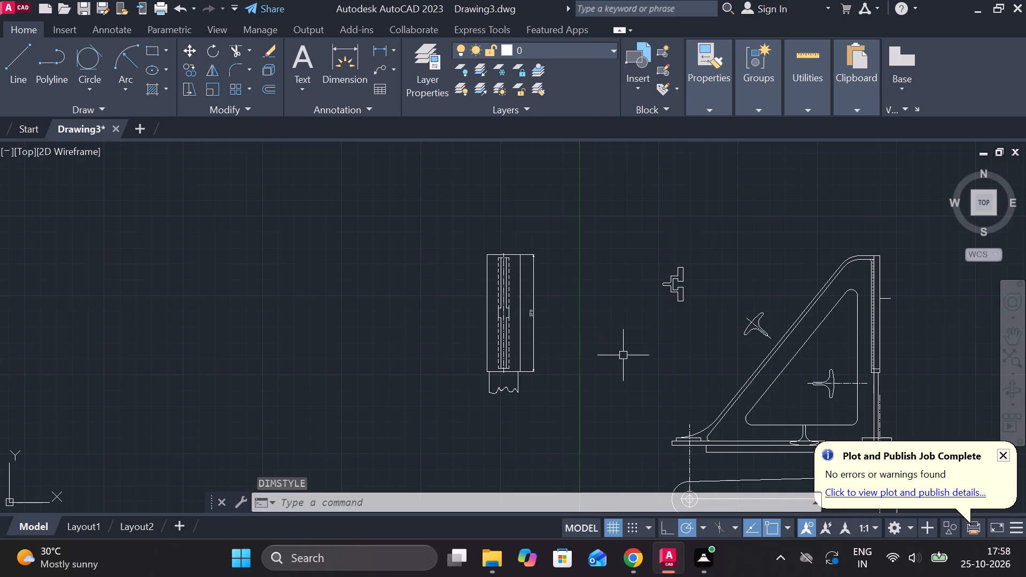
pyautogui.moveTo(623, 355); pyautogui.dragTo(510, 325, button='middle')
pyautogui.scroll(1, 451, 272)
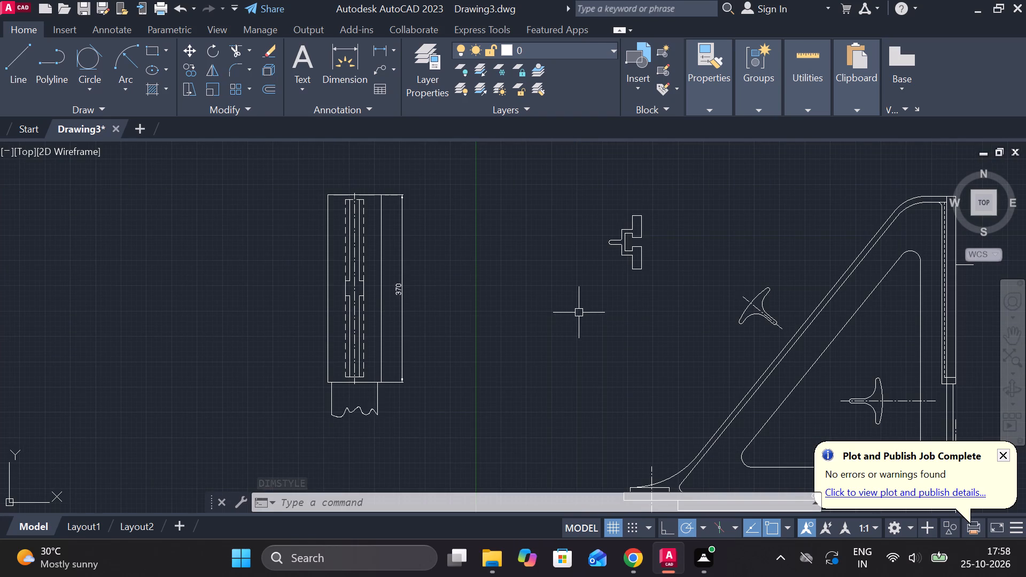
pyautogui.write('D')
pyautogui.press('space')
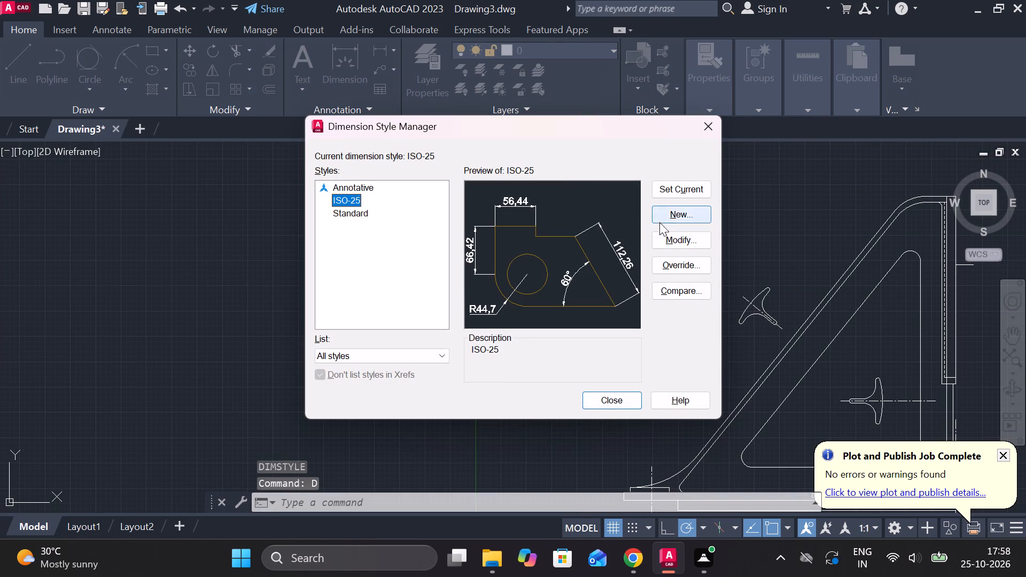
pyautogui.click(670, 236)
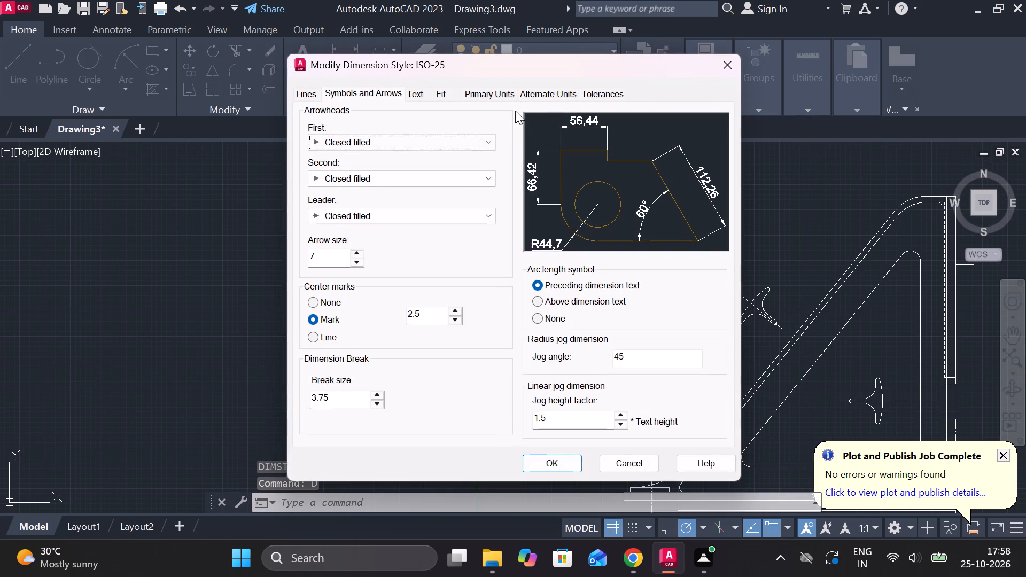
pyautogui.click(422, 95)
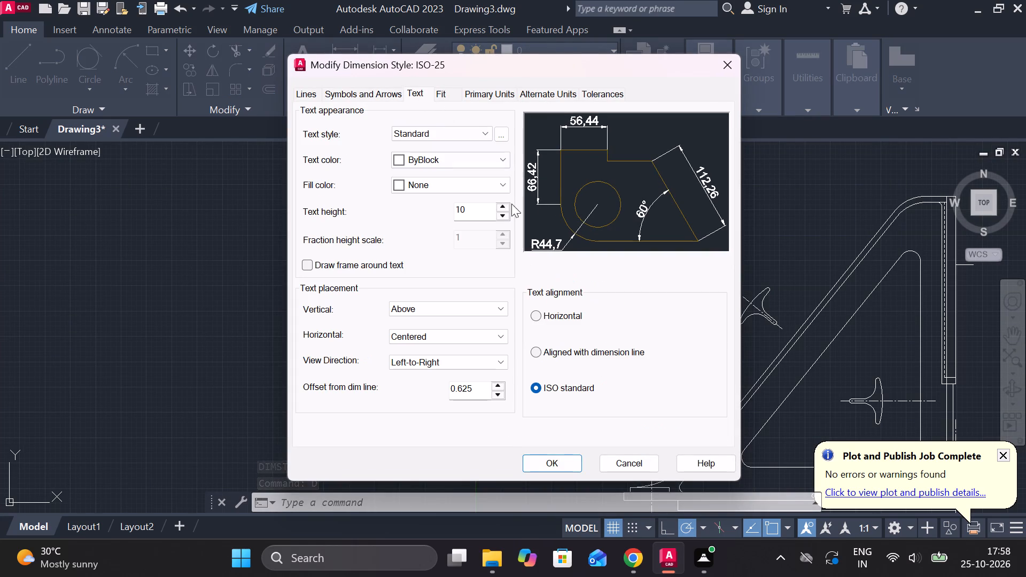
pyautogui.moveTo(479, 204); pyautogui.dragTo(449, 202)
pyautogui.write('14')
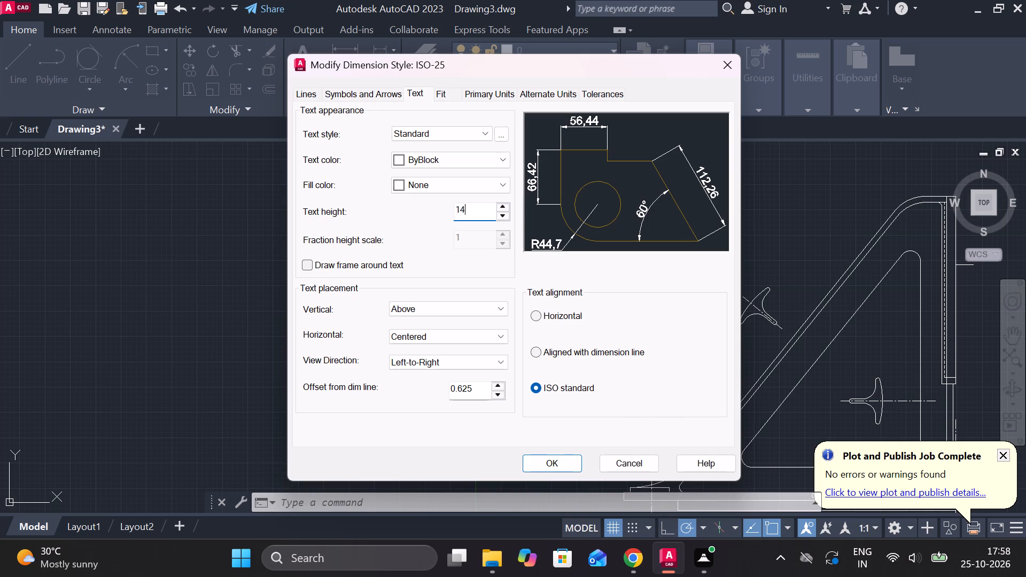
pyautogui.press('BackSpace')
pyautogui.press('5')
pyautogui.press('Return')
pyautogui.click(382, 91)
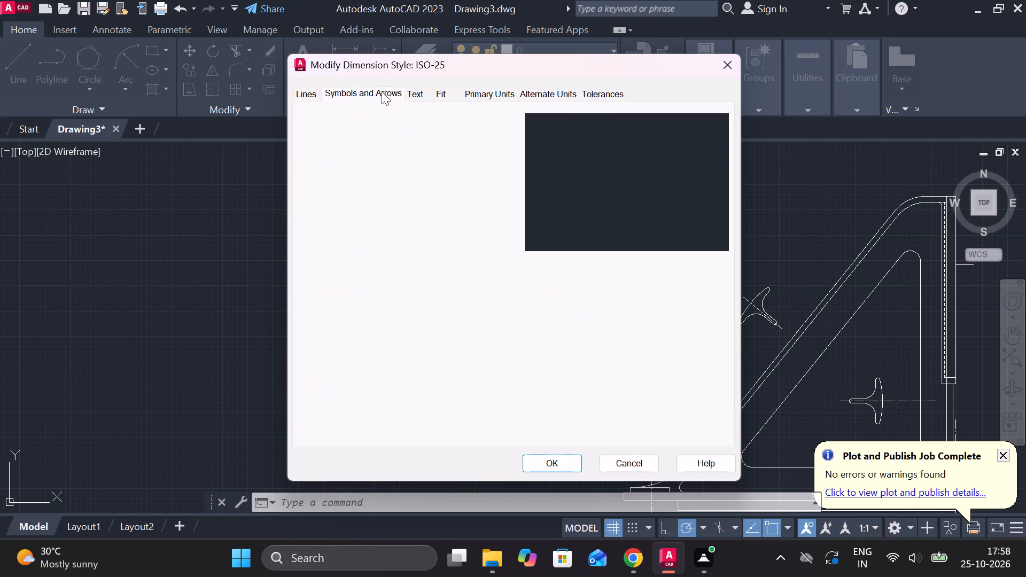
pyautogui.click(333, 259)
pyautogui.moveTo(324, 259); pyautogui.dragTo(291, 245)
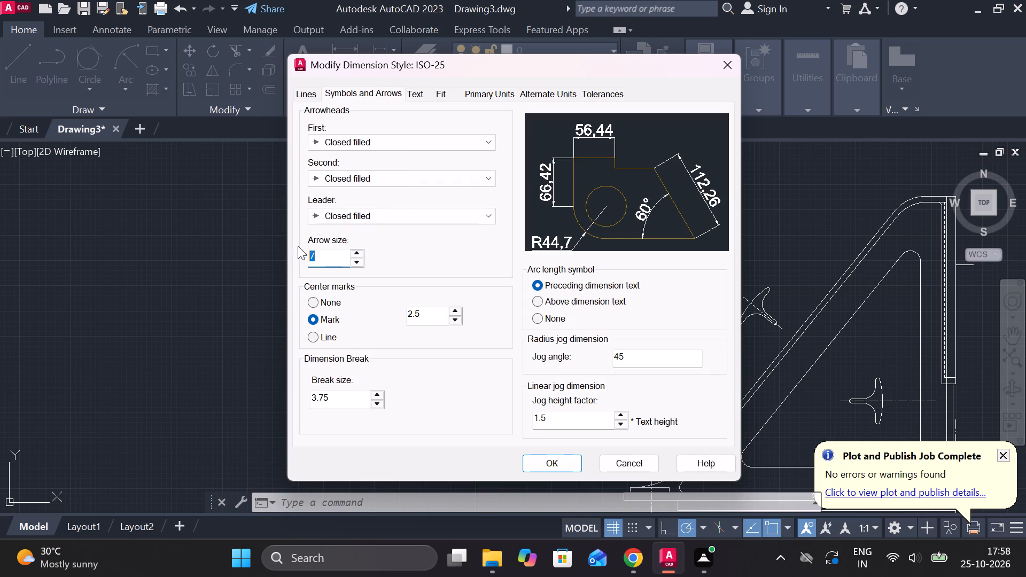
pyautogui.press('8')
pyautogui.press('Return')
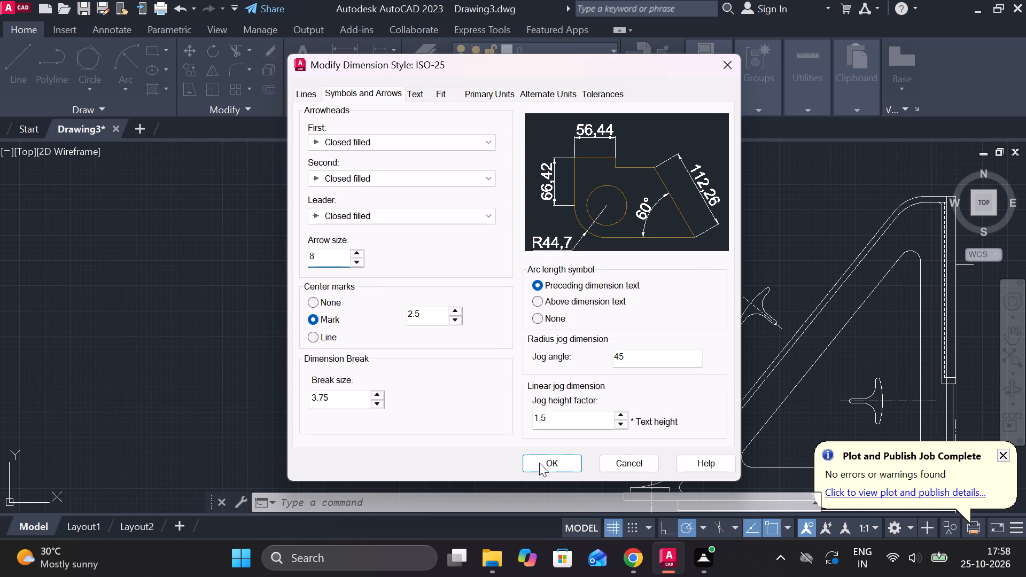
pyautogui.click(539, 463)
pyautogui.click(663, 182)
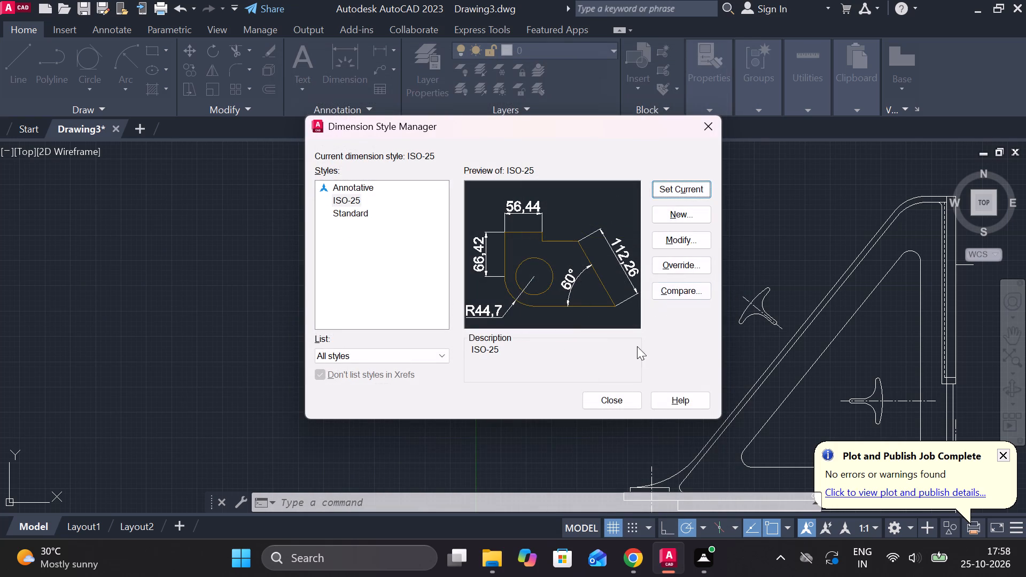
pyautogui.click(624, 399)
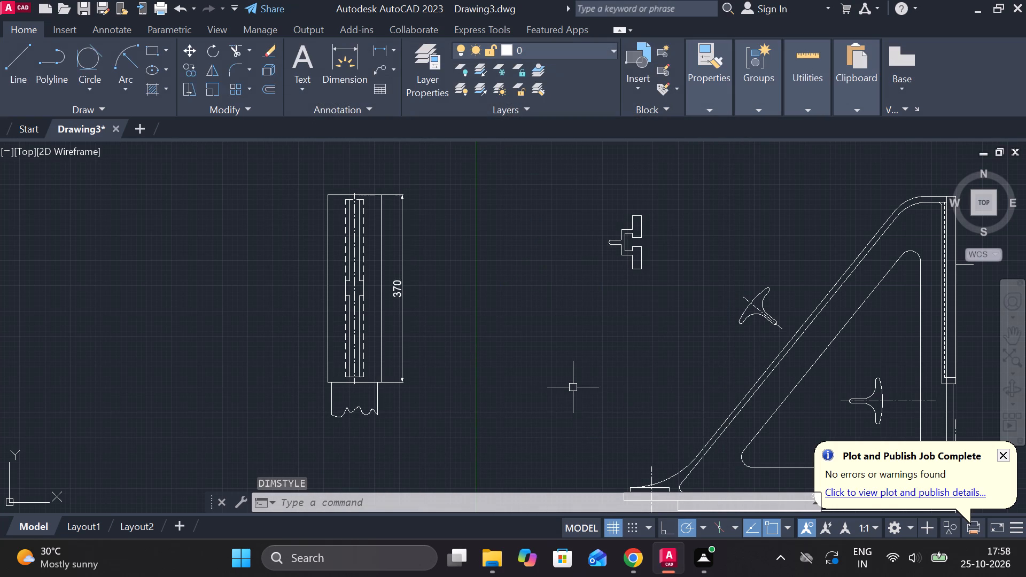
# Add a horizontal linear dimension for the width of the narrow column view's rectangle, placed above its top edge.
pyautogui.click(375, 51)
pyautogui.moveTo(401, 234); pyautogui.dragTo(441, 279, button='middle')
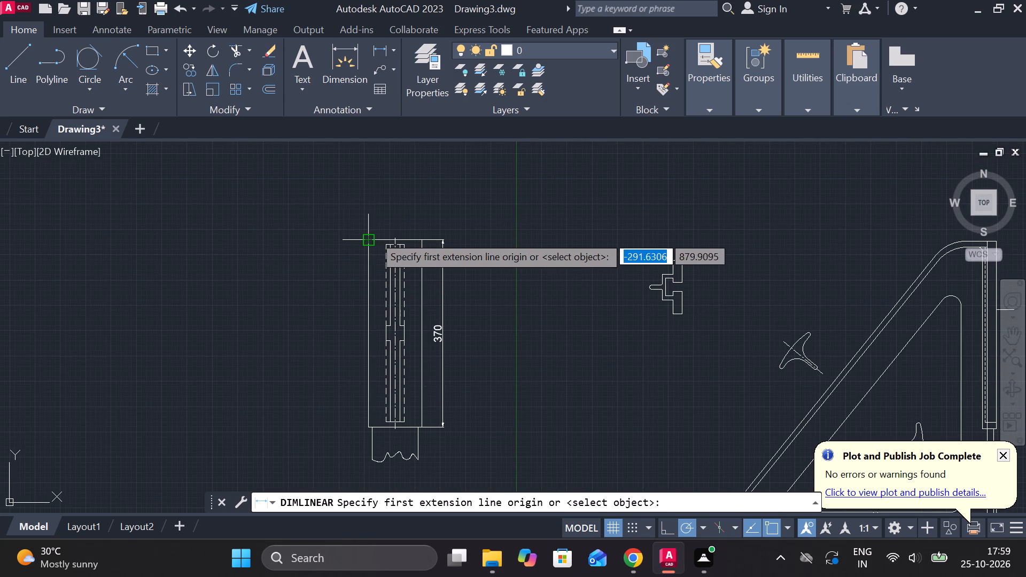
pyautogui.click(374, 235)
pyautogui.click(421, 244)
pyautogui.click(406, 218)
pyautogui.moveTo(523, 288); pyautogui.dragTo(523, 288, button='middle')
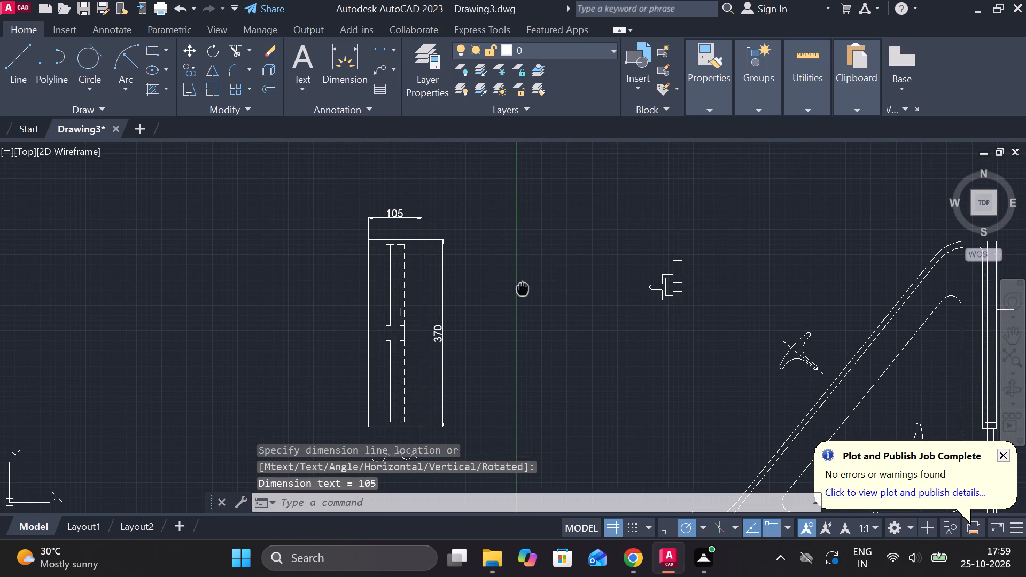
# Add a vertical linear dimension for the gap between the column view's upper and lower slots, placed outside the rectangle's left edge.
pyautogui.moveTo(523, 288); pyautogui.dragTo(535, 270, button='middle')
pyautogui.press('space')
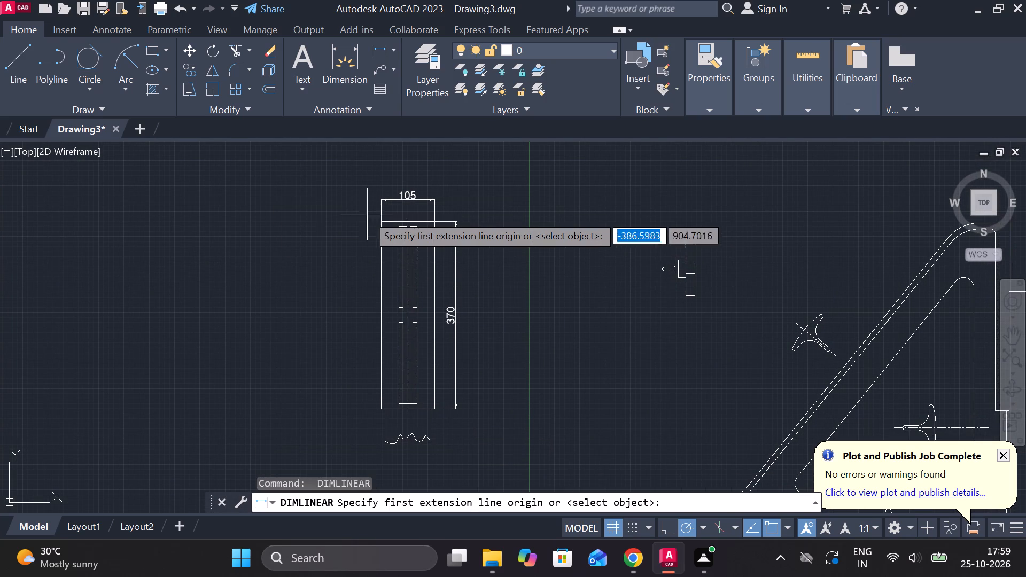
pyautogui.scroll(2, 365, 252)
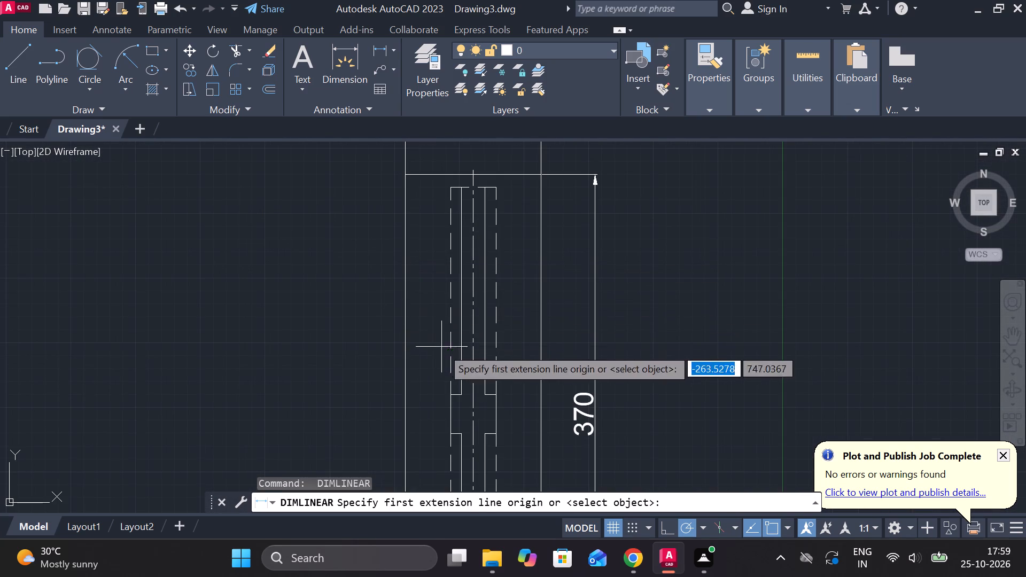
pyautogui.moveTo(441, 349); pyautogui.dragTo(435, 277, button='middle')
pyautogui.scroll(2, 423, 340)
pyautogui.click(478, 298)
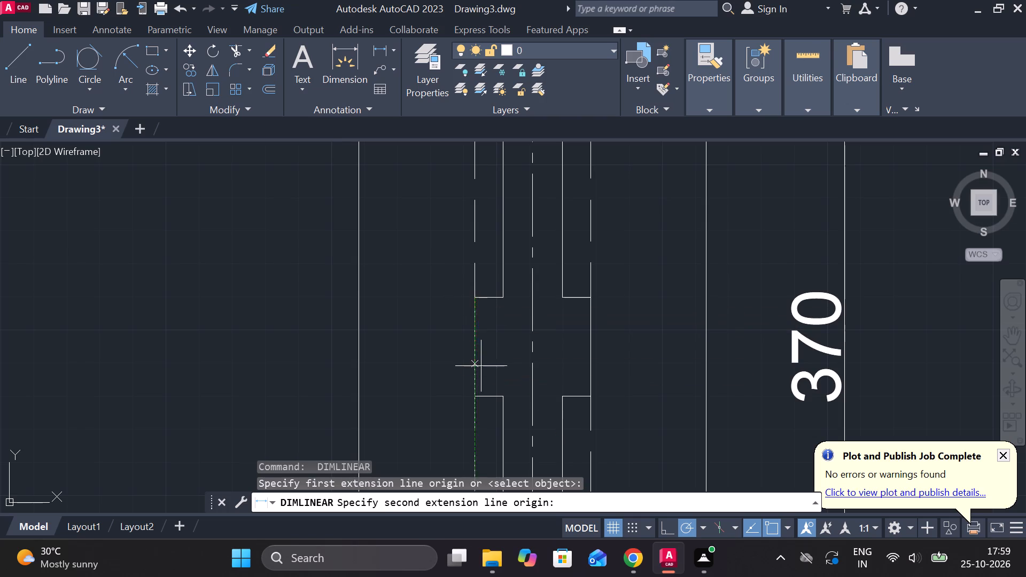
pyautogui.click(472, 392)
pyautogui.moveTo(322, 365); pyautogui.dragTo(447, 338, button='middle')
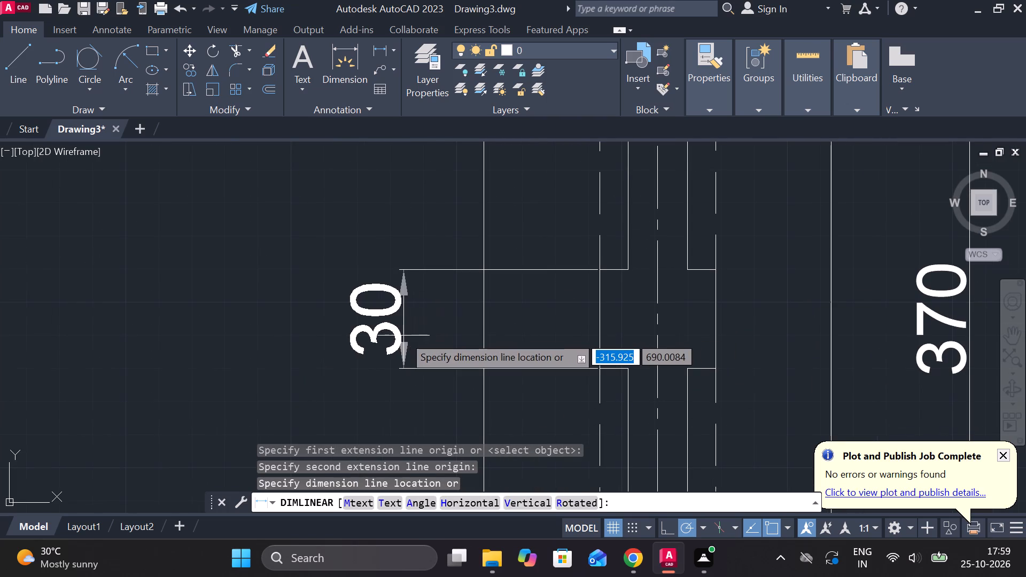
pyautogui.click(403, 336)
# Add a vertical linear dimension from the rectangle's top-left corner to the gap's upper edge, placed left of the column view.
pyautogui.scroll(-2, 403, 336)
pyautogui.press('space')
pyautogui.moveTo(431, 222); pyautogui.dragTo(448, 333, button='middle')
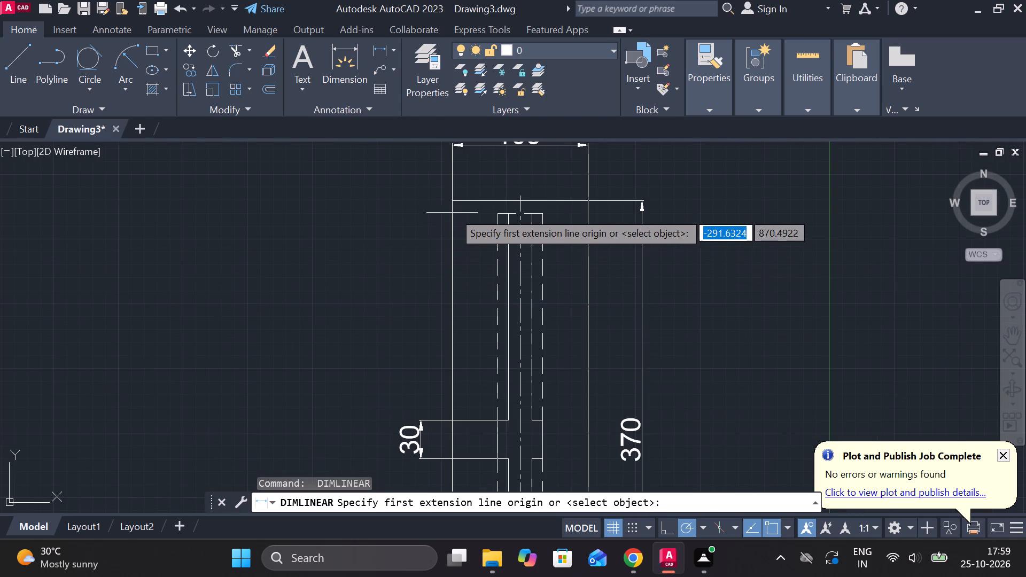
pyautogui.click(454, 206)
pyautogui.click(447, 420)
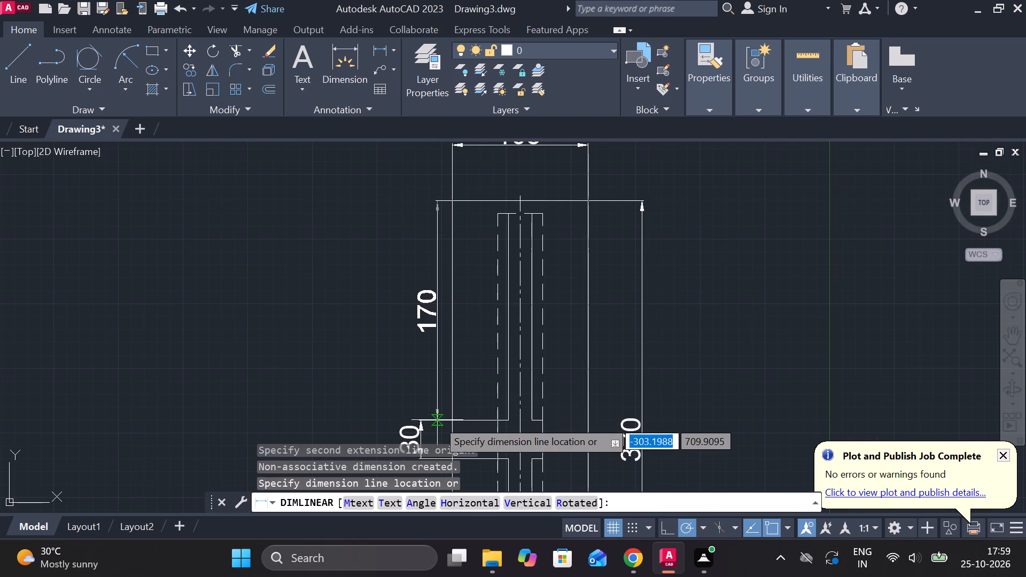
pyautogui.click(418, 422)
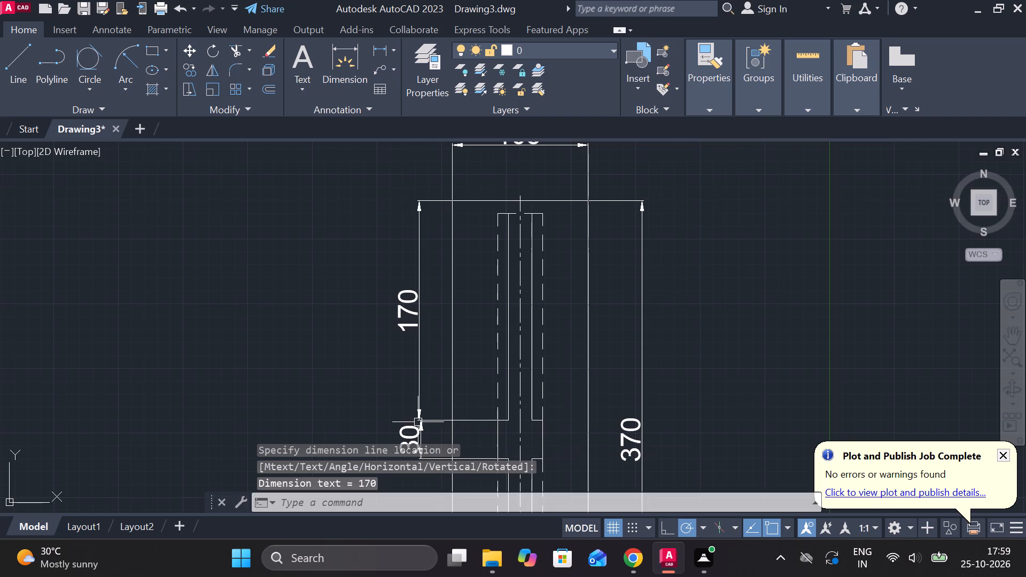
# Stretch the gap dimension's line sideways to align it with the upper vertical dimension line.
pyautogui.scroll(-1, 418, 422)
pyautogui.moveTo(418, 422); pyautogui.dragTo(422, 318, button='middle')
pyautogui.scroll(2, 431, 356)
pyautogui.press('space')
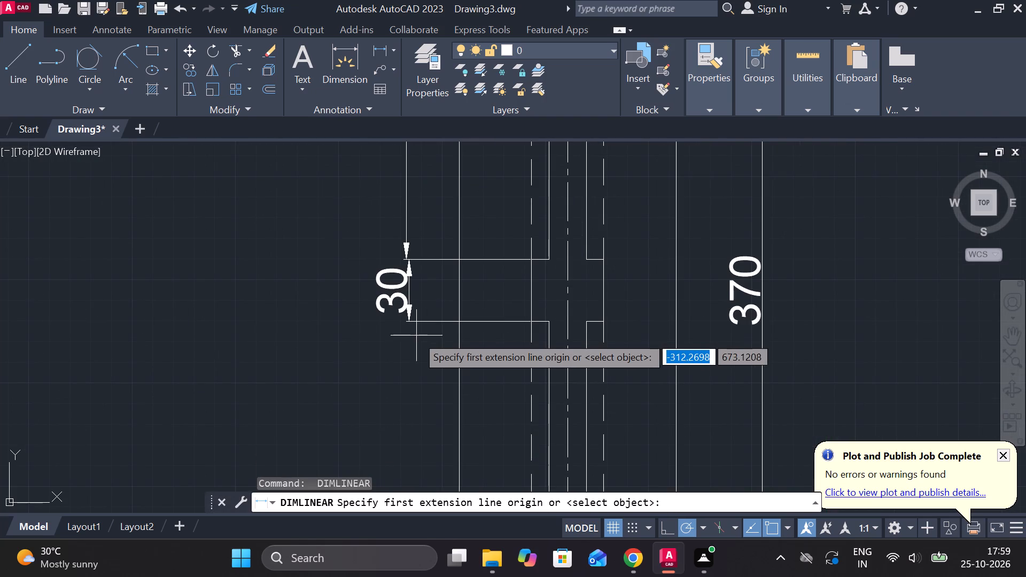
pyautogui.press('Escape')
pyautogui.scroll(3, 406, 280)
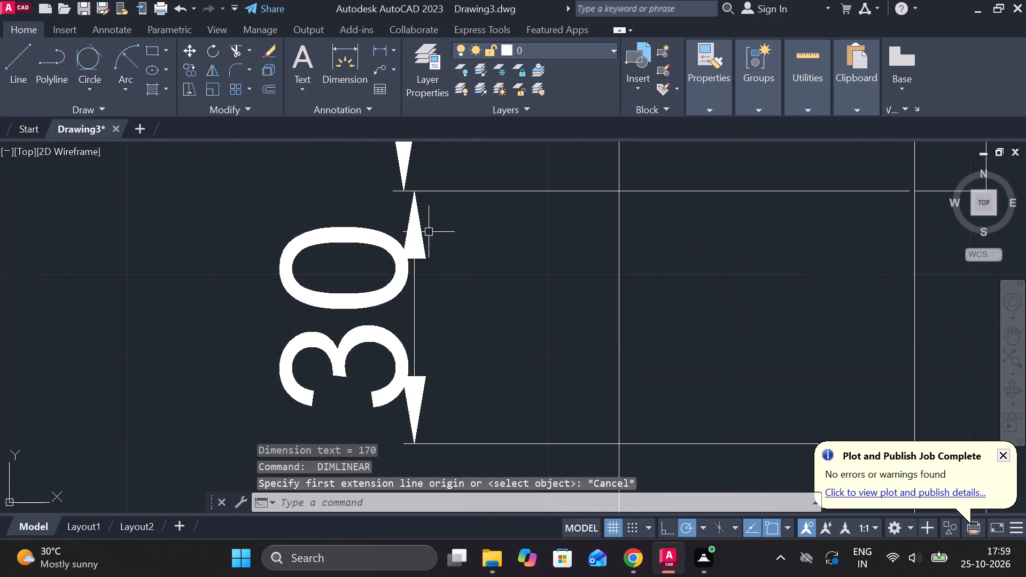
pyautogui.click(408, 223)
pyautogui.click(417, 194)
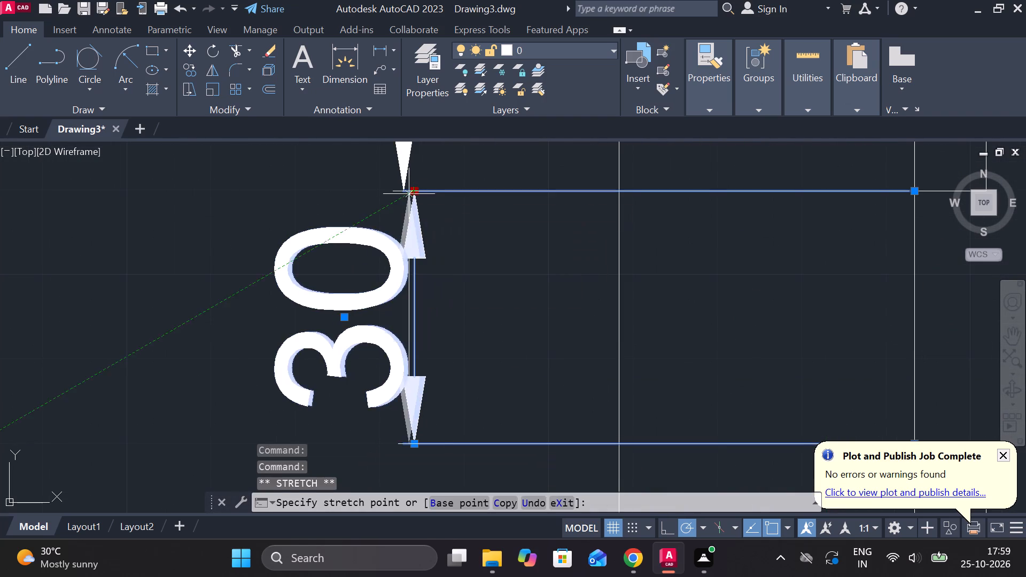
pyautogui.click(408, 194)
# Add a vertical linear dimension from the gap's lower edge to the rectangle's bottom edge, placed left of the column view.
pyautogui.scroll(-2, 424, 205)
pyautogui.click(382, 43)
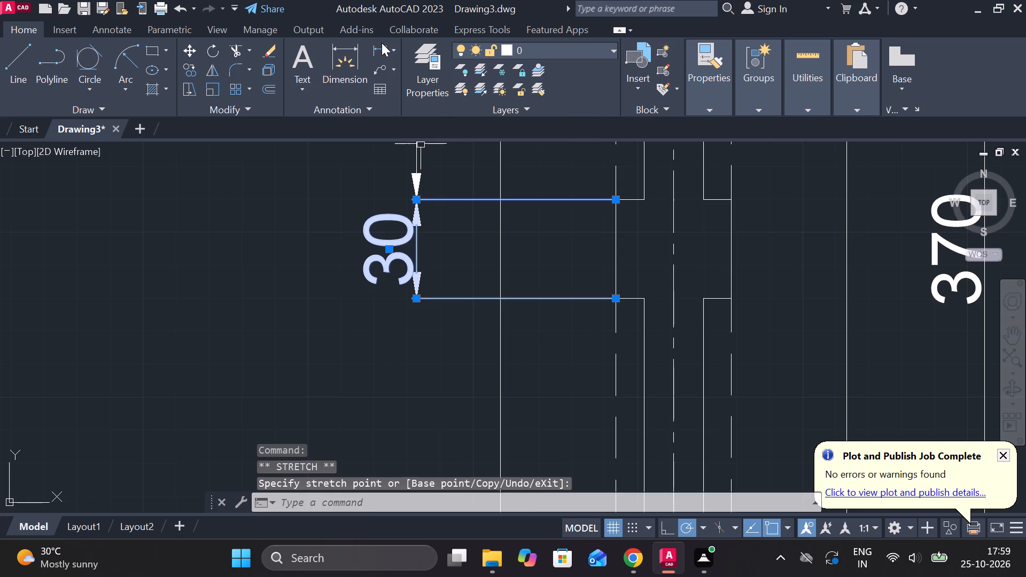
pyautogui.click(502, 302)
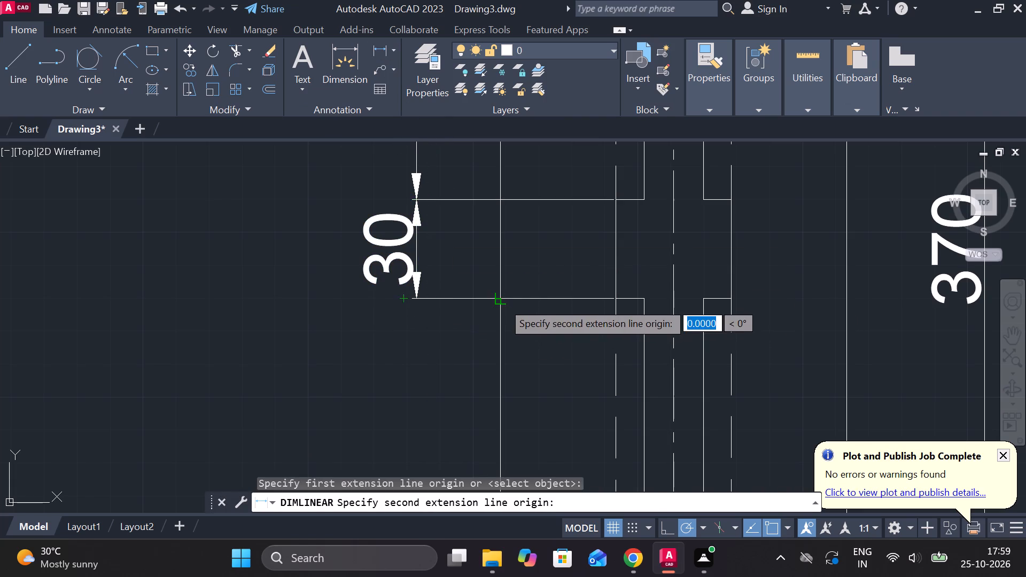
pyautogui.scroll(-3, 502, 302)
pyautogui.click(499, 437)
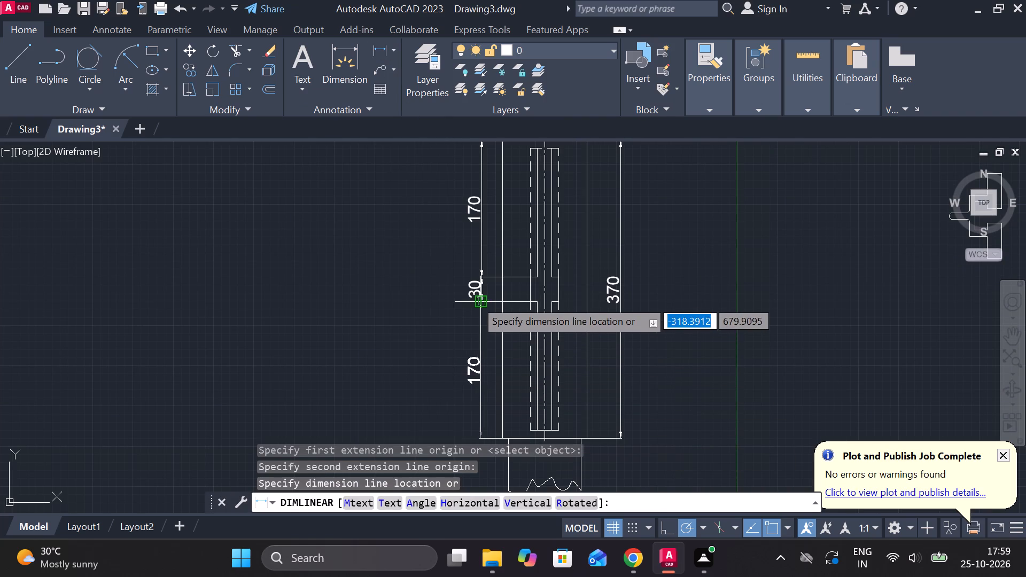
pyautogui.click(475, 300)
# Stretch the lower vertical dimension's line sideways to align it with the gap dimension line.
pyautogui.scroll(5, 494, 297)
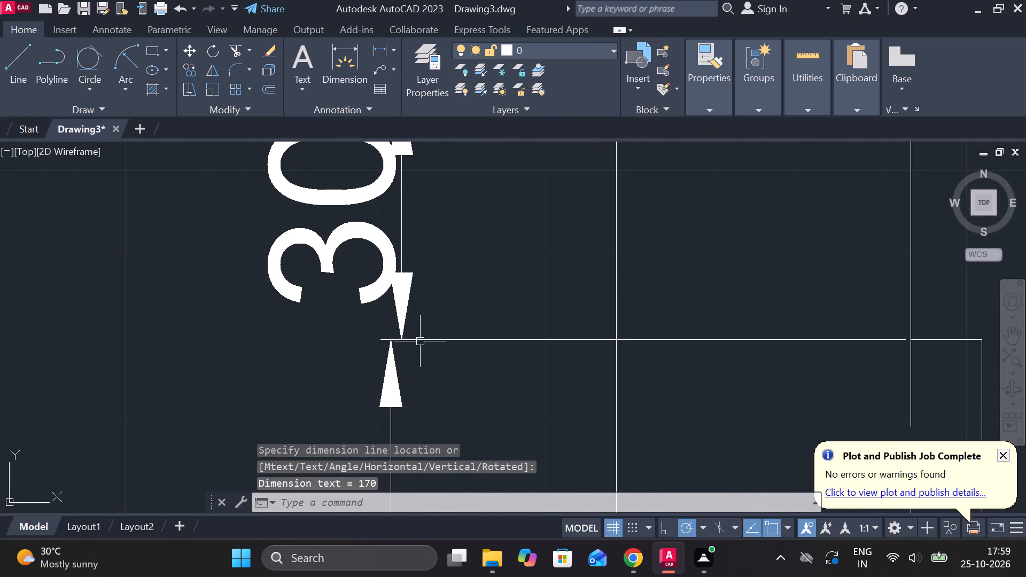
pyautogui.click(398, 370)
pyautogui.click(388, 340)
pyautogui.click(405, 339)
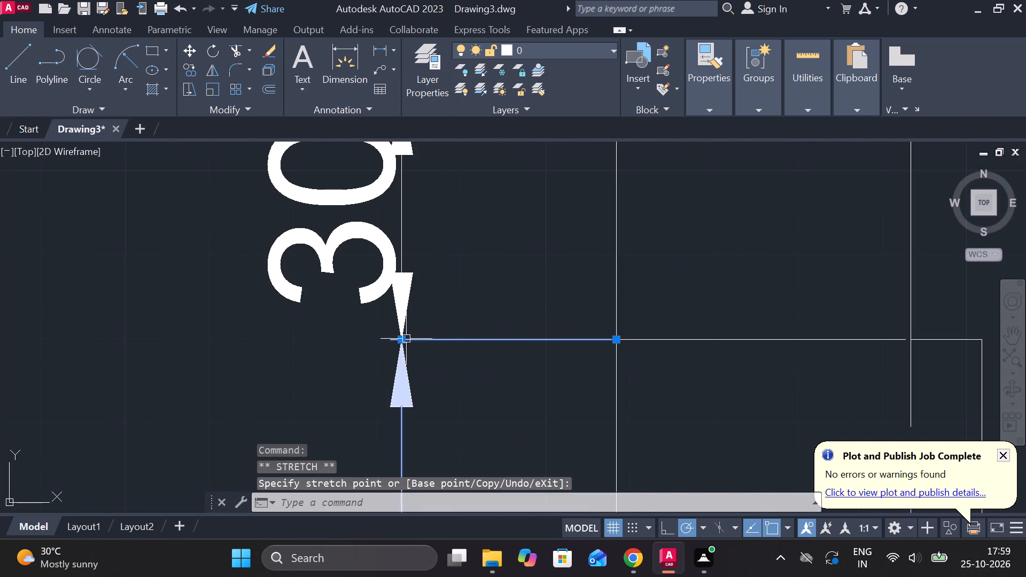
pyautogui.scroll(-3, 507, 321)
pyautogui.press('Escape')
# Add a horizontal linear dimension for the width of the stem beneath the column's rectangle, placed below the wavy break line.
pyautogui.scroll(-1, 635, 391)
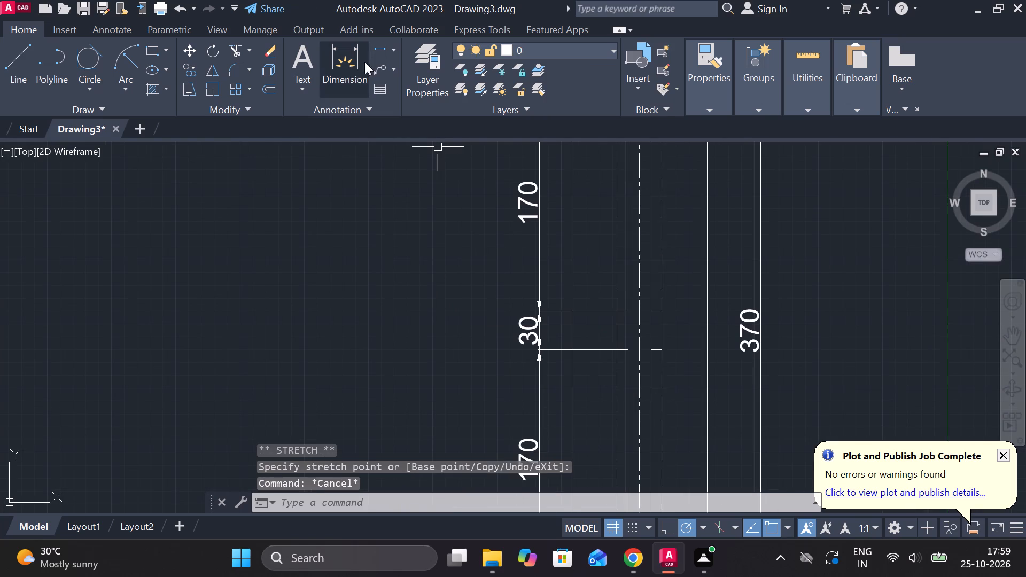
pyautogui.click(376, 55)
pyautogui.scroll(-2, 585, 350)
pyautogui.moveTo(620, 383); pyautogui.dragTo(436, 303, button='middle')
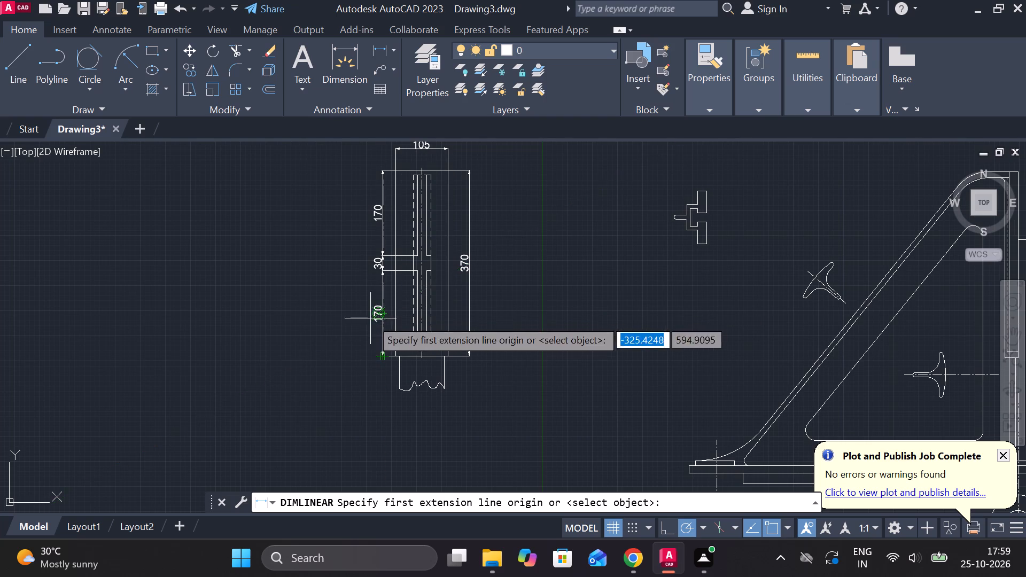
pyautogui.moveTo(430, 406); pyautogui.dragTo(392, 333, button='middle')
pyautogui.scroll(2, 385, 354)
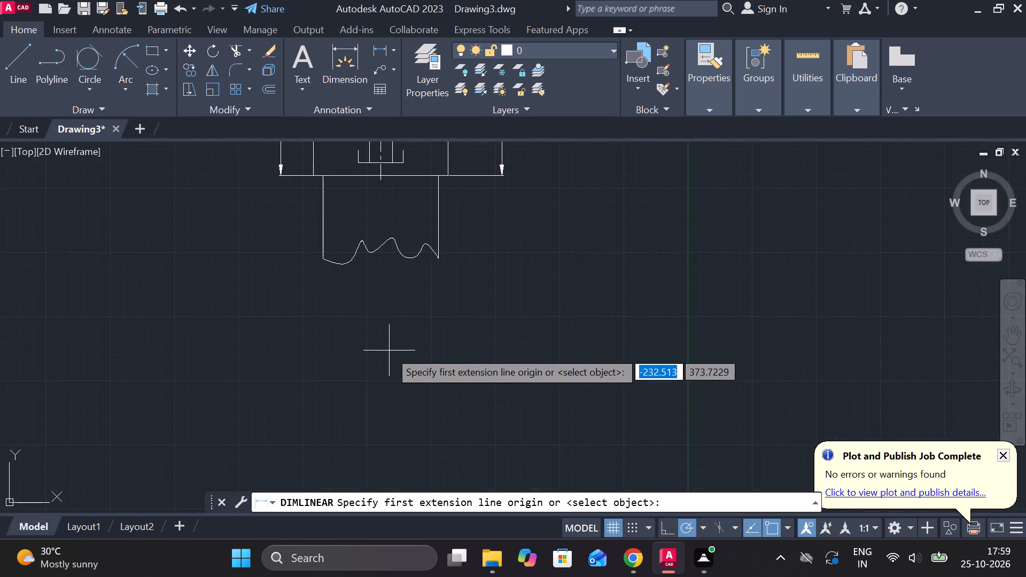
pyautogui.moveTo(389, 350); pyautogui.dragTo(402, 372, button='middle')
pyautogui.scroll(1, 372, 222)
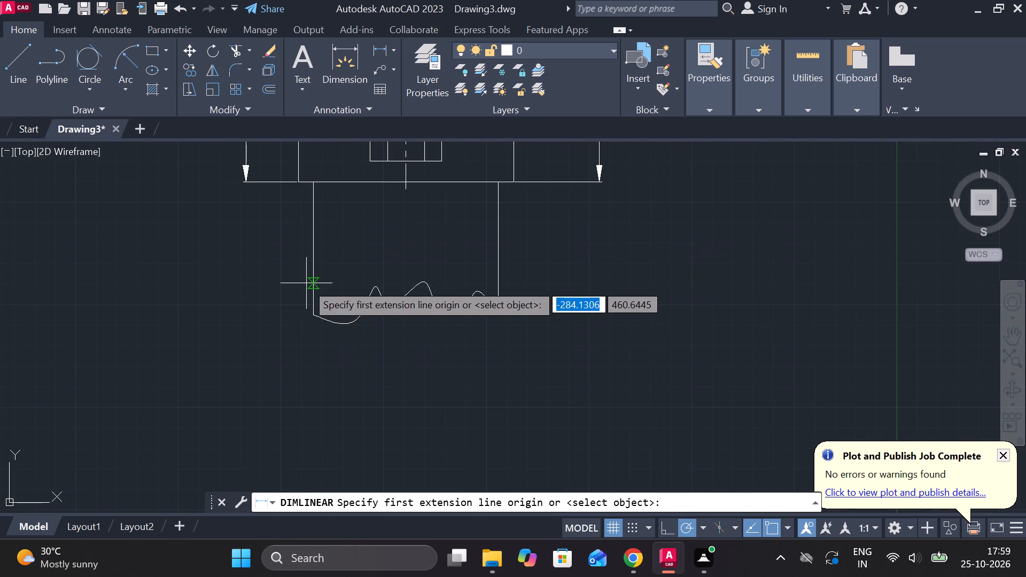
pyautogui.click(311, 282)
pyautogui.click(491, 284)
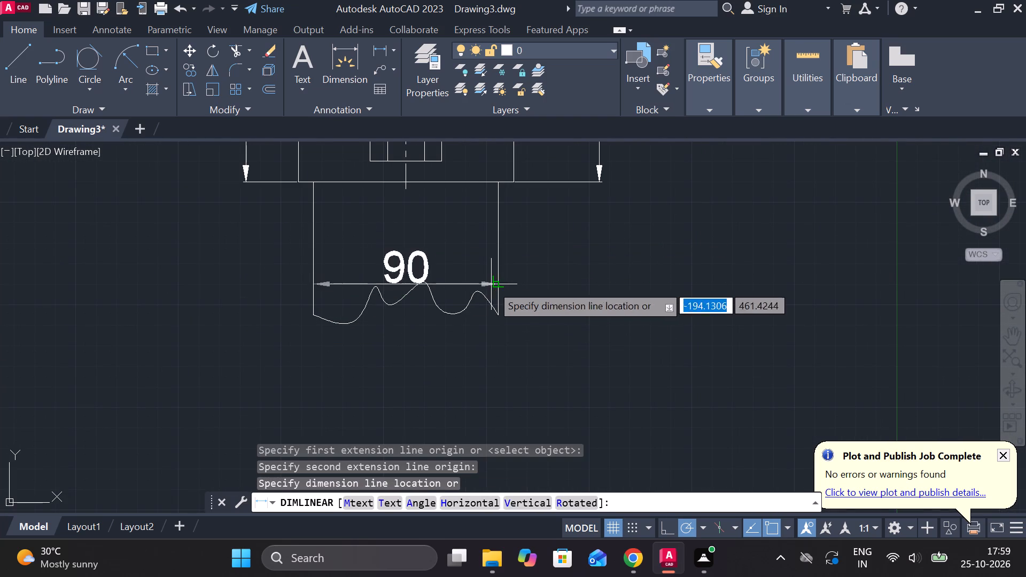
pyautogui.moveTo(457, 337); pyautogui.dragTo(458, 300, button='middle')
pyautogui.click(442, 364)
# Add a horizontal linear dimension between the two inner solid slot lines at the column's lower end, placed above the break line.
pyautogui.moveTo(464, 322); pyautogui.dragTo(474, 440, button='middle')
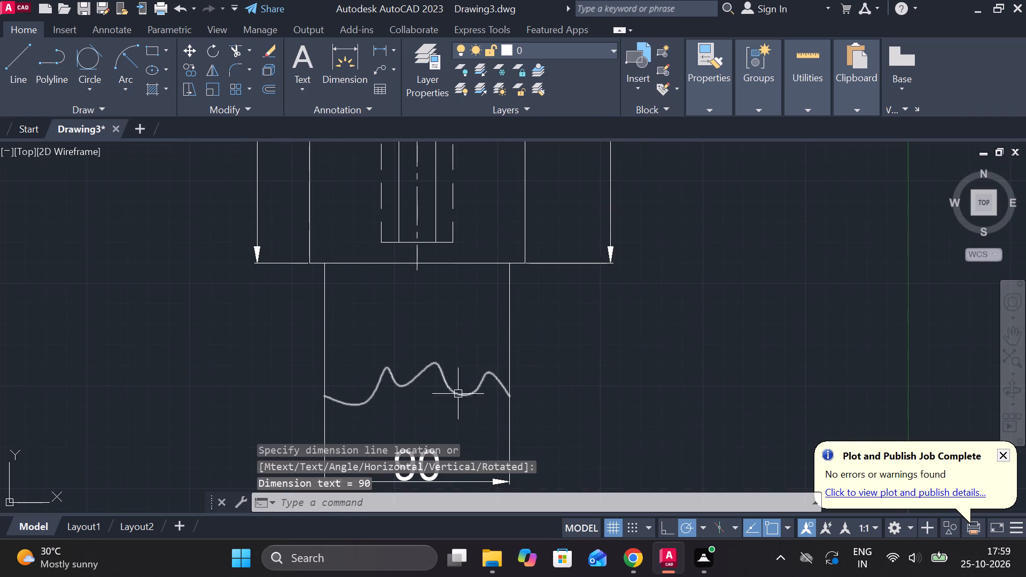
pyautogui.scroll(2, 419, 282)
pyautogui.press('space')
pyautogui.moveTo(469, 326); pyautogui.dragTo(457, 385, button='middle')
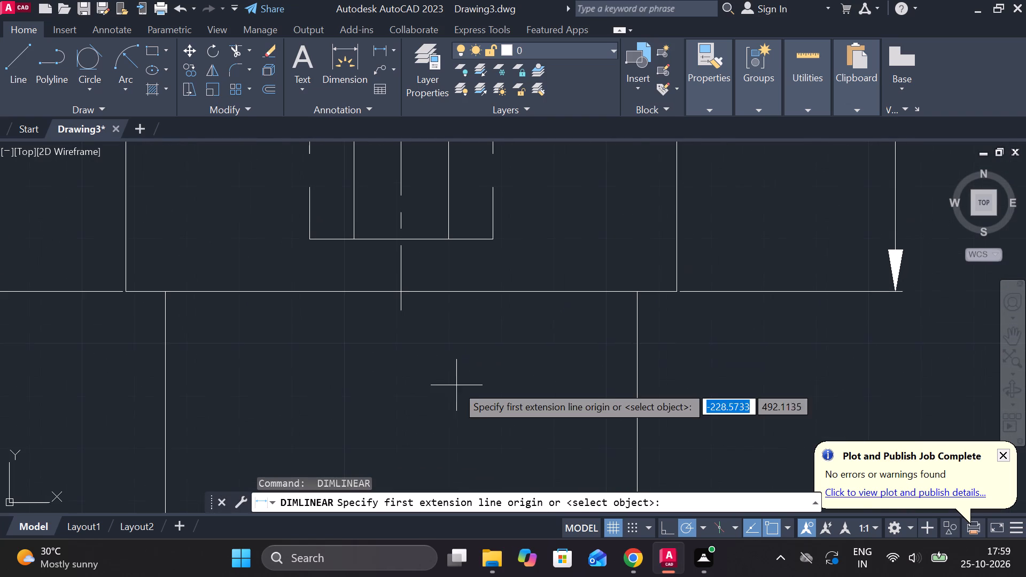
pyautogui.scroll(2, 391, 323)
pyautogui.moveTo(395, 321); pyautogui.dragTo(413, 419, button='middle')
pyautogui.scroll(-2, 359, 247)
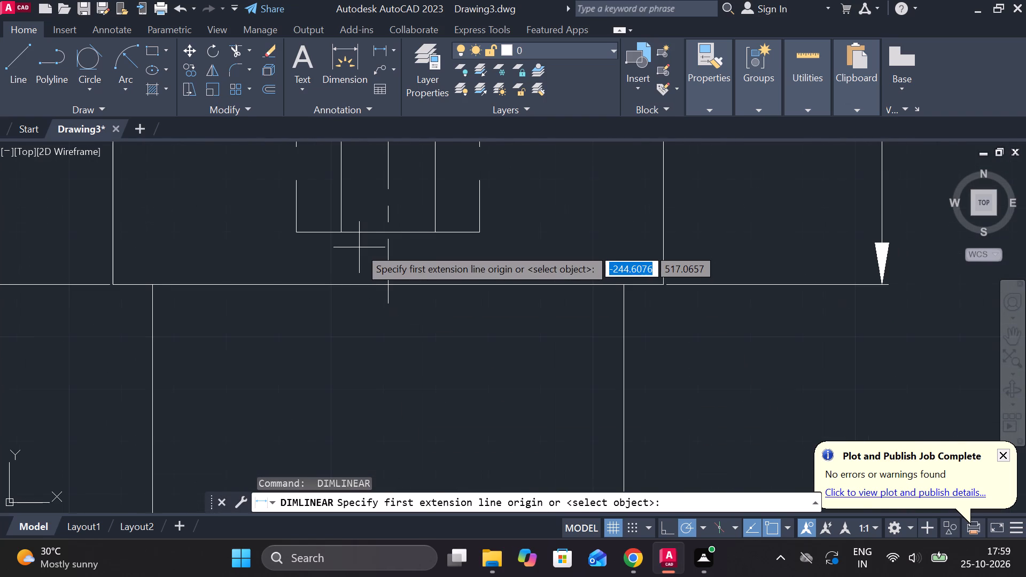
pyautogui.click(348, 238)
pyautogui.click(436, 235)
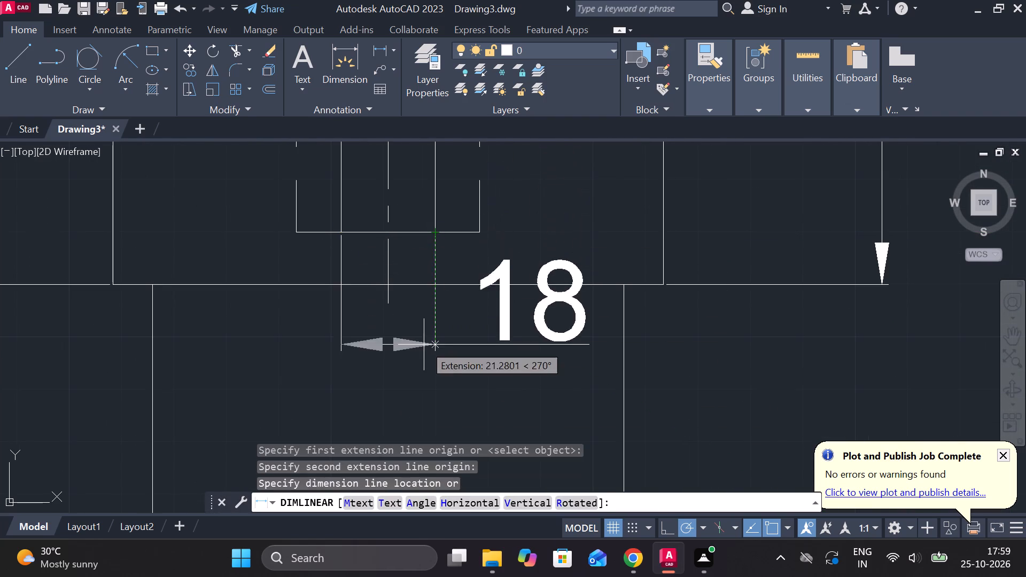
pyautogui.moveTo(424, 345); pyautogui.dragTo(430, 245, button='middle')
pyautogui.click(408, 358)
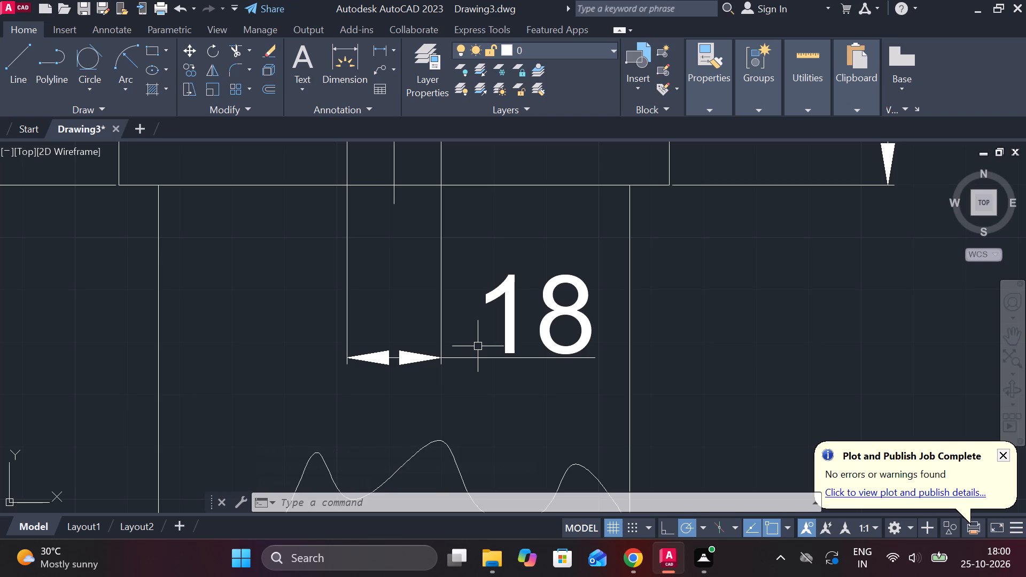
# Add a horizontal linear dimension between the two outer dashed lines in the upper half of the column view.
pyautogui.scroll(-1, 478, 356)
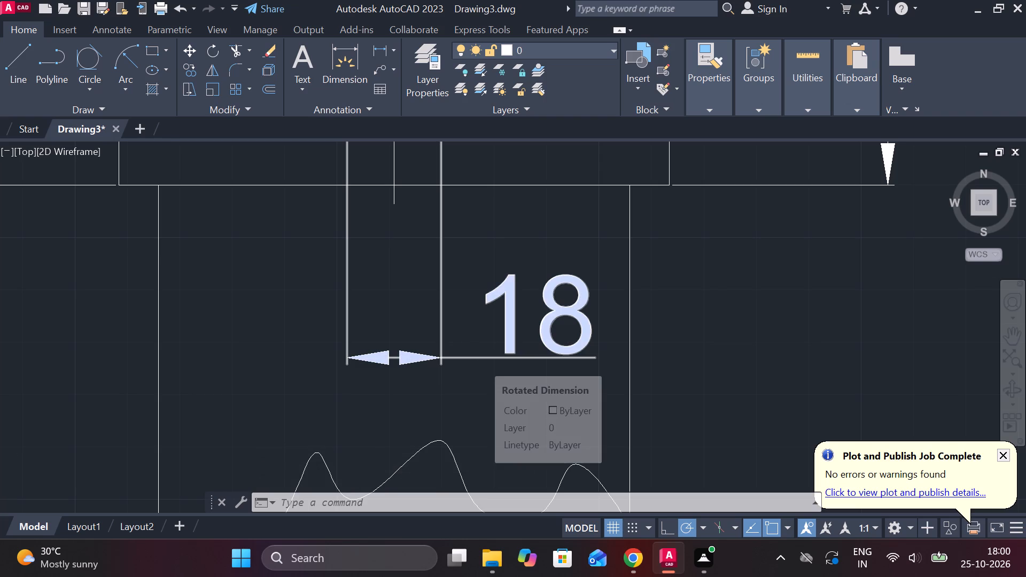
pyautogui.middleClick(416, 377)
pyautogui.scroll(-2, 416, 377)
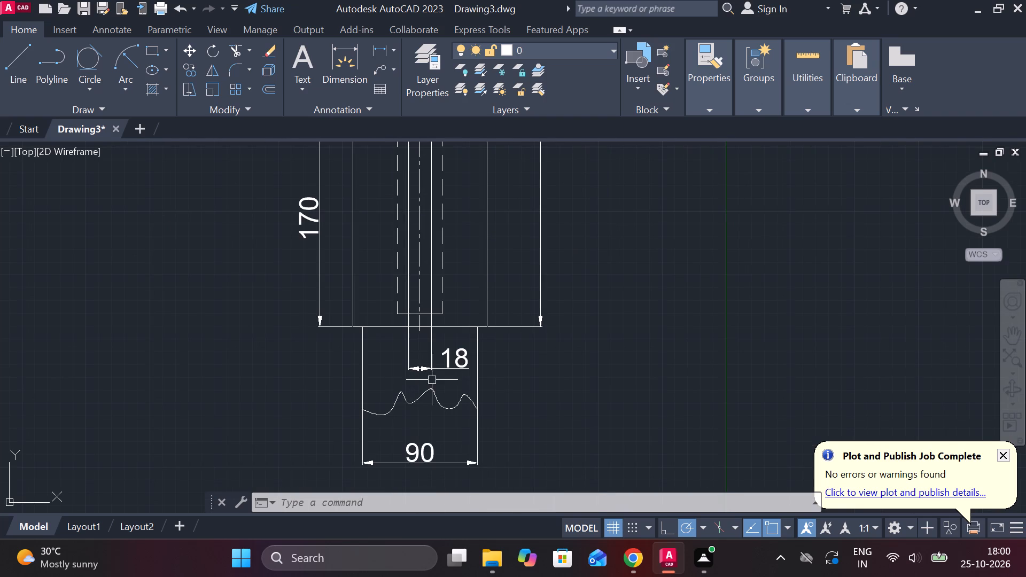
pyautogui.moveTo(492, 348); pyautogui.dragTo(468, 455, button='middle')
pyautogui.moveTo(447, 358); pyautogui.dragTo(472, 449, button='middle')
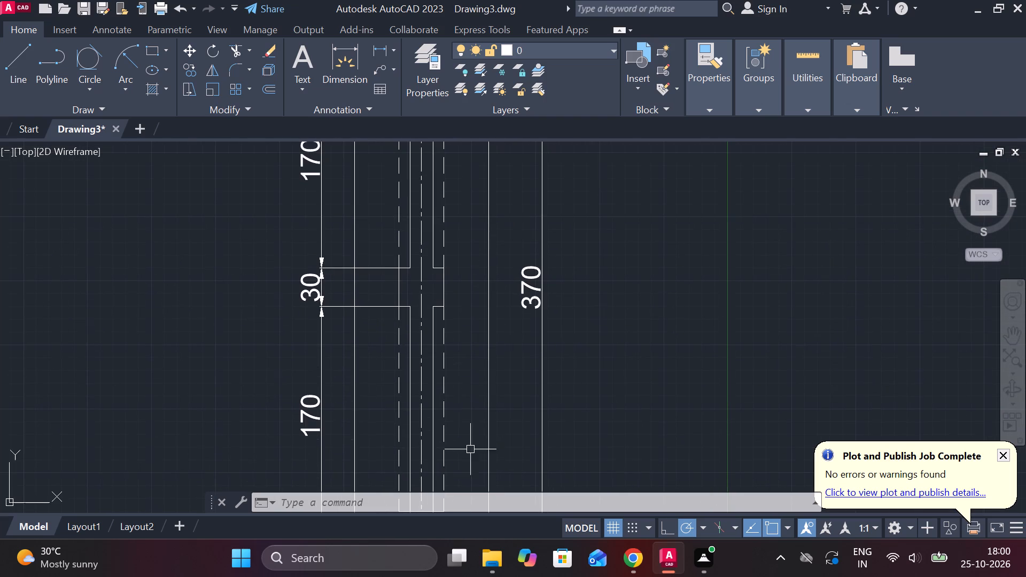
pyautogui.moveTo(445, 303); pyautogui.dragTo(446, 426, button='middle')
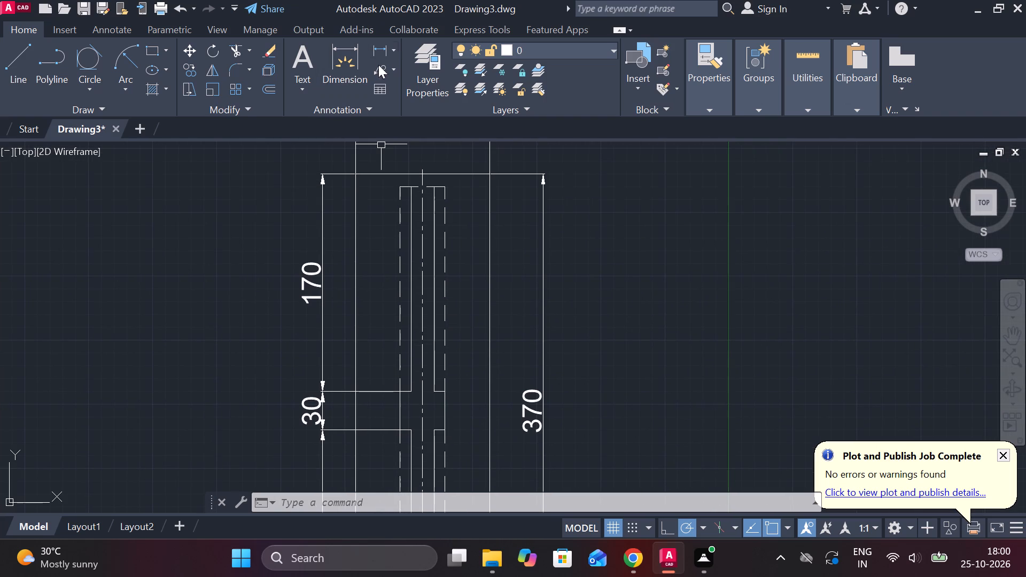
pyautogui.click(381, 53)
pyautogui.scroll(2, 419, 253)
pyautogui.click(372, 279)
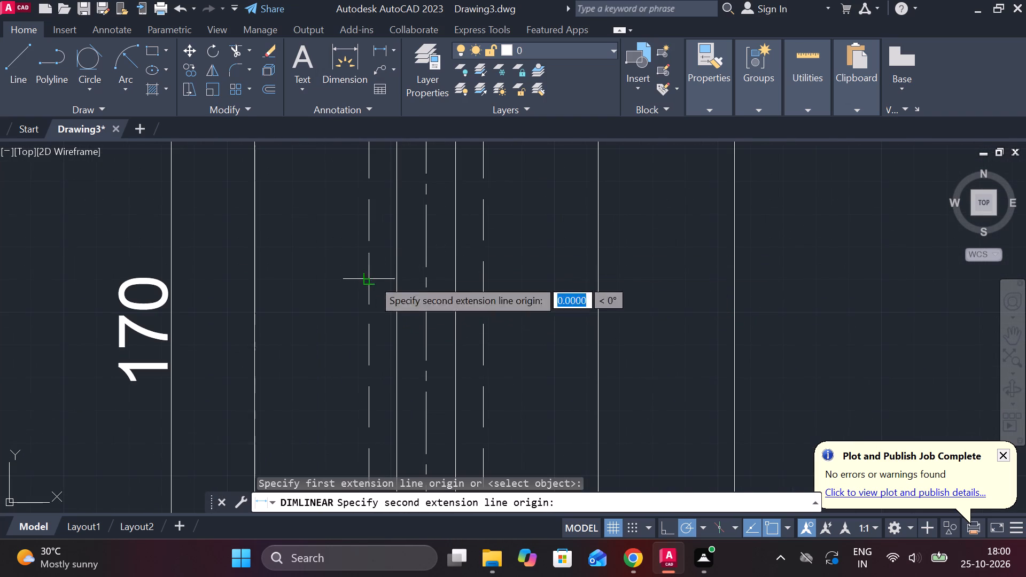
pyautogui.click(483, 279)
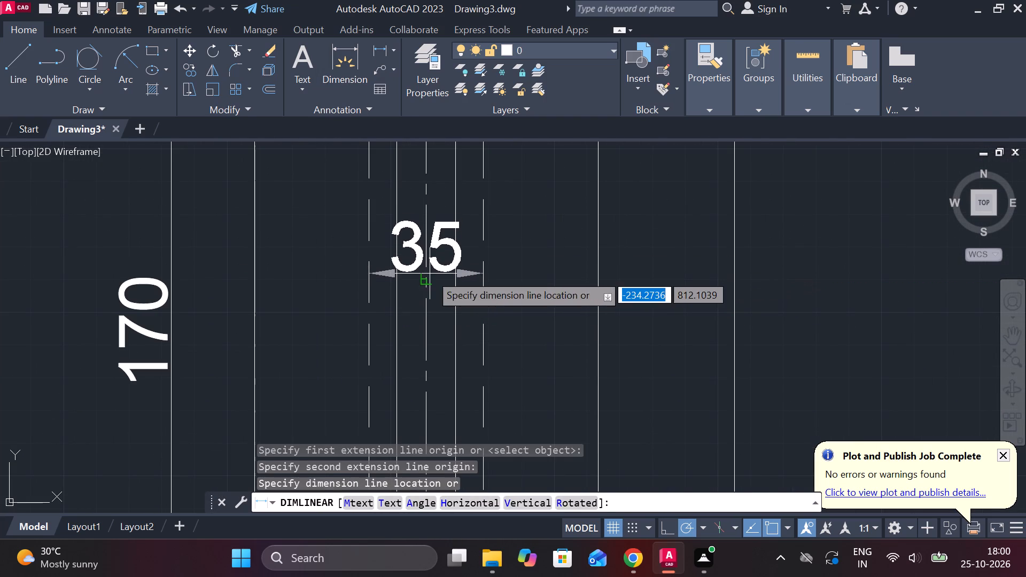
pyautogui.click(430, 274)
# Move the dashed-line width dimension's text to the left, outside the dashed lines.
pyautogui.click(426, 271)
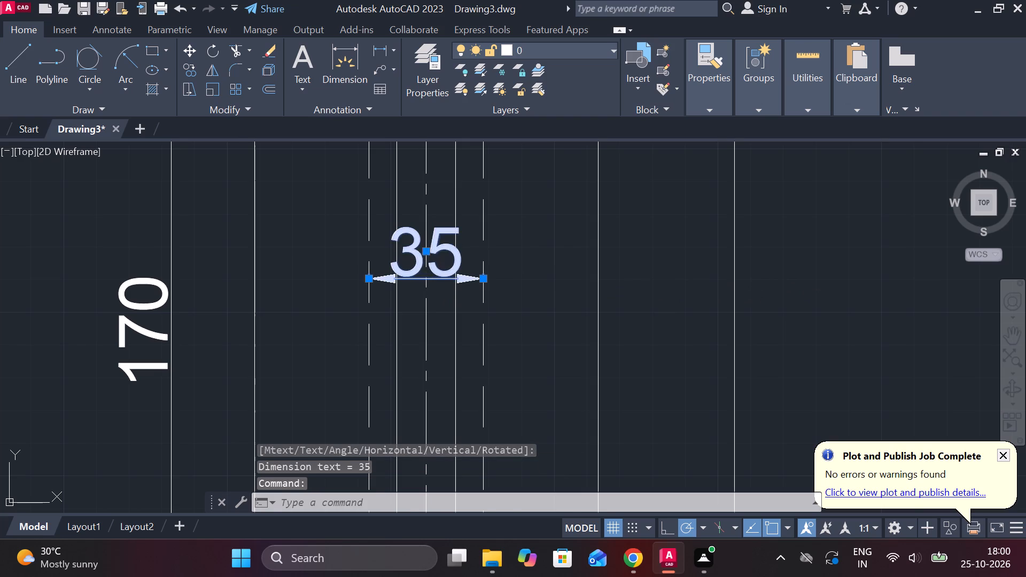
pyautogui.click(426, 253)
pyautogui.click(346, 263)
pyautogui.scroll(-1, 400, 264)
pyautogui.press('Escape')
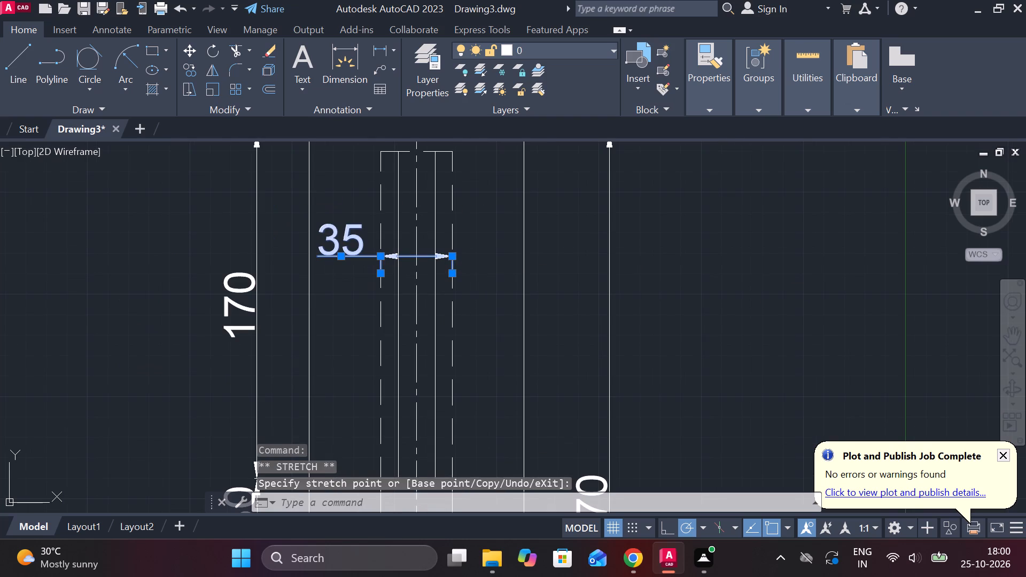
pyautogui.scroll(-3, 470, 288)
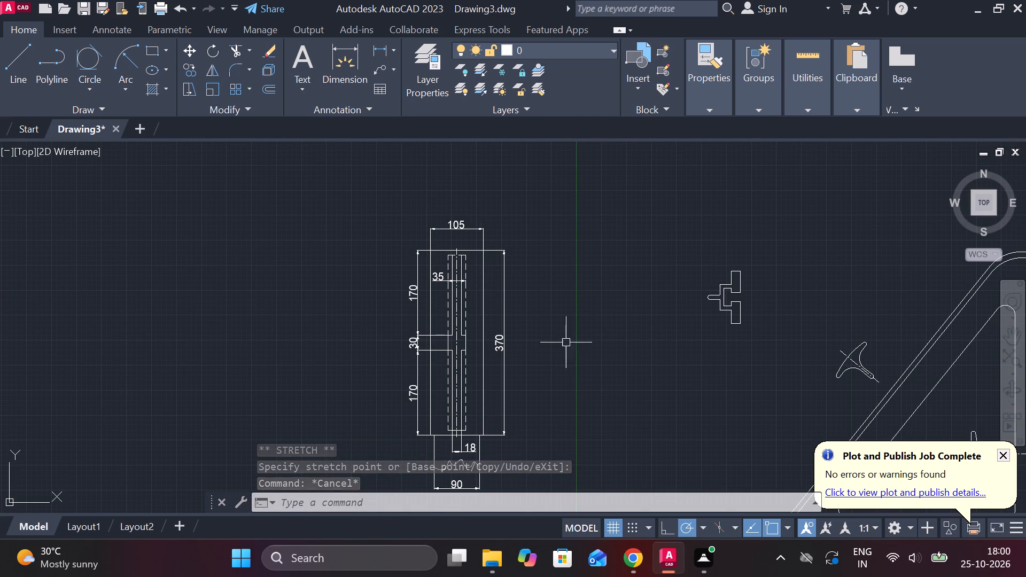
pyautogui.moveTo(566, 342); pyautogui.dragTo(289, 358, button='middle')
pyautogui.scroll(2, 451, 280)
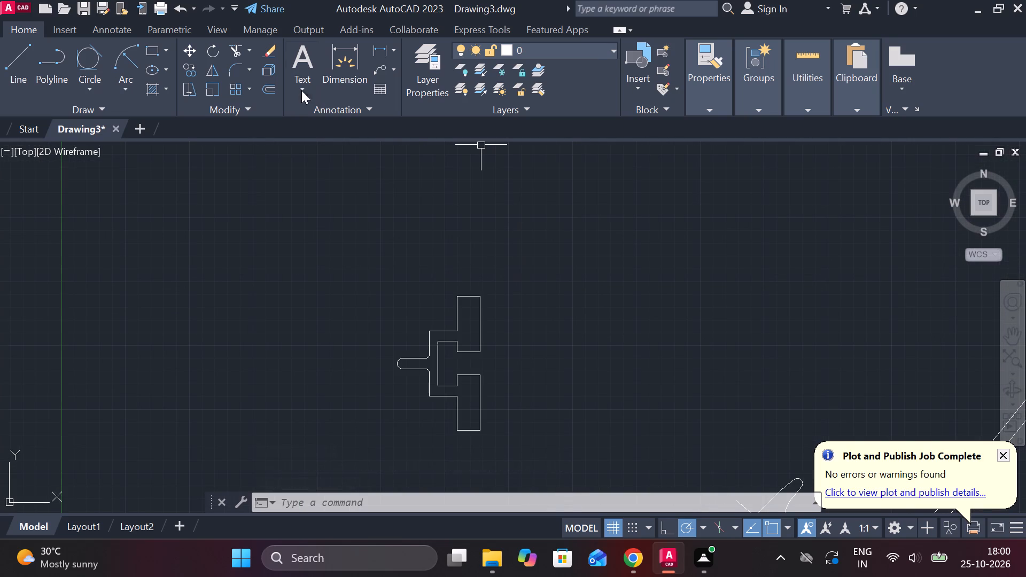
# Add a vertical linear dimension for the gap between the two flanges' facing ends, placed just outside the open side of the profile.
pyautogui.click(385, 44)
pyautogui.moveTo(502, 300); pyautogui.dragTo(489, 301, button='middle')
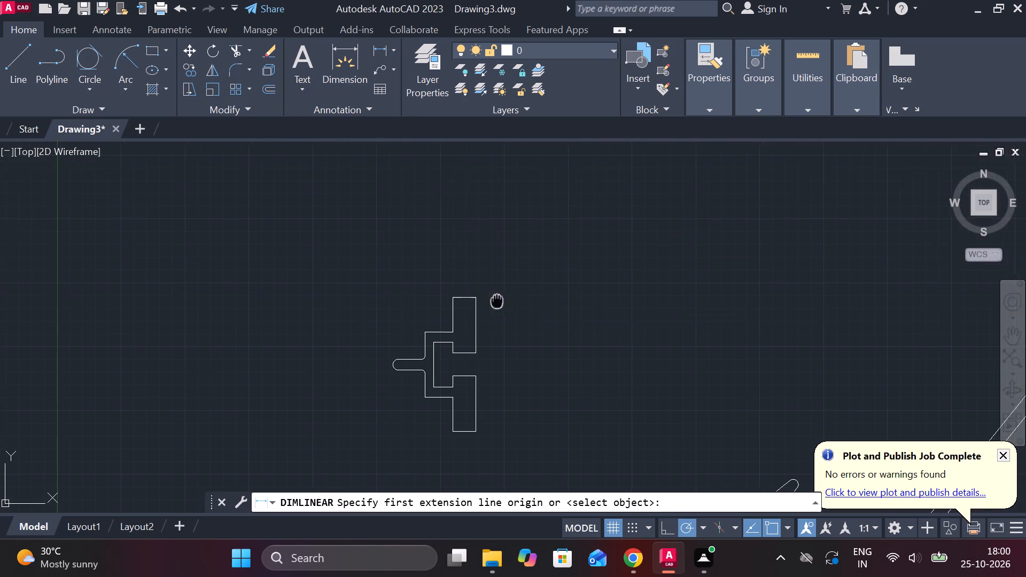
pyautogui.moveTo(489, 301); pyautogui.dragTo(470, 257, button='middle')
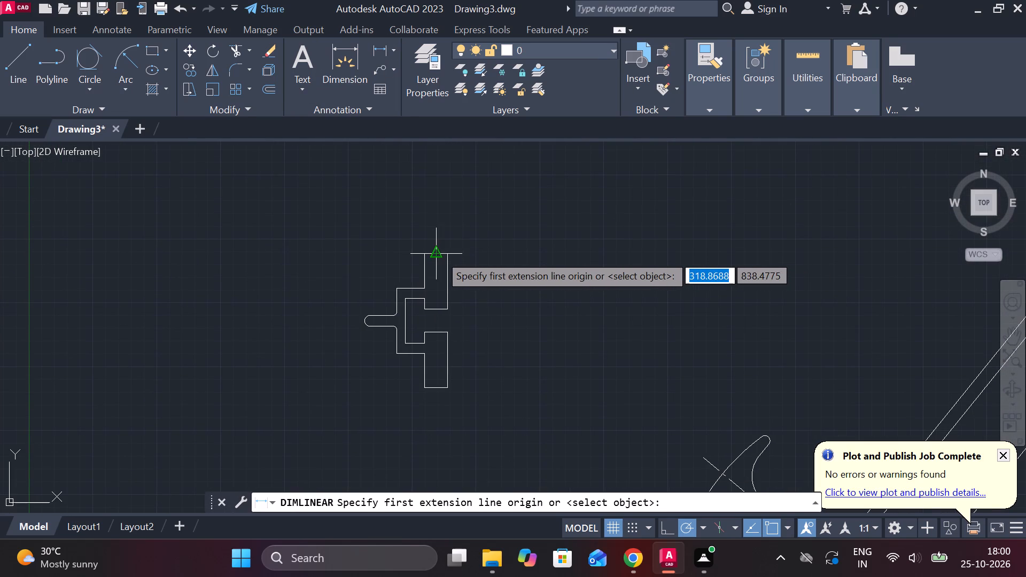
pyautogui.click(452, 307)
pyautogui.click(451, 329)
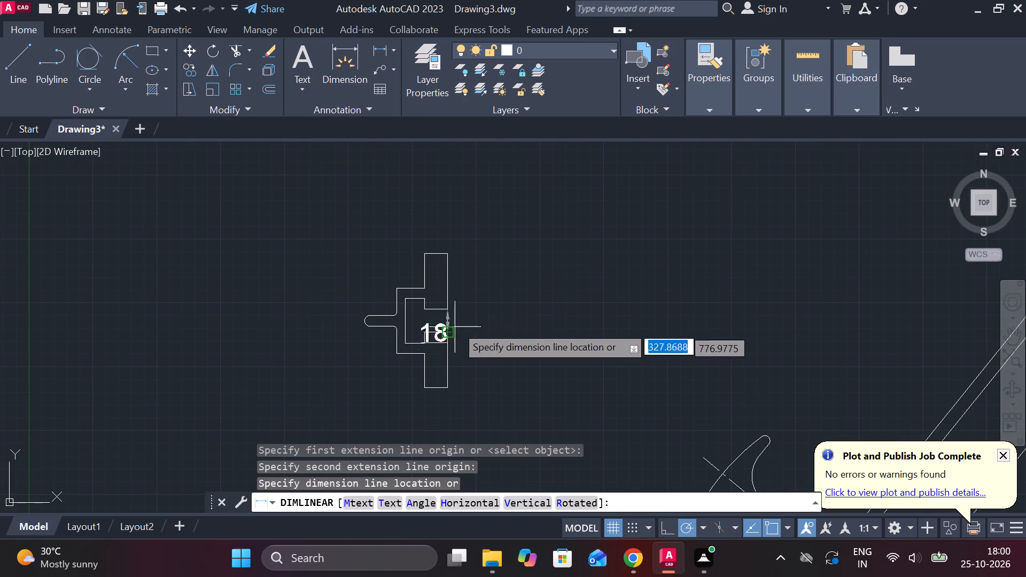
pyautogui.click(487, 316)
# Add a vertical linear dimension for the inner cavity's full height, placed outside the flange gap dimension.
pyautogui.press('space')
pyautogui.moveTo(478, 277); pyautogui.dragTo(468, 251, button='middle')
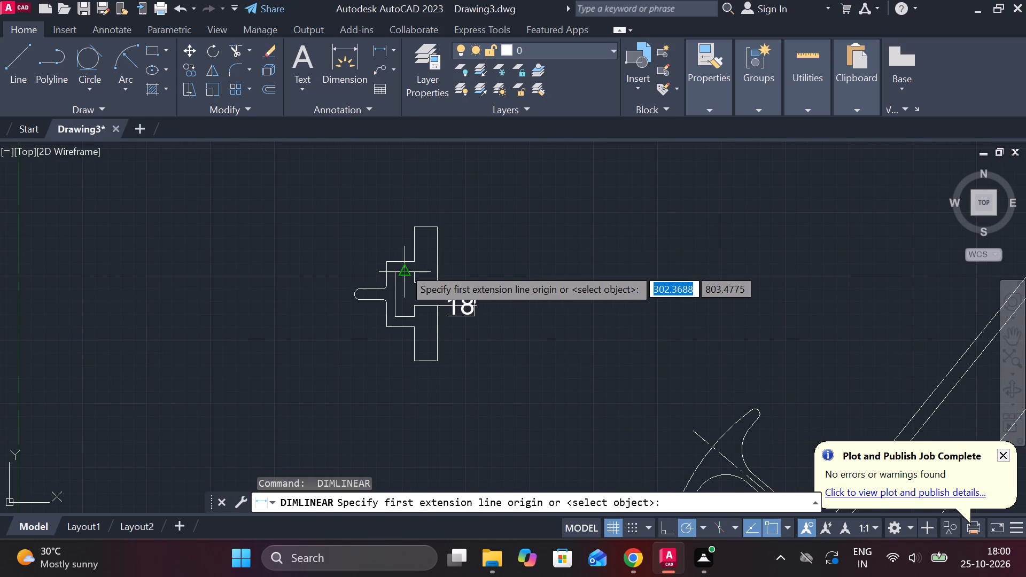
pyautogui.click(414, 268)
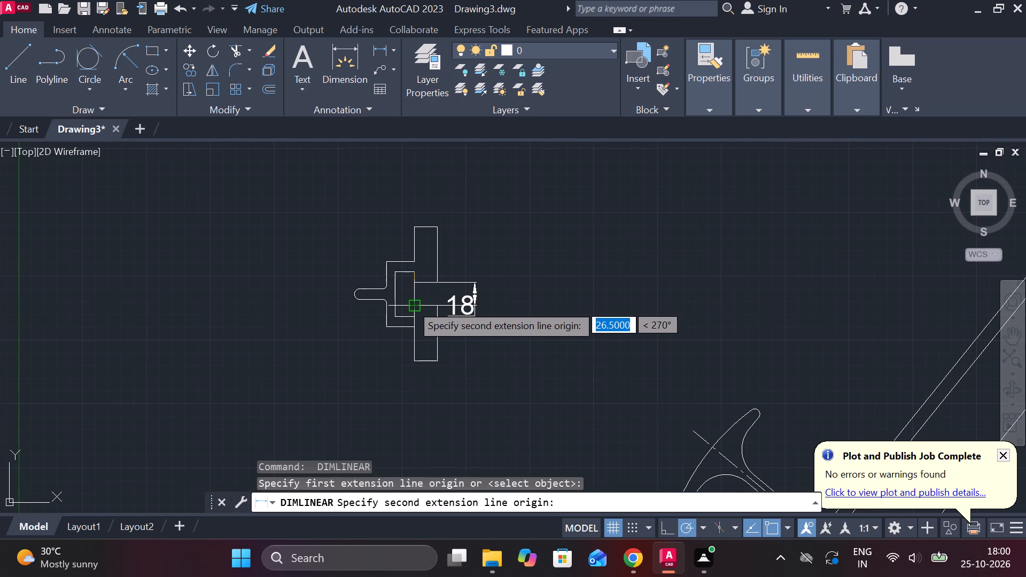
pyautogui.scroll(2, 413, 314)
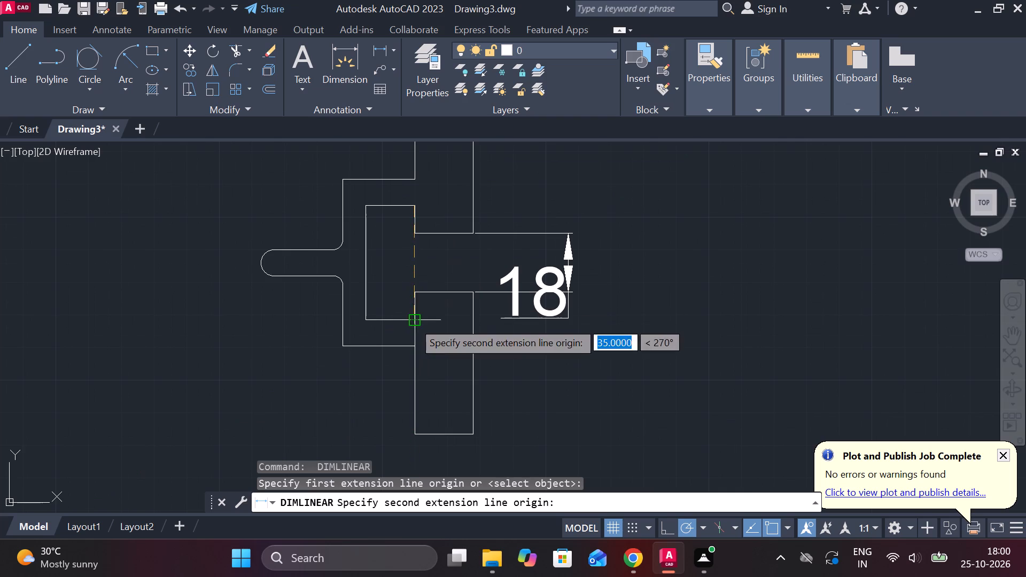
pyautogui.click(413, 321)
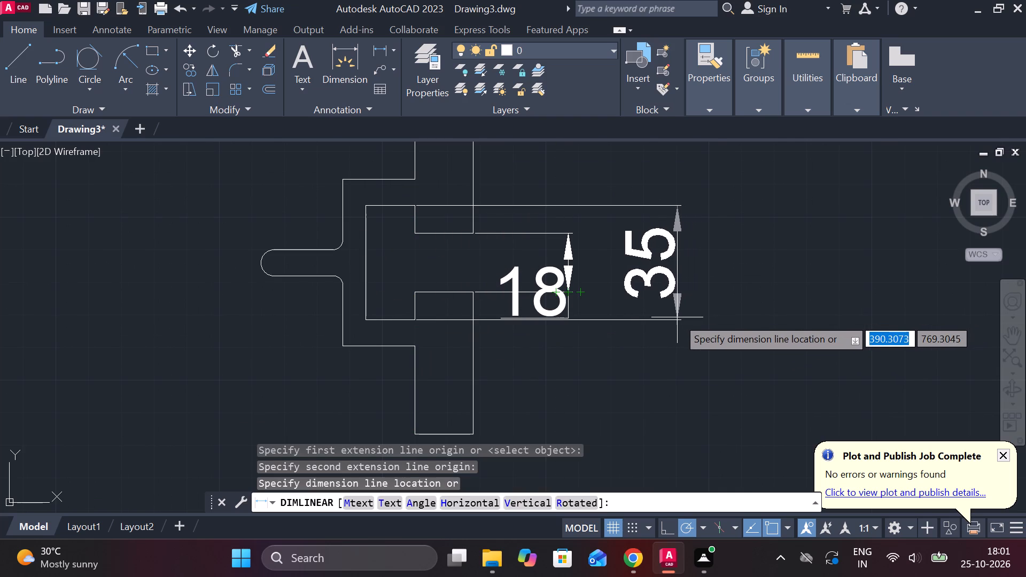
pyautogui.click(657, 321)
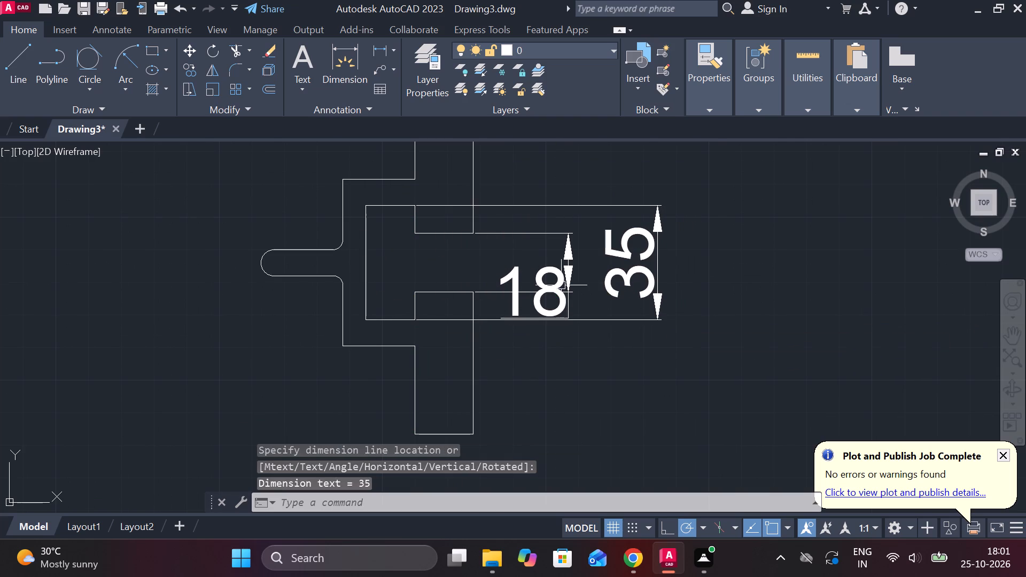
# Move the flange gap dimension's text straight down, below the inner cavity's lower extension line.
pyautogui.click(562, 278)
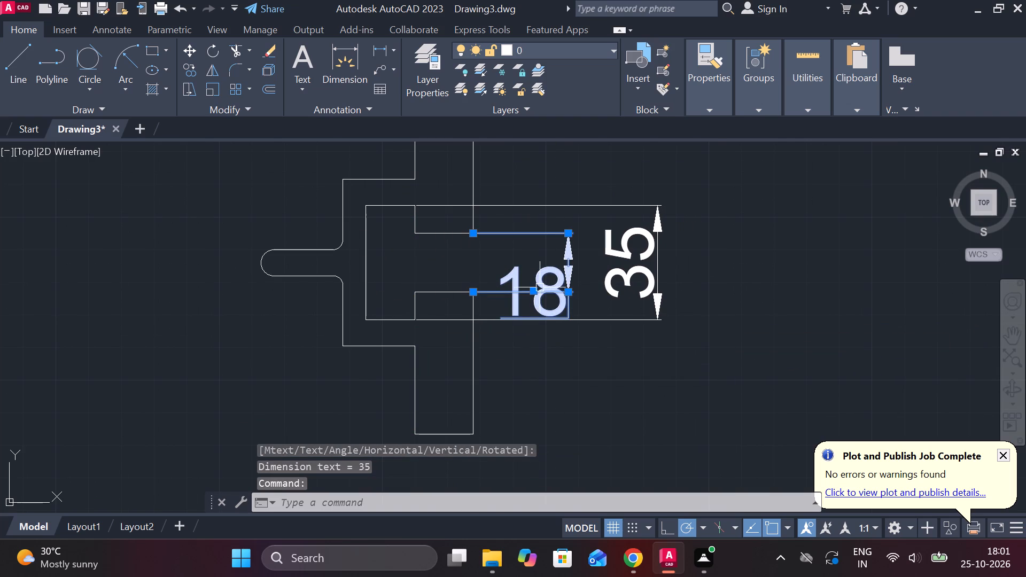
pyautogui.click(536, 291)
pyautogui.click(540, 389)
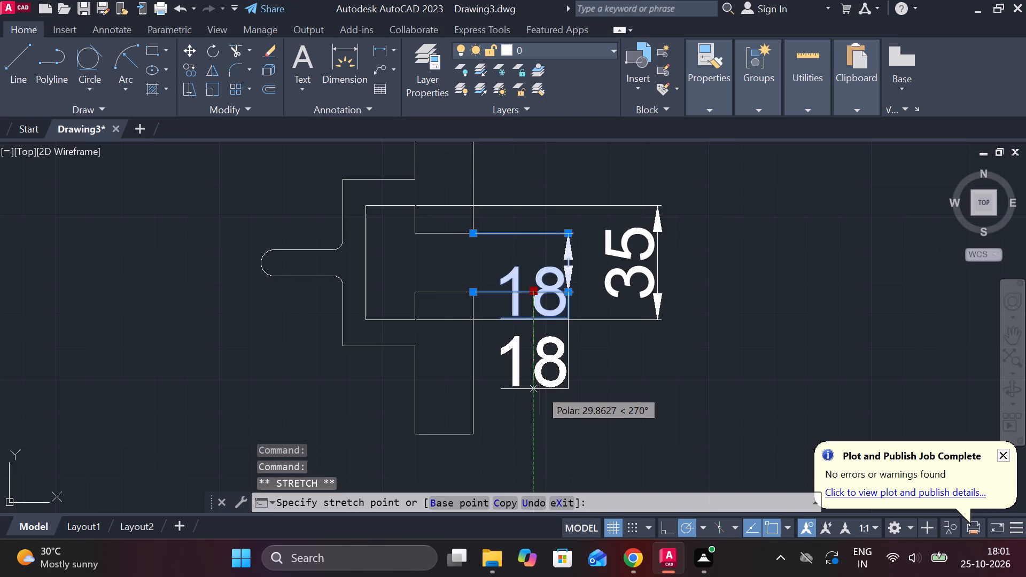
pyautogui.moveTo(588, 370); pyautogui.dragTo(542, 348, button='middle')
pyautogui.press('Escape')
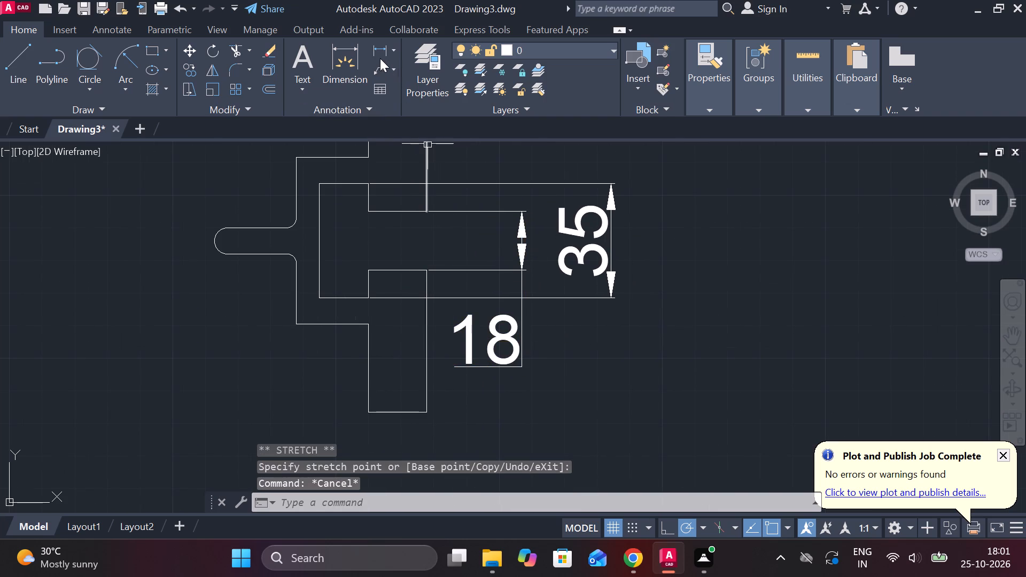
# Add a vertical linear dimension for the profile's overall height across both flanges, placed outside the cavity height dimension.
pyautogui.click(380, 57)
pyautogui.moveTo(386, 212); pyautogui.dragTo(367, 244, button='middle')
pyautogui.scroll(-1, 417, 207)
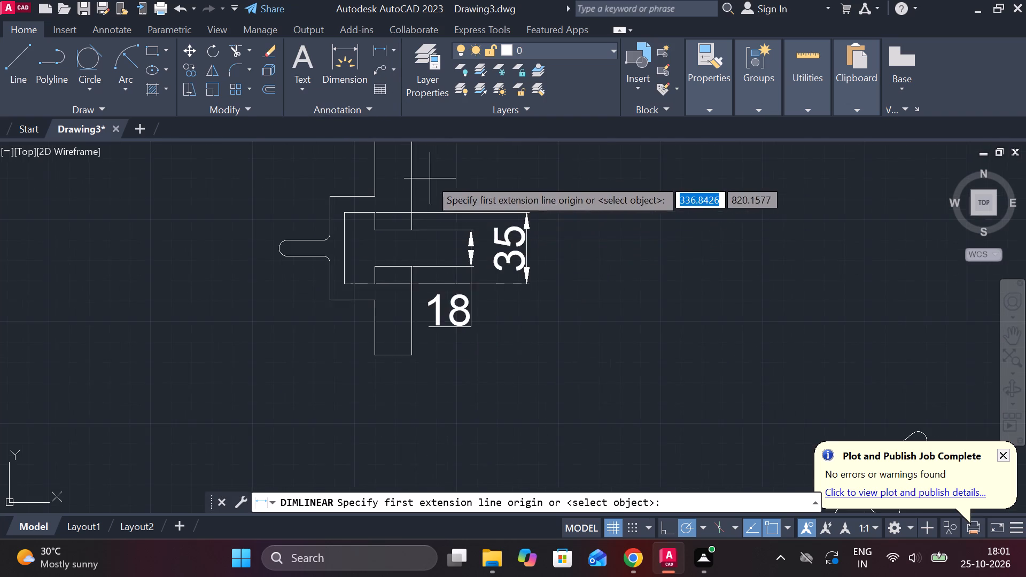
pyautogui.moveTo(430, 178); pyautogui.dragTo(426, 235, button='middle')
pyautogui.click(415, 200)
pyautogui.click(411, 409)
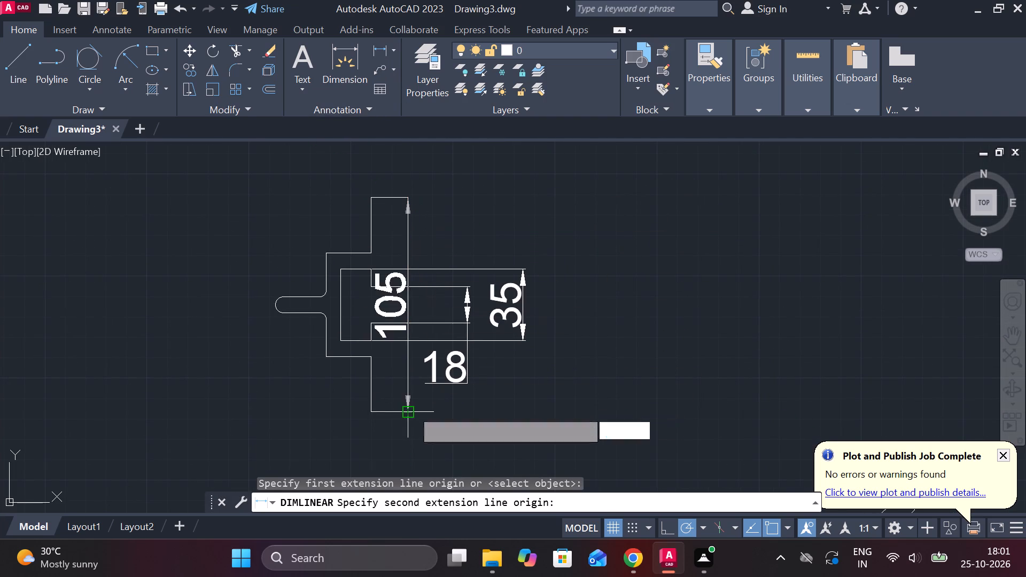
pyautogui.click(578, 339)
# Fillet the corner between the upper flange's outer vertical edge and the body's top edge with radius 10.
pyautogui.moveTo(526, 332); pyautogui.dragTo(543, 310, button='middle')
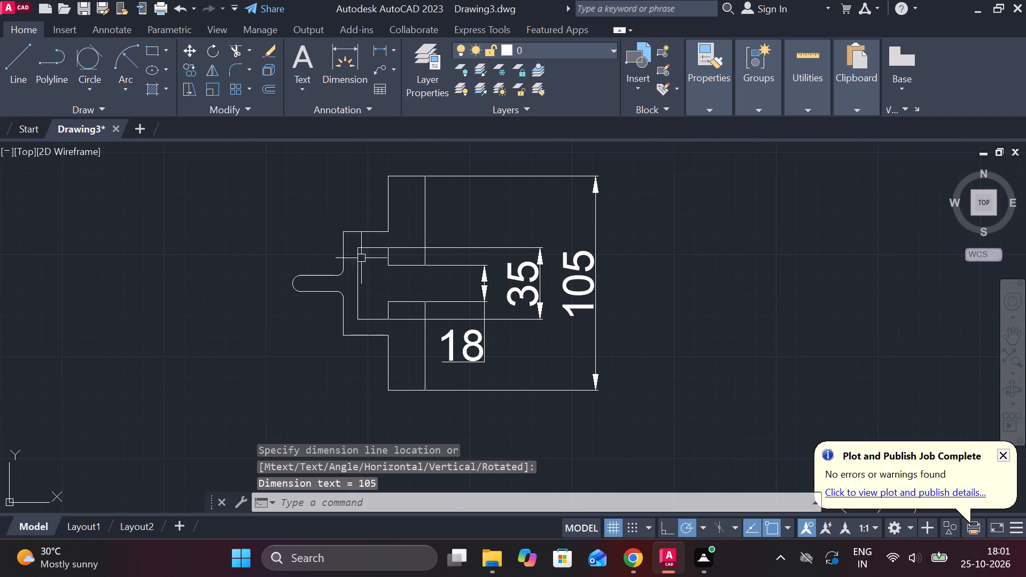
pyautogui.scroll(1, 374, 244)
pyautogui.moveTo(382, 252); pyautogui.dragTo(386, 262, button='middle')
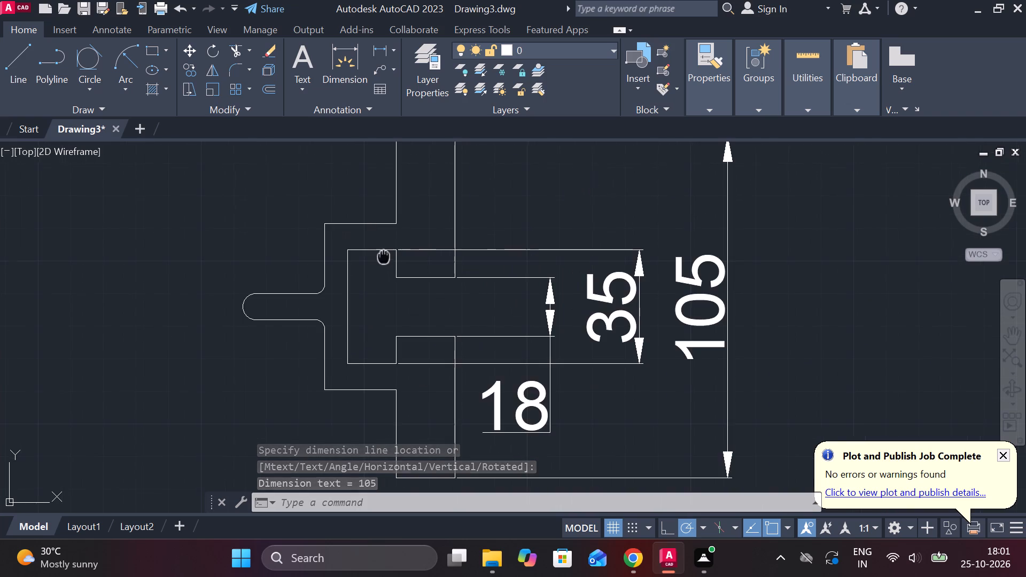
pyautogui.moveTo(386, 262); pyautogui.dragTo(391, 313, button='middle')
pyautogui.press('Escape')
pyautogui.write('F R')
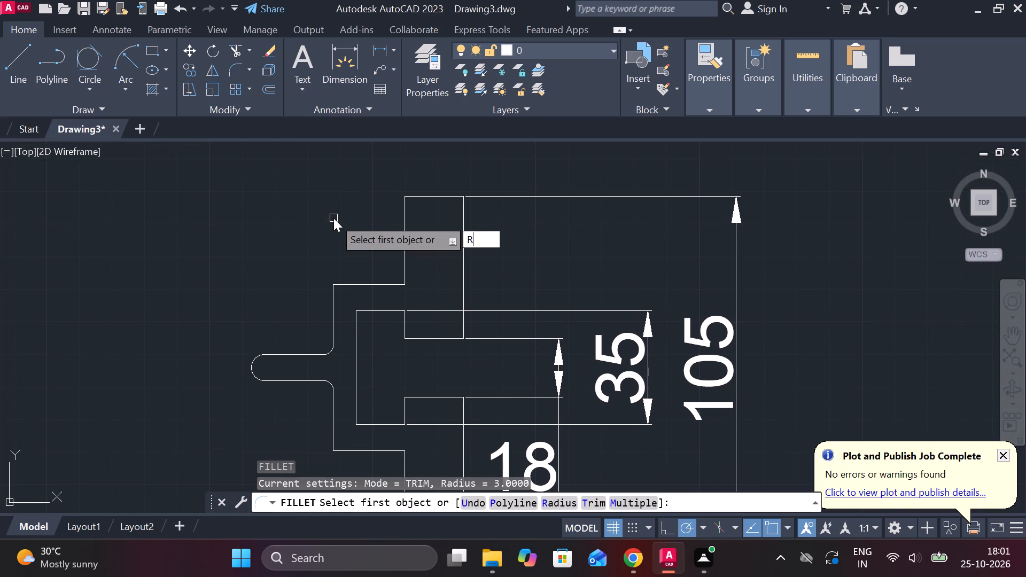
pyautogui.press('space')
pyautogui.write('10')
pyautogui.press('Return')
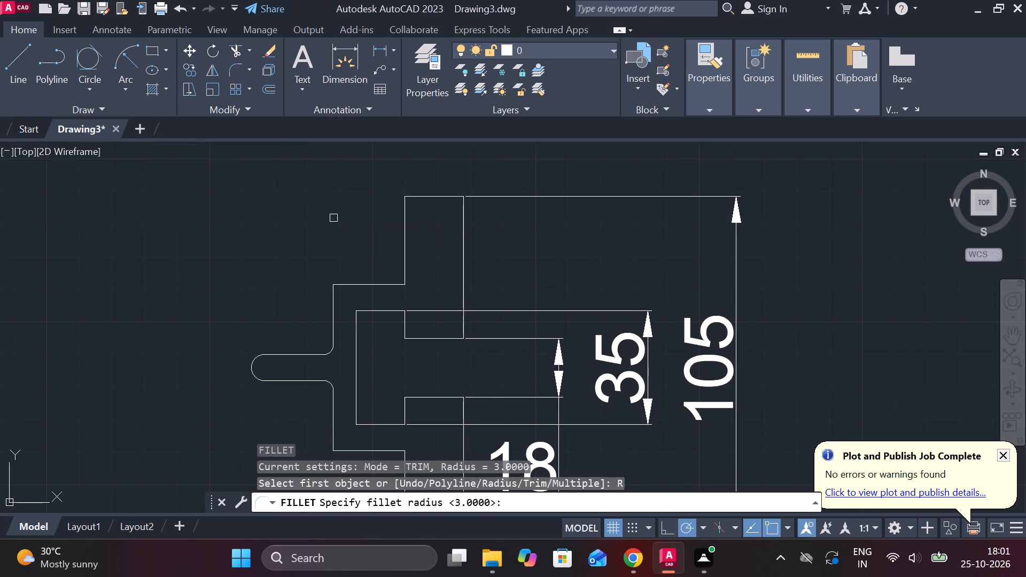
pyautogui.click(368, 280)
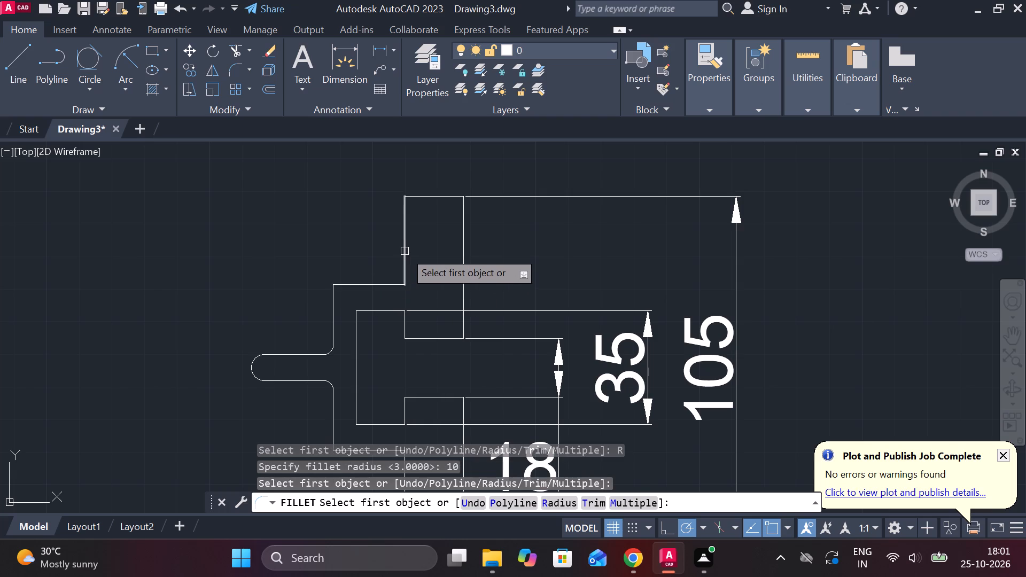
pyautogui.click(405, 251)
pyautogui.click(390, 283)
pyautogui.moveTo(393, 281); pyautogui.dragTo(393, 247, button='middle')
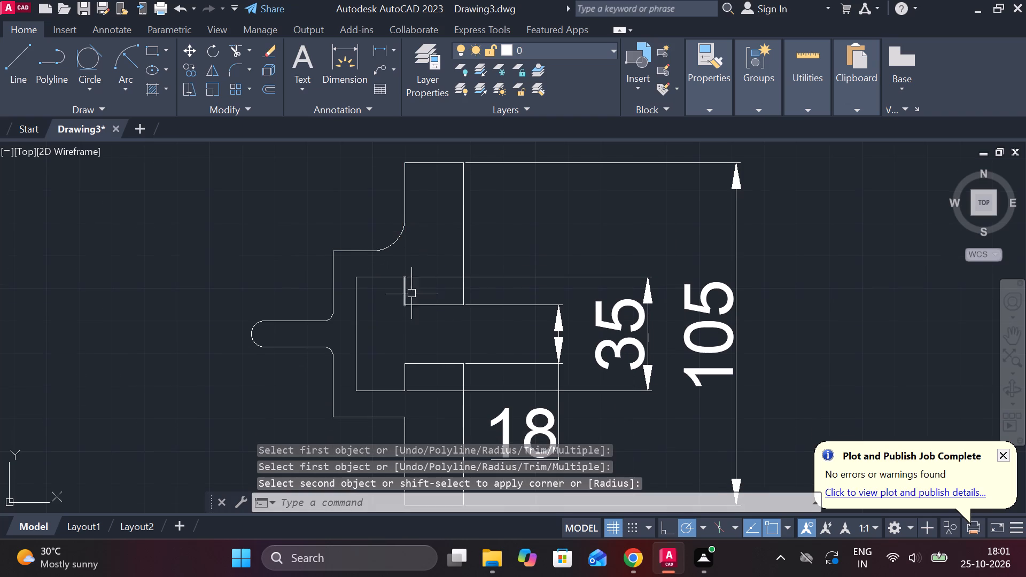
# Fillet the matching corner between the body's bottom edge and the lower flange's outer vertical edge with the same radius 10.
pyautogui.press('space')
pyautogui.moveTo(403, 331); pyautogui.dragTo(403, 332, button='middle')
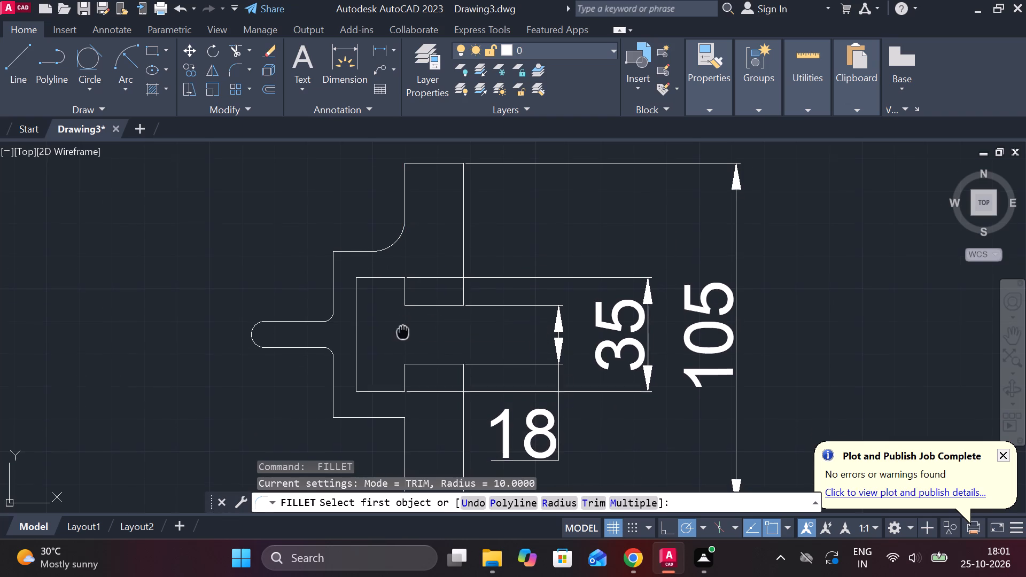
pyautogui.moveTo(403, 332); pyautogui.dragTo(428, 278, button='middle')
pyautogui.moveTo(460, 368); pyautogui.dragTo(458, 334, button='middle')
pyautogui.click(411, 333)
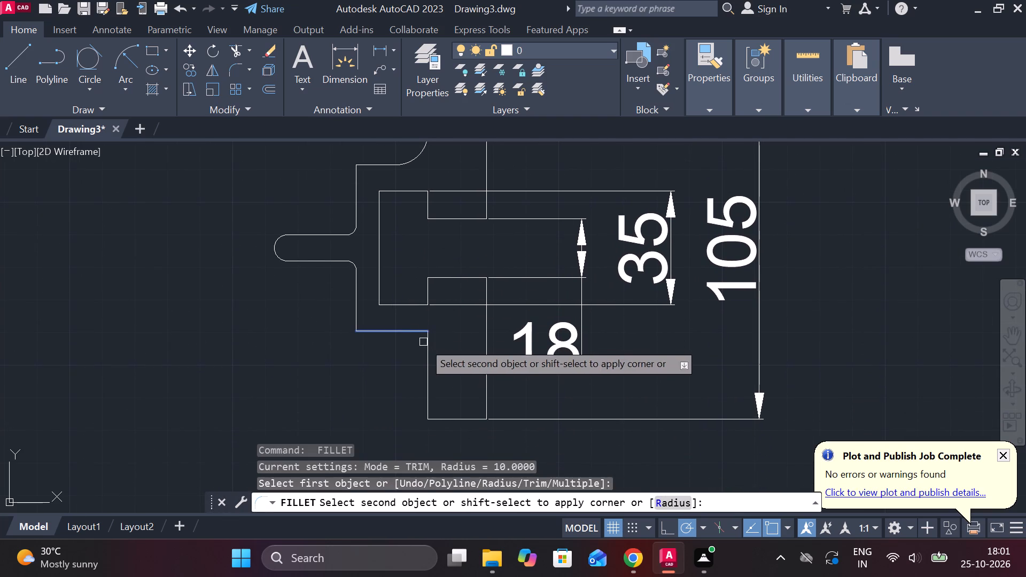
pyautogui.click(430, 349)
pyautogui.scroll(-1, 424, 361)
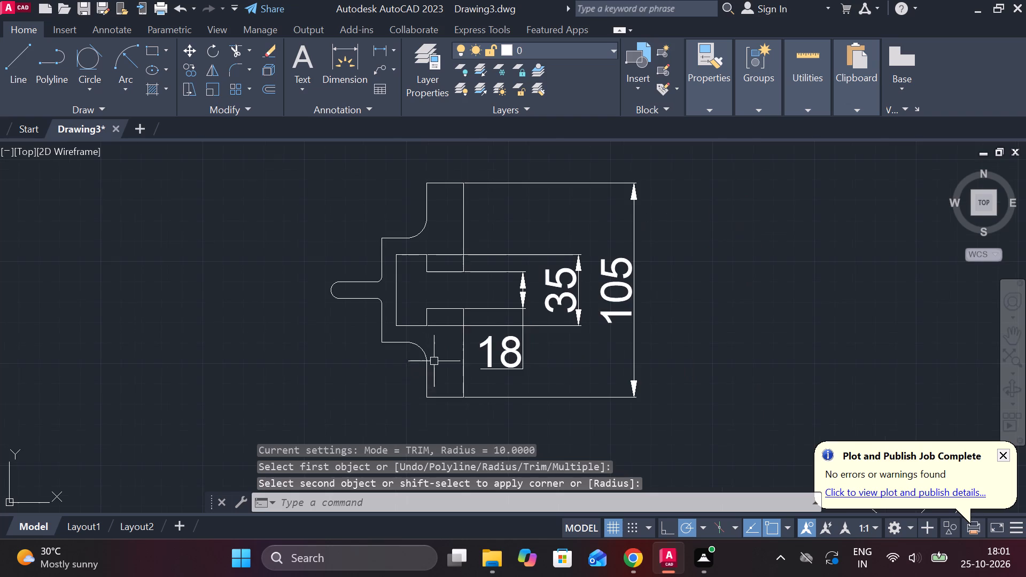
pyautogui.press('space')
# Add a vertical linear dimension between the body's outer top and bottom edges, placed beyond the rounded stem's tip.
pyautogui.click(388, 50)
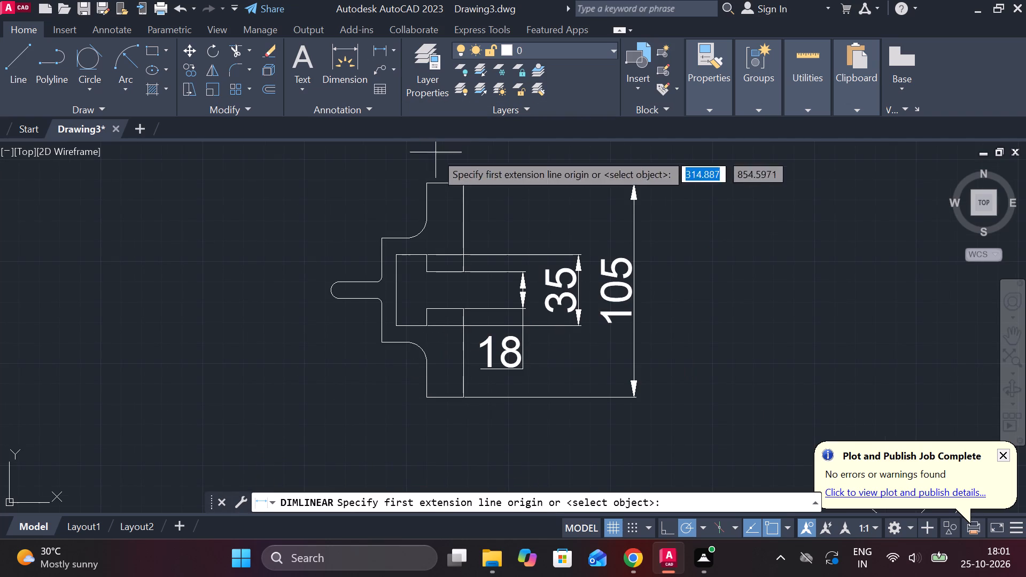
pyautogui.scroll(2, 397, 238)
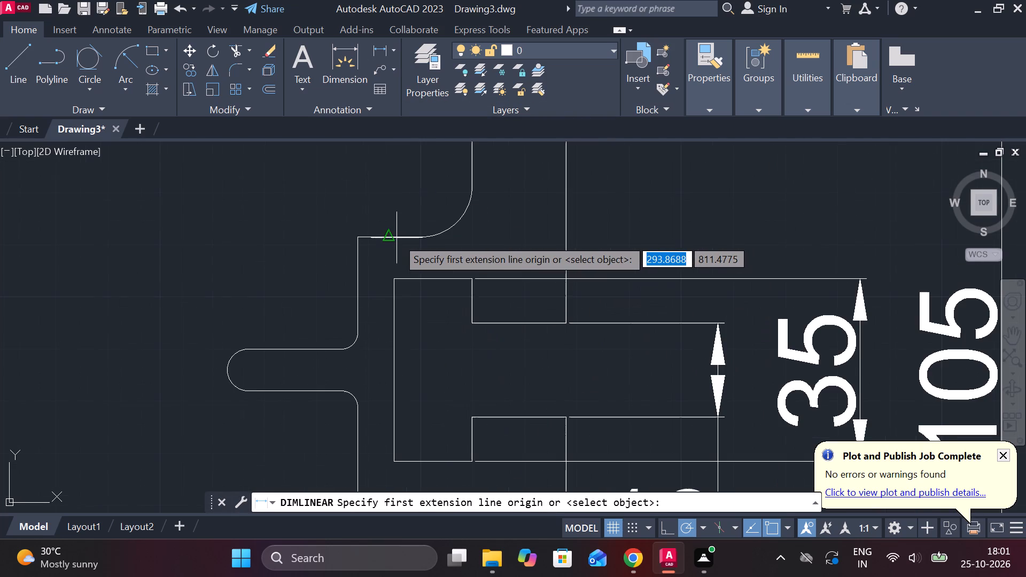
pyautogui.click(395, 238)
pyautogui.scroll(-2, 402, 239)
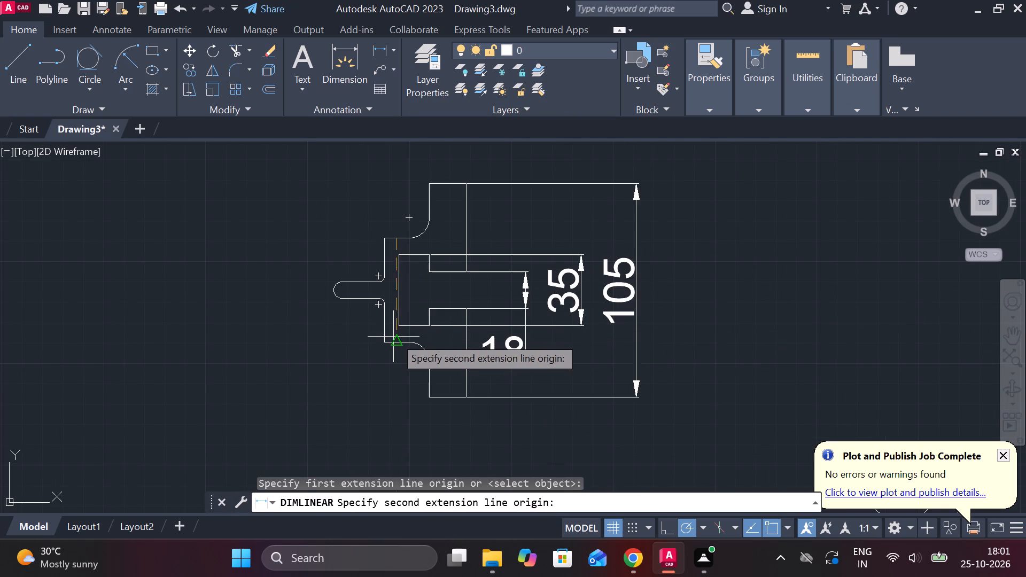
pyautogui.click(398, 337)
pyautogui.moveTo(352, 340); pyautogui.dragTo(374, 338, button='middle')
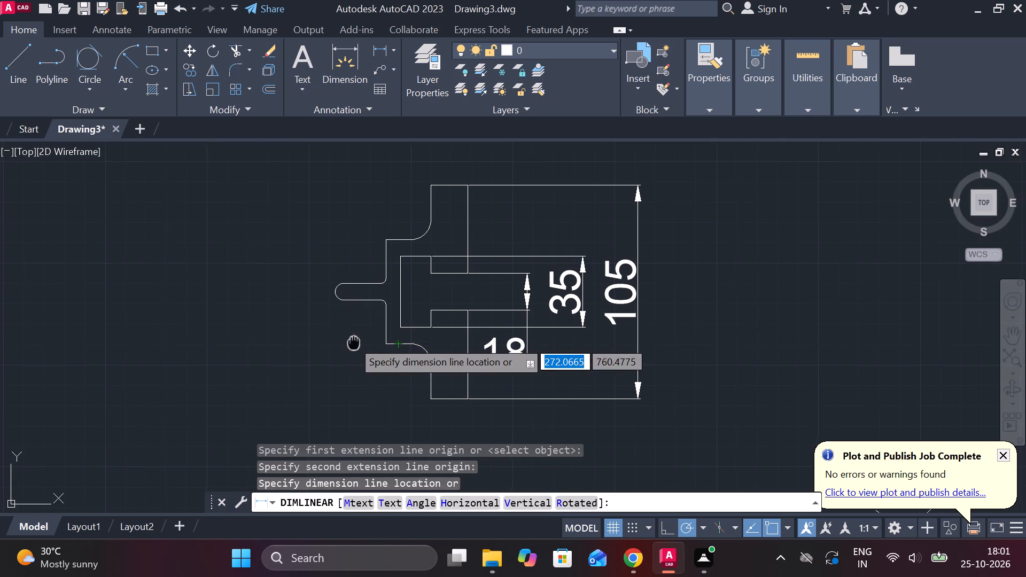
pyautogui.moveTo(374, 338); pyautogui.dragTo(399, 325, button='middle')
pyautogui.click(320, 326)
# Add a vertical linear dimension for the rounded stem's thickness, placed between the stem's tip and the body height dimension.
pyautogui.press('space')
pyautogui.click(408, 269)
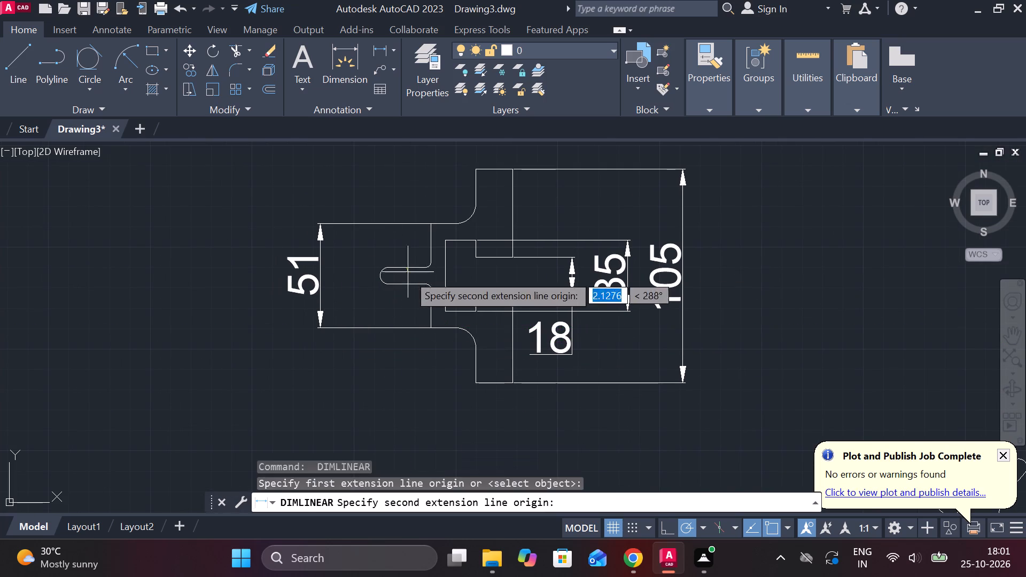
pyautogui.click(408, 282)
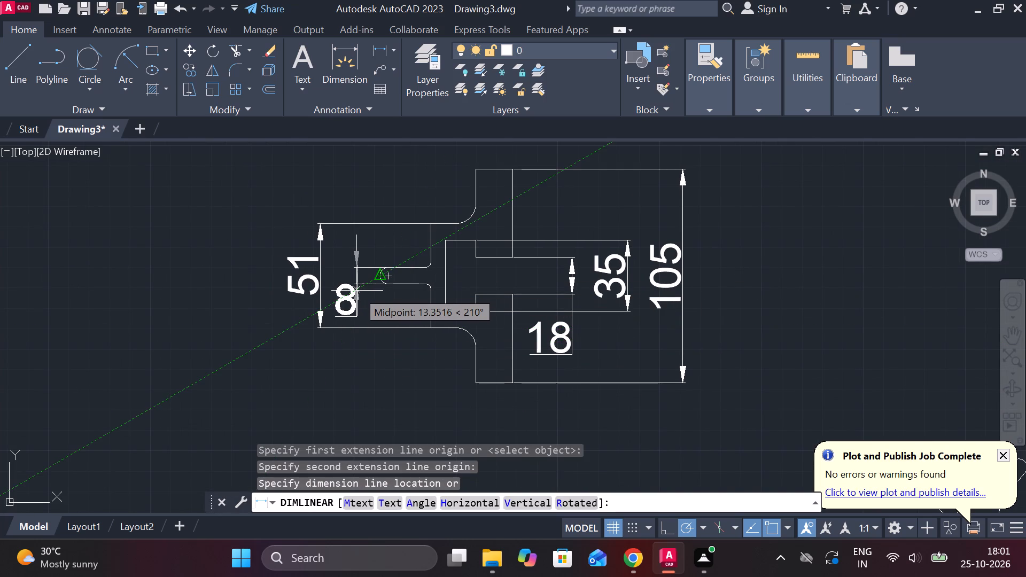
pyautogui.click(360, 291)
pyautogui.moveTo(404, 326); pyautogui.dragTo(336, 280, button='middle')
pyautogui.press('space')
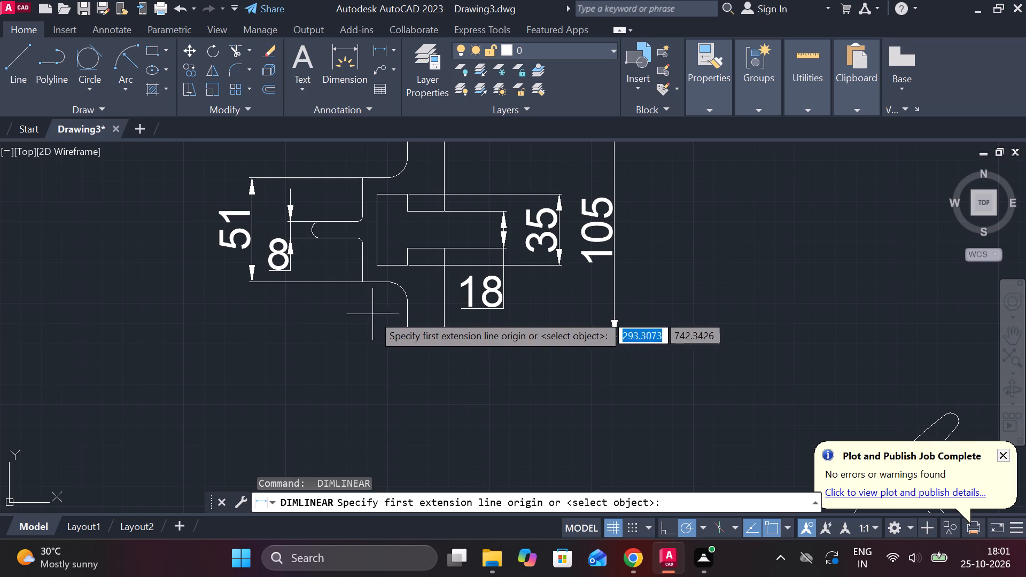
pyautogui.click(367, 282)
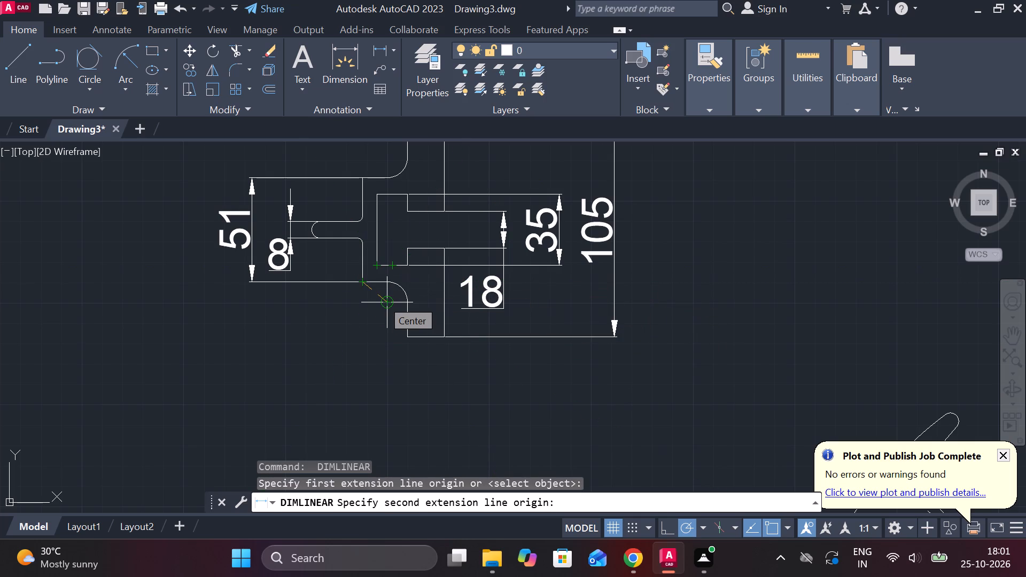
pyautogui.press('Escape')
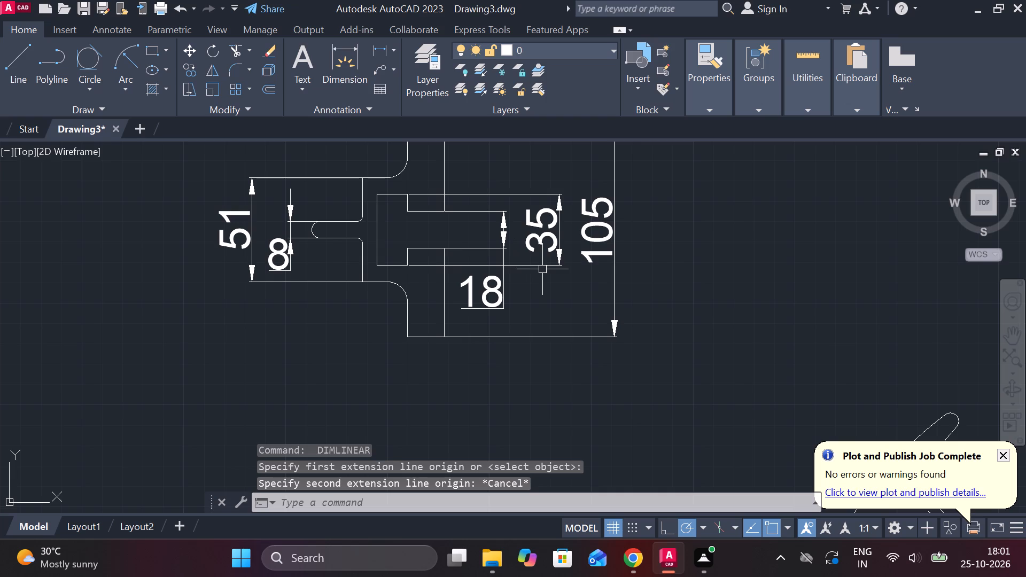
# Add a horizontal linear dimension for the inner cavity's width along its lower edge, placed below the lower flange.
pyautogui.click(370, 51)
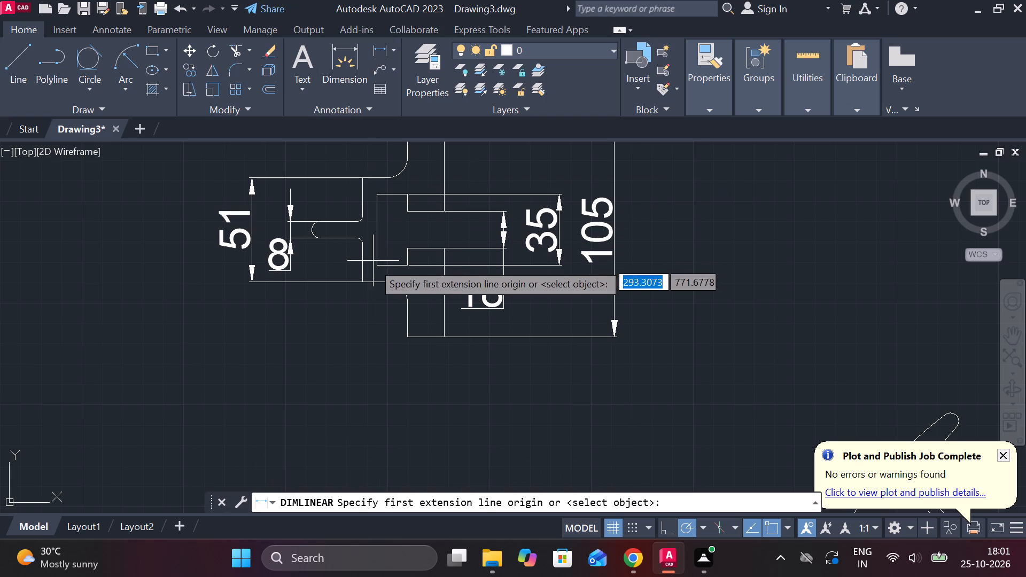
pyautogui.scroll(2, 362, 292)
pyautogui.click(398, 219)
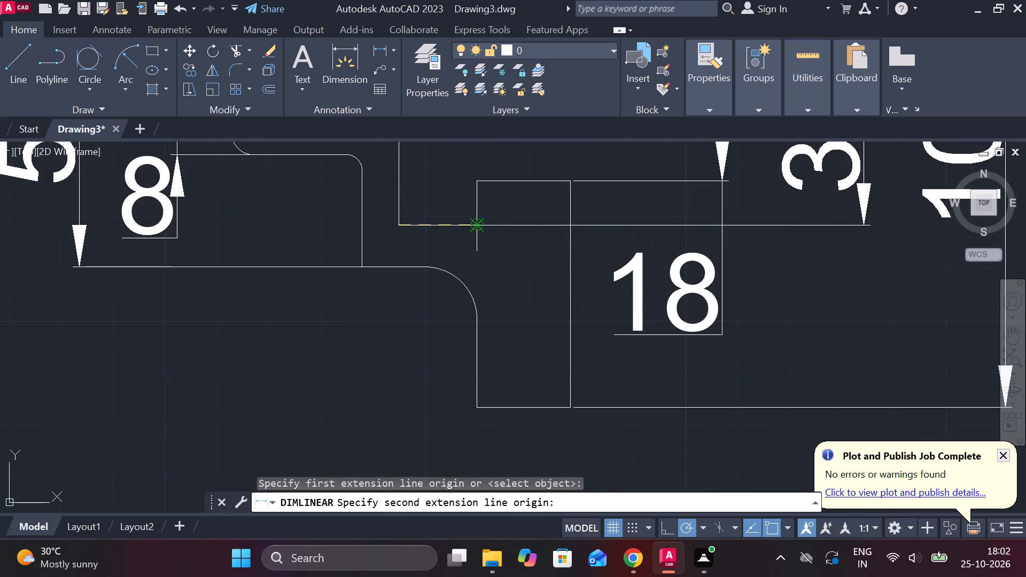
pyautogui.click(477, 223)
pyautogui.scroll(-1, 458, 316)
pyautogui.moveTo(455, 354); pyautogui.dragTo(446, 293, button='middle')
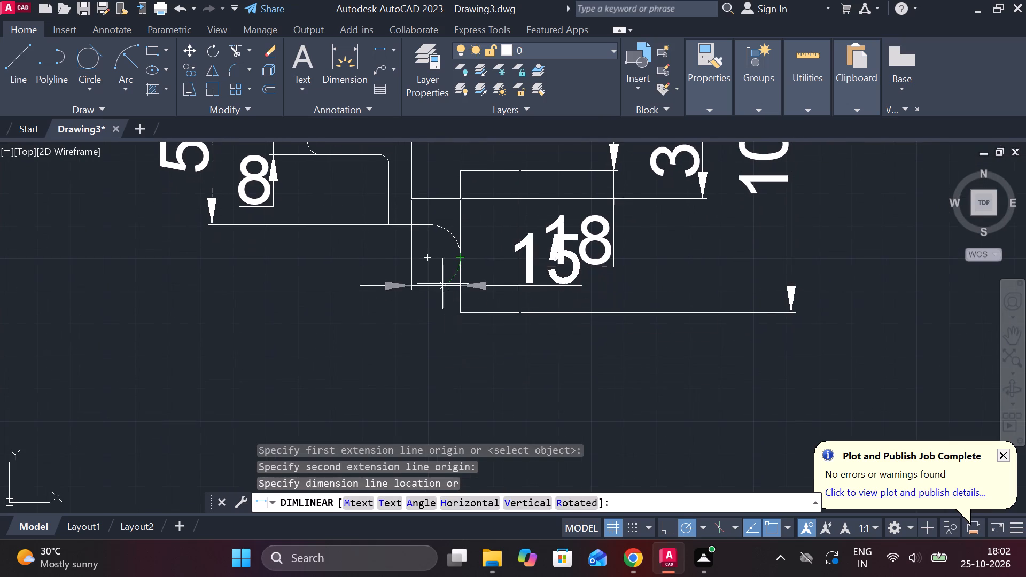
pyautogui.click(418, 375)
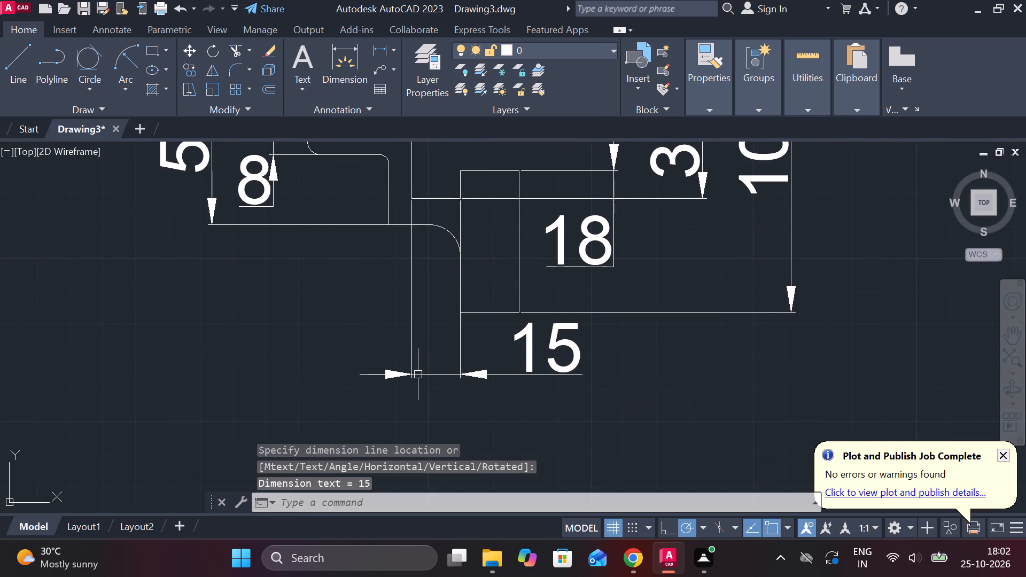
# Add a horizontal linear dimension from the body's outer vertical edge to the flange's far face, placed below the cavity width dimension.
pyautogui.scroll(-1, 728, 244)
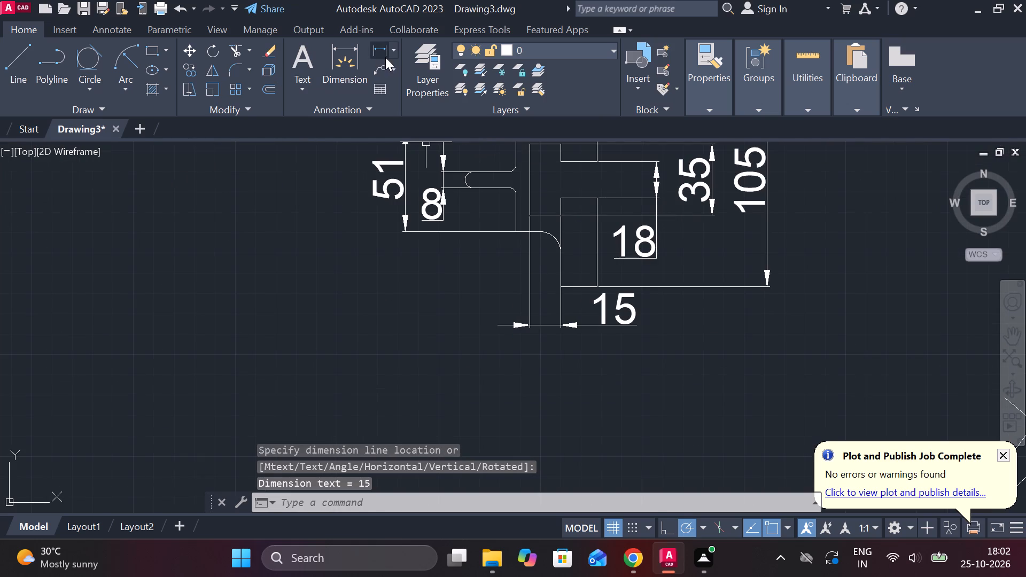
pyautogui.click(385, 57)
pyautogui.click(518, 243)
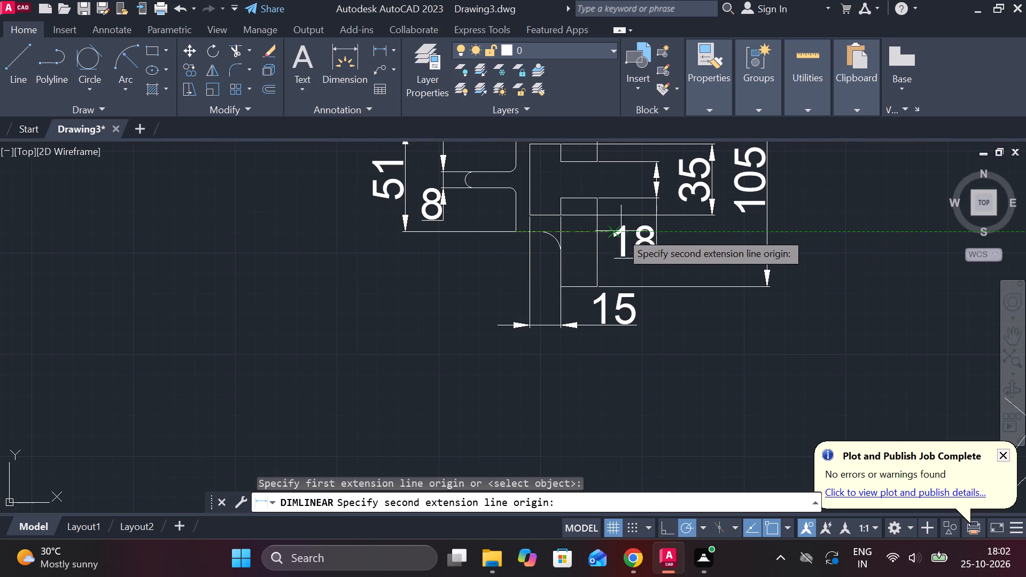
pyautogui.scroll(-1, 595, 241)
pyautogui.scroll(2, 587, 238)
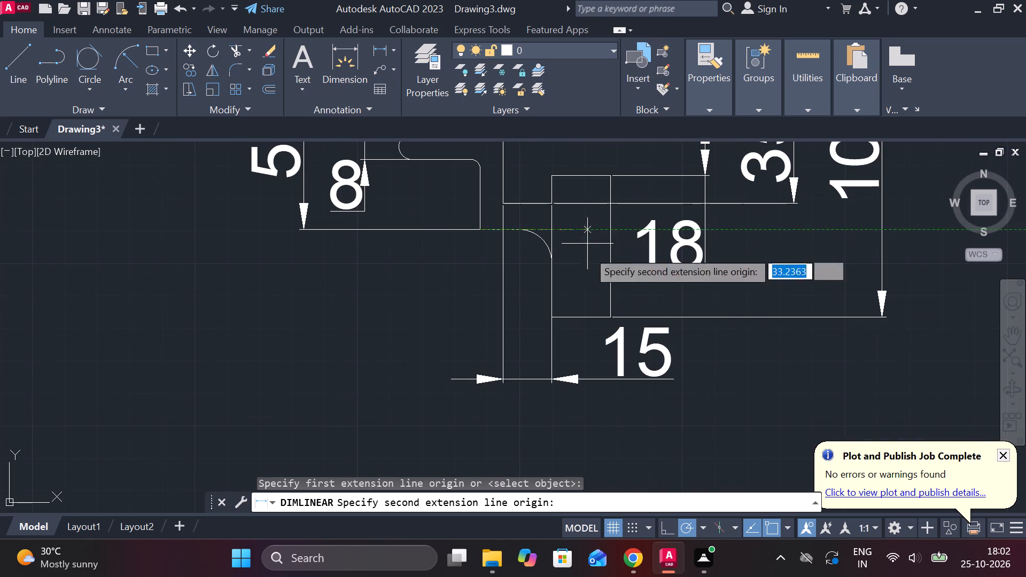
pyautogui.click(605, 322)
pyautogui.moveTo(552, 335); pyautogui.dragTo(541, 238, button='middle')
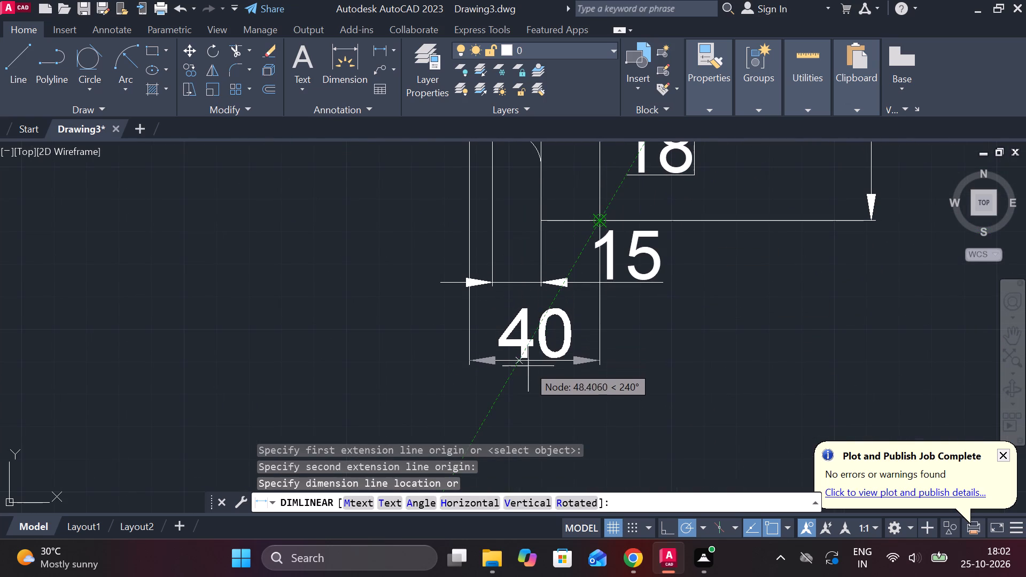
pyautogui.click(528, 353)
# Hatch the solid area of the dimensioned bracket section with the ANSI31 pattern.
pyautogui.scroll(-2, 609, 347)
pyautogui.moveTo(635, 347); pyautogui.dragTo(581, 327, button='middle')
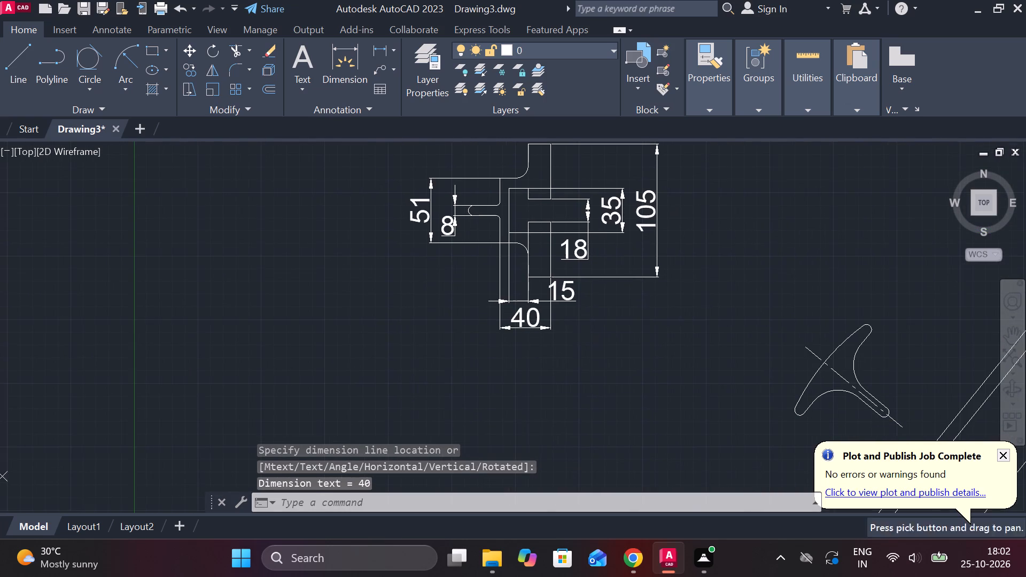
pyautogui.moveTo(588, 322); pyautogui.dragTo(535, 345, button='middle')
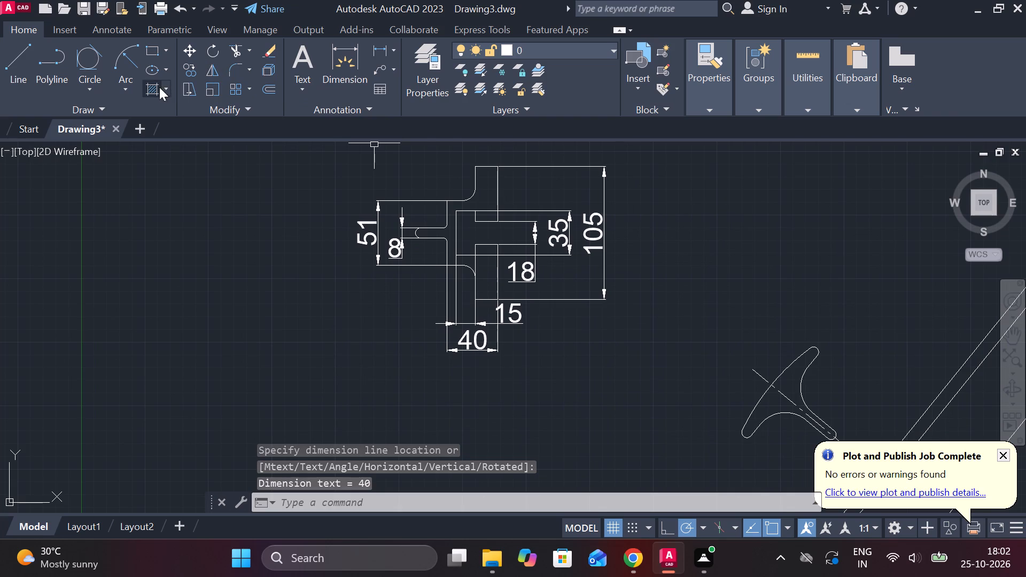
pyautogui.click(159, 87)
pyautogui.scroll(2, 428, 169)
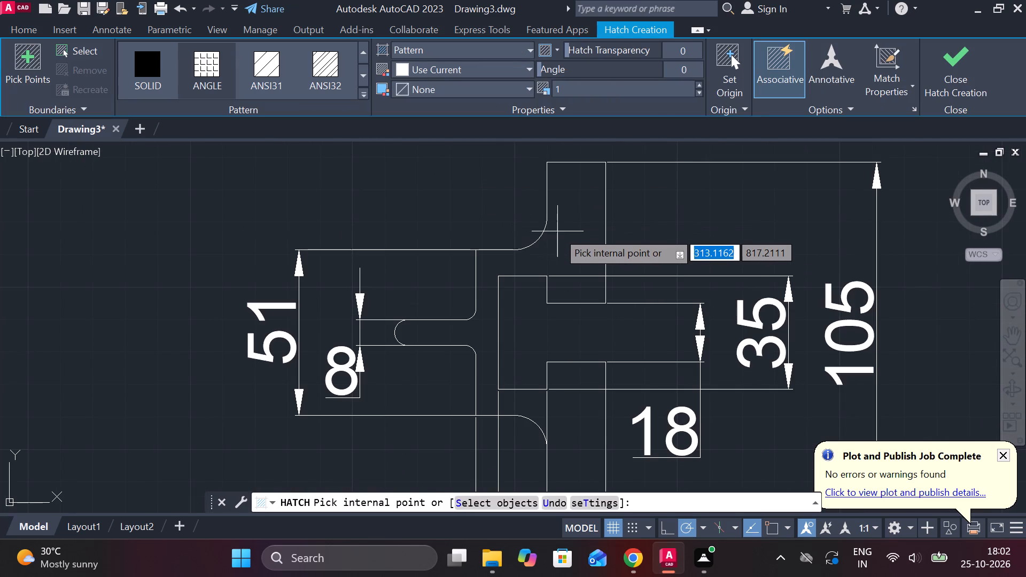
pyautogui.click(557, 231)
pyautogui.click(284, 69)
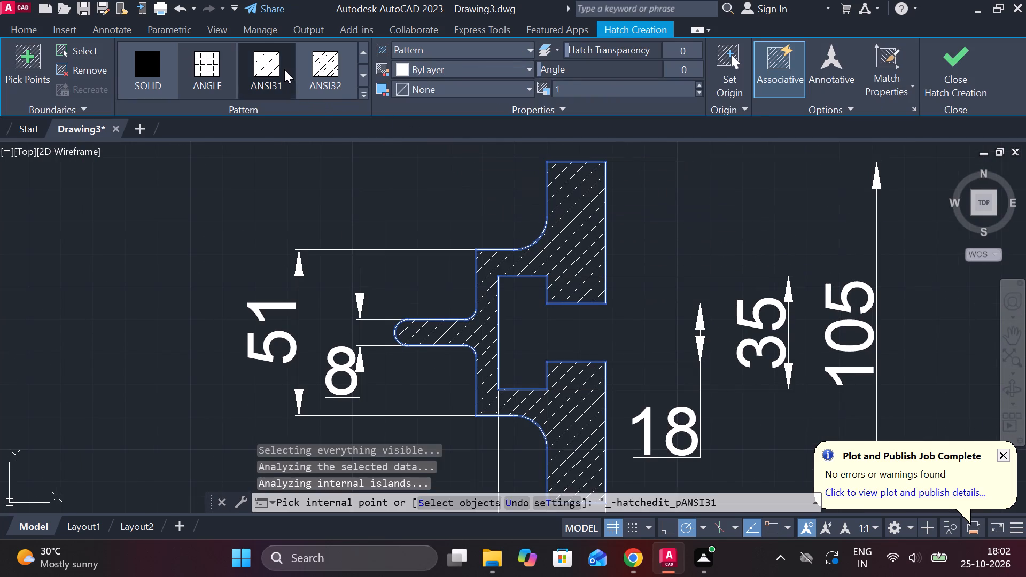
pyautogui.scroll(-1, 790, 264)
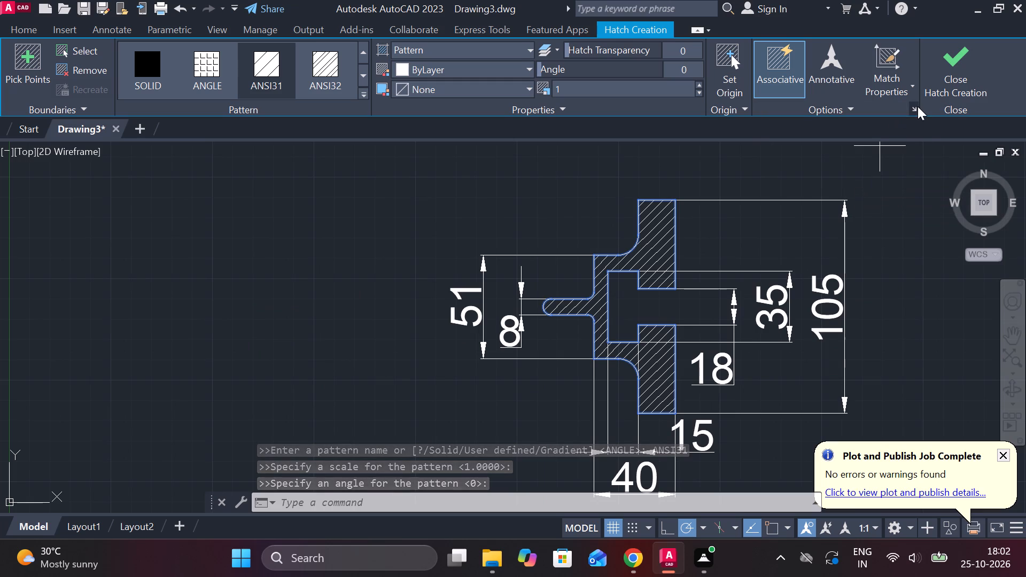
pyautogui.click(939, 76)
# Add a radius dimension to the fillet between the body's top edge and the upper flange.
pyautogui.scroll(-1, 797, 254)
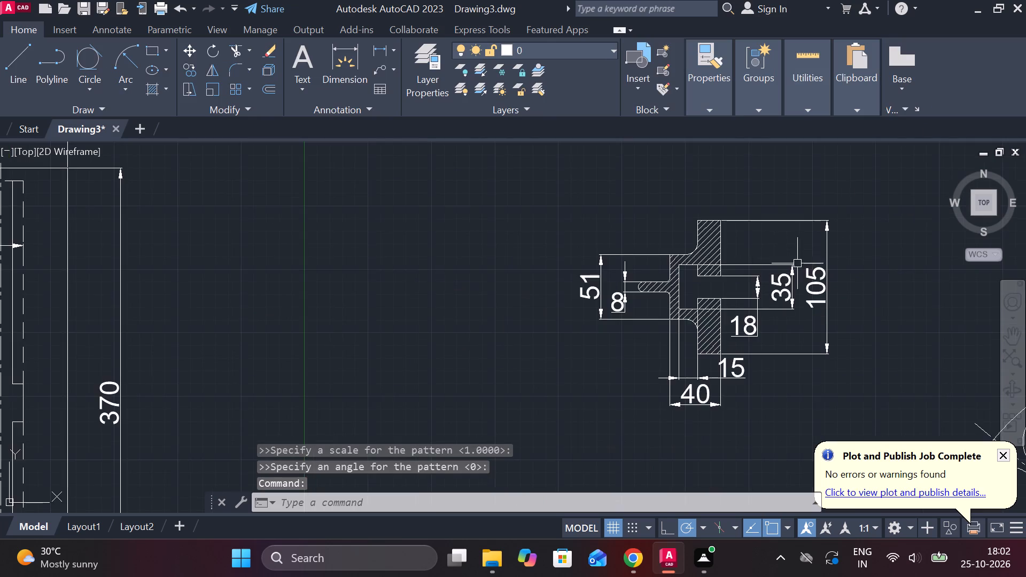
pyautogui.moveTo(797, 264); pyautogui.dragTo(627, 219, button='middle')
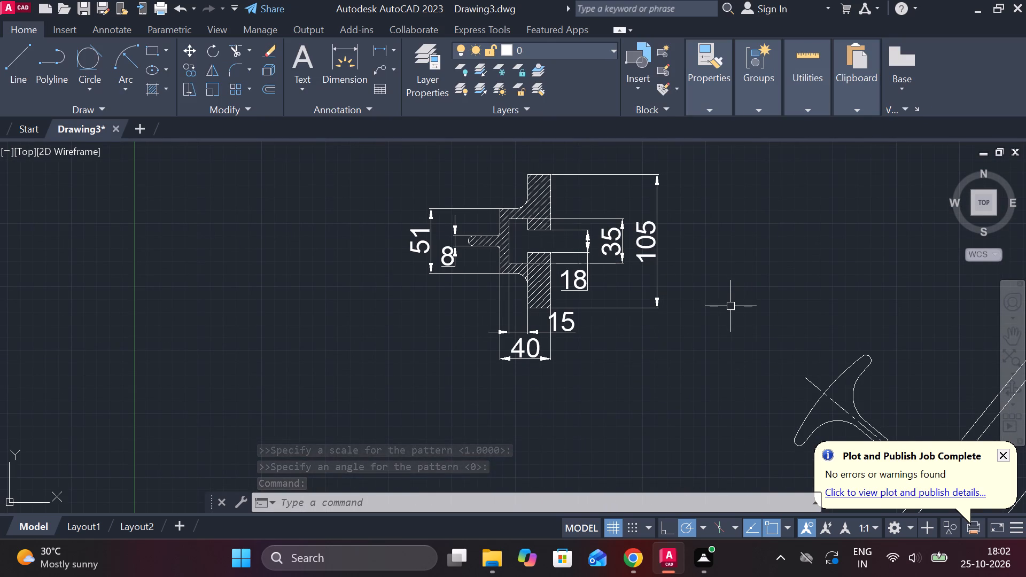
pyautogui.click(393, 45)
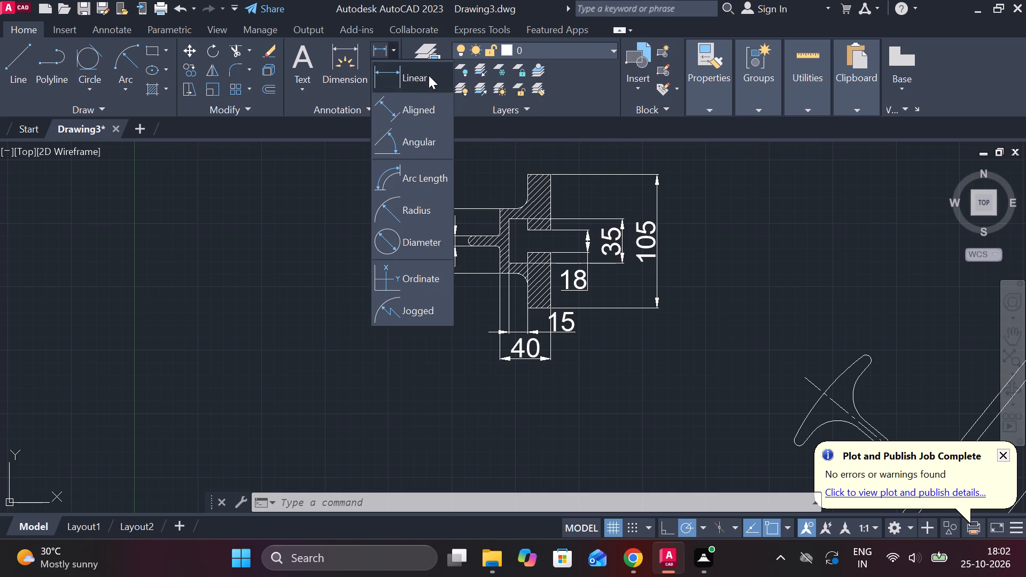
pyautogui.click(406, 215)
pyautogui.scroll(2, 501, 190)
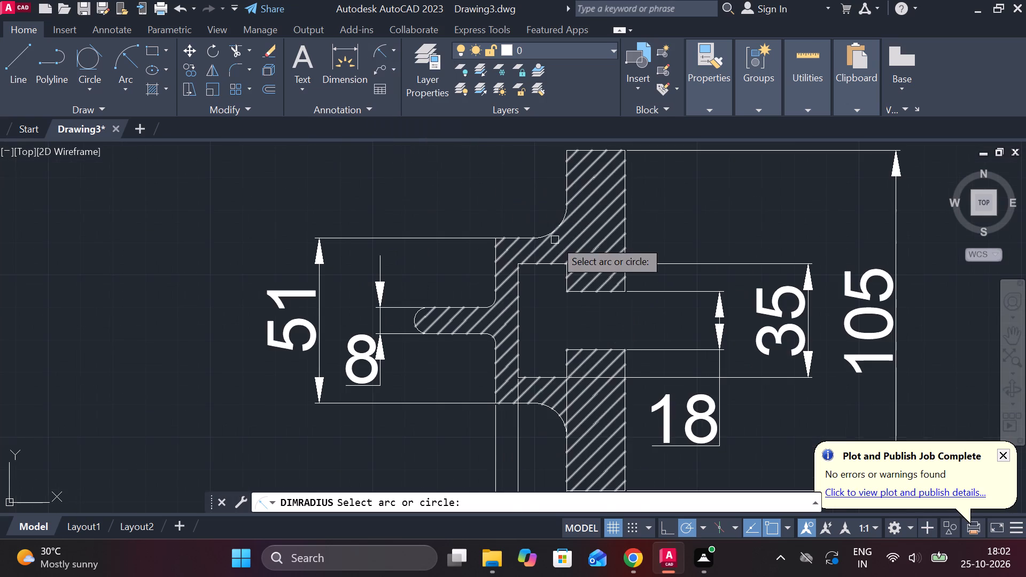
pyautogui.click(554, 230)
pyautogui.click(548, 219)
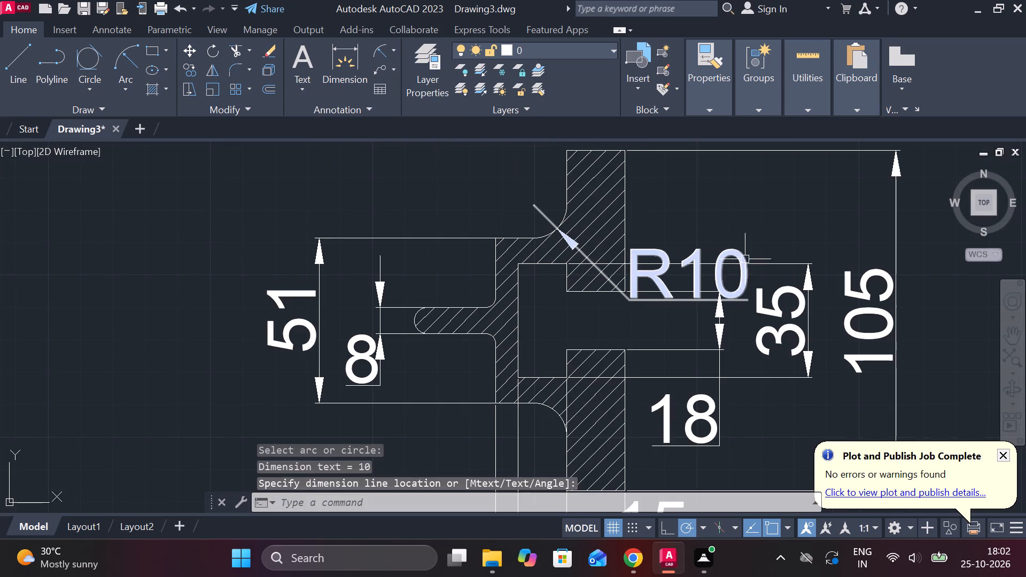
# Move the R10 dimension text off the hatched section into the open space above the body.
pyautogui.click(723, 258)
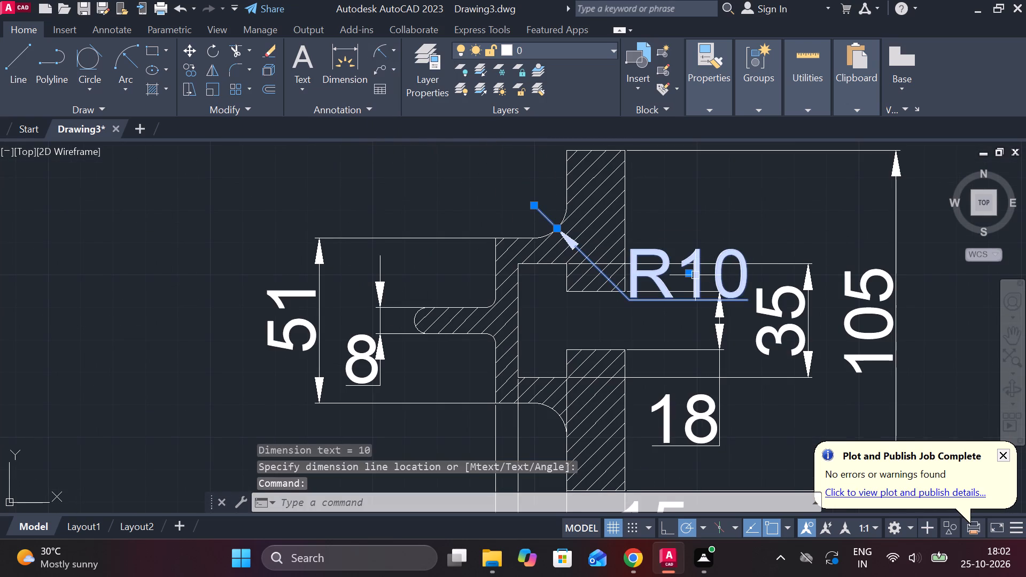
pyautogui.click(692, 274)
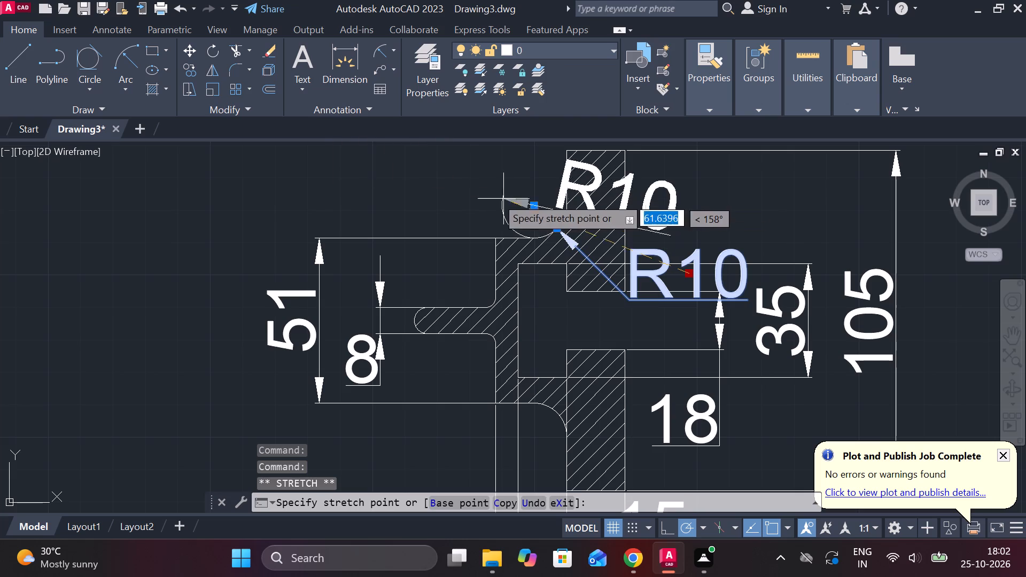
pyautogui.click(501, 192)
pyautogui.scroll(-1, 548, 218)
pyautogui.press('Escape')
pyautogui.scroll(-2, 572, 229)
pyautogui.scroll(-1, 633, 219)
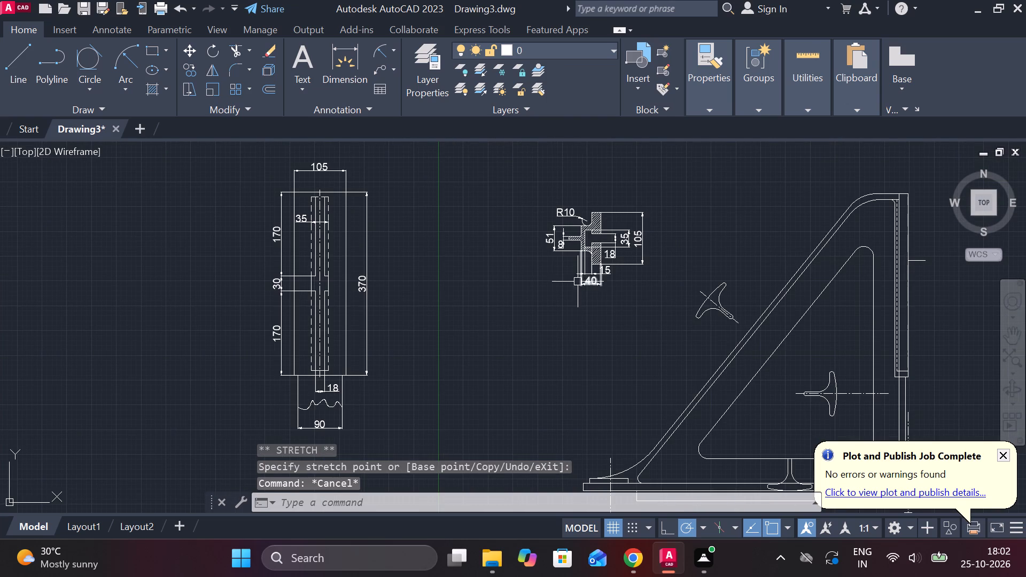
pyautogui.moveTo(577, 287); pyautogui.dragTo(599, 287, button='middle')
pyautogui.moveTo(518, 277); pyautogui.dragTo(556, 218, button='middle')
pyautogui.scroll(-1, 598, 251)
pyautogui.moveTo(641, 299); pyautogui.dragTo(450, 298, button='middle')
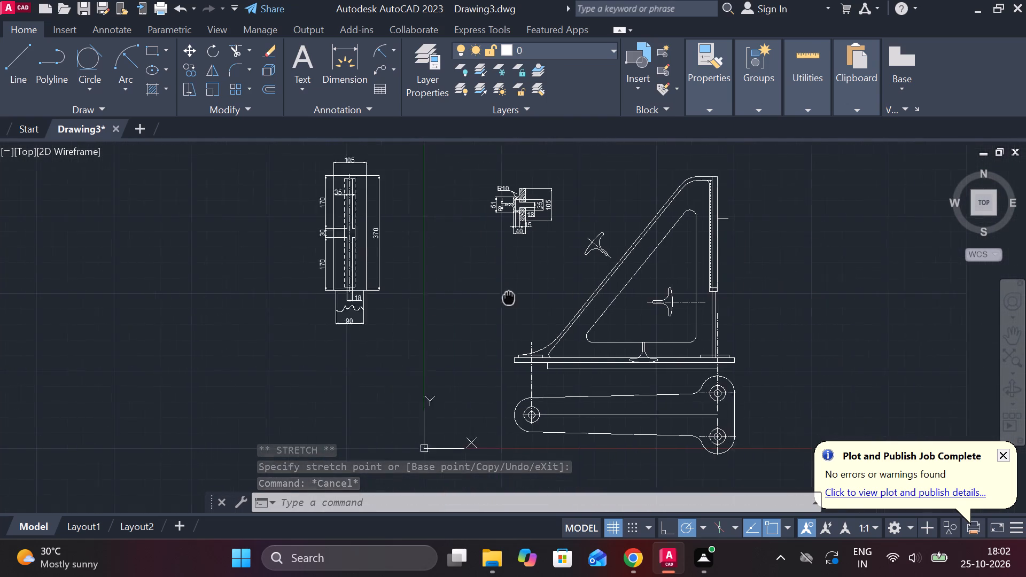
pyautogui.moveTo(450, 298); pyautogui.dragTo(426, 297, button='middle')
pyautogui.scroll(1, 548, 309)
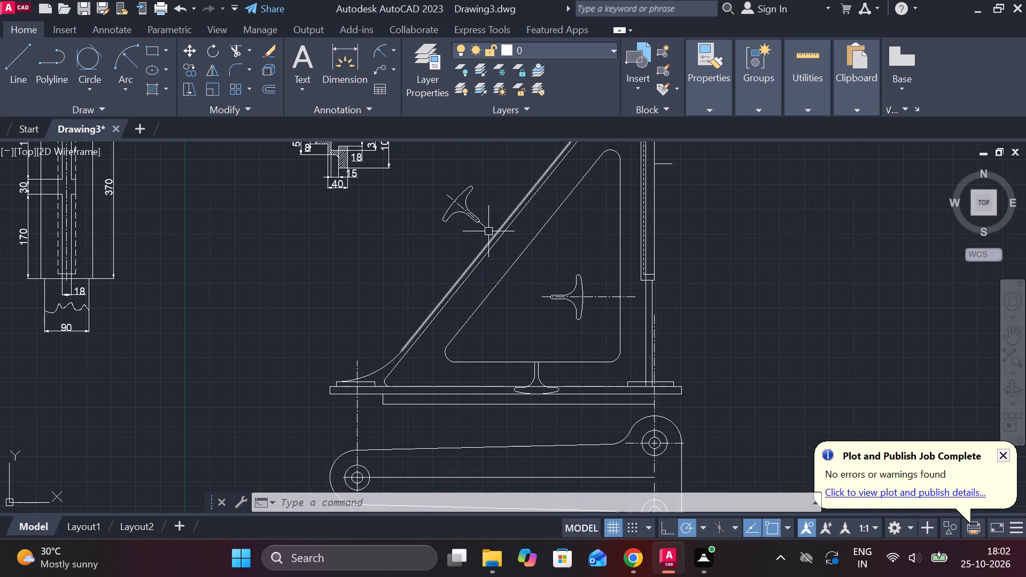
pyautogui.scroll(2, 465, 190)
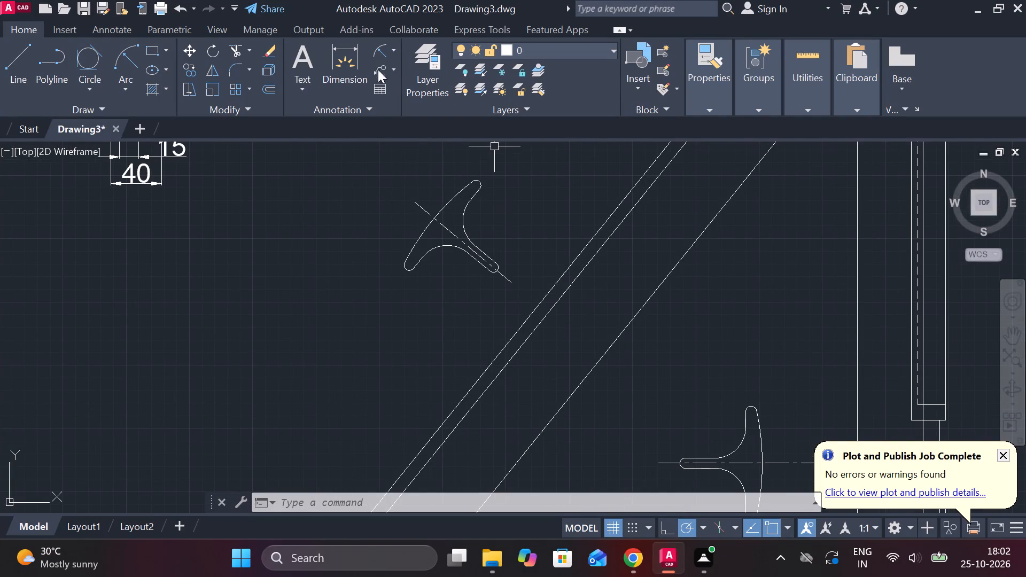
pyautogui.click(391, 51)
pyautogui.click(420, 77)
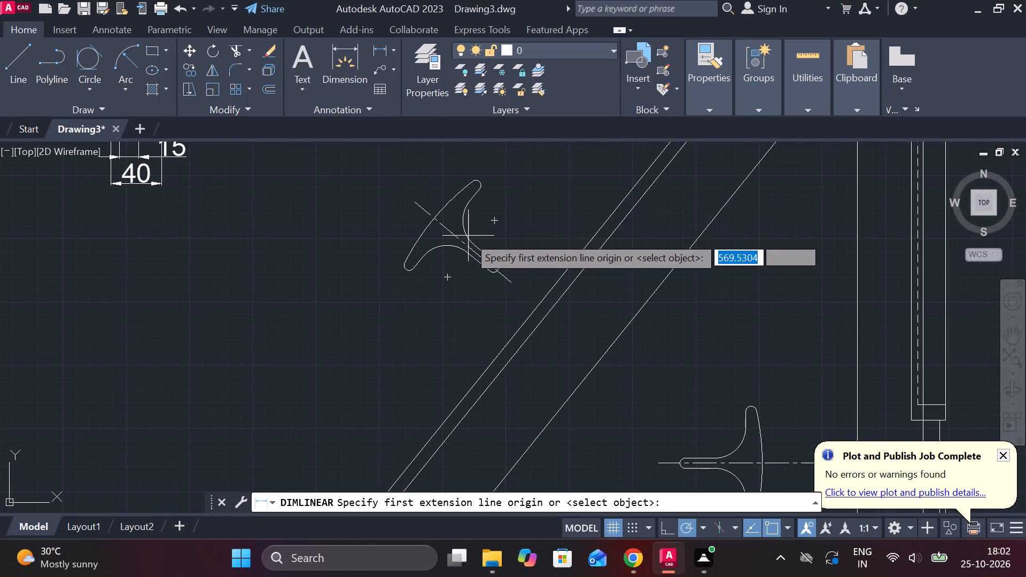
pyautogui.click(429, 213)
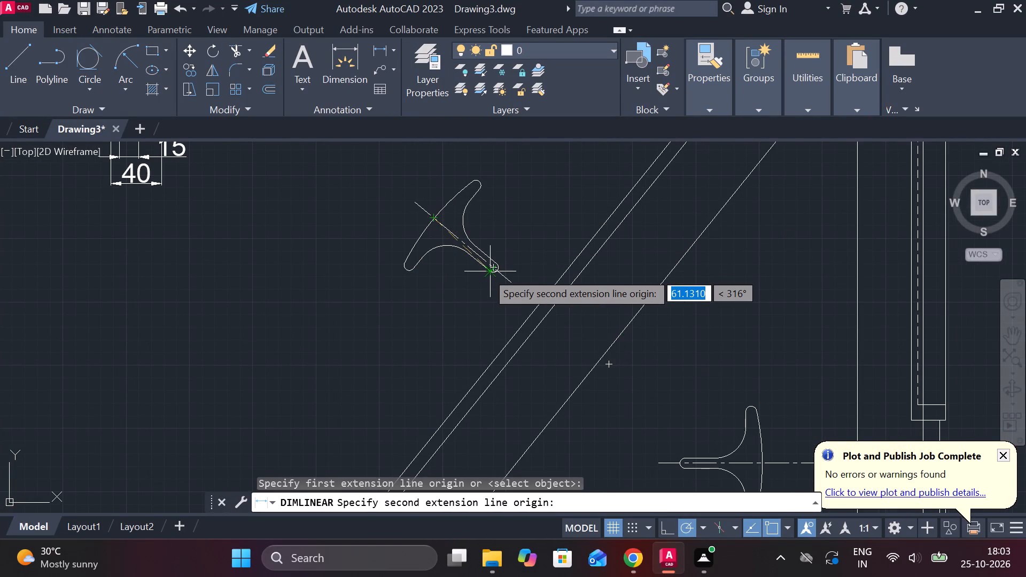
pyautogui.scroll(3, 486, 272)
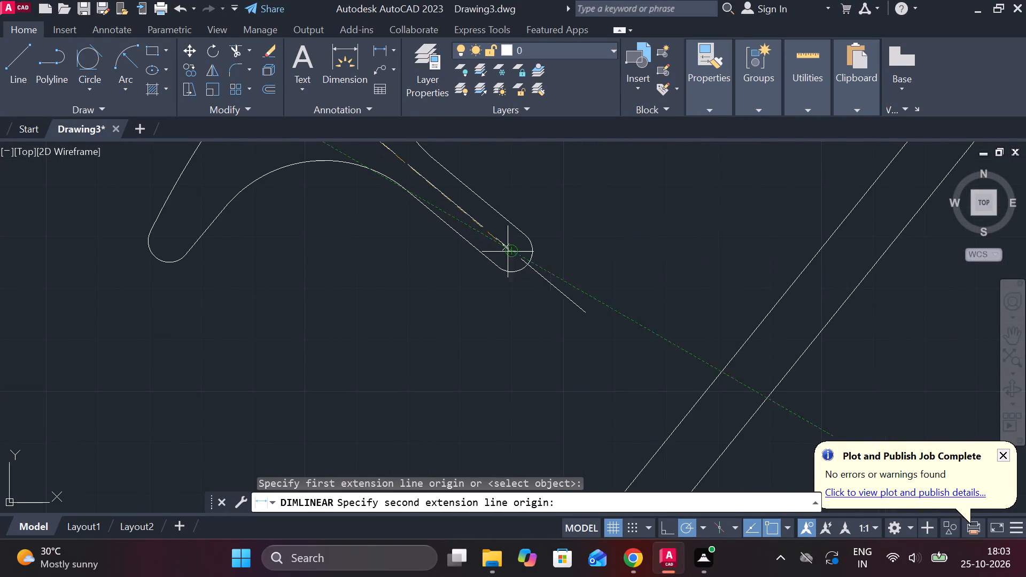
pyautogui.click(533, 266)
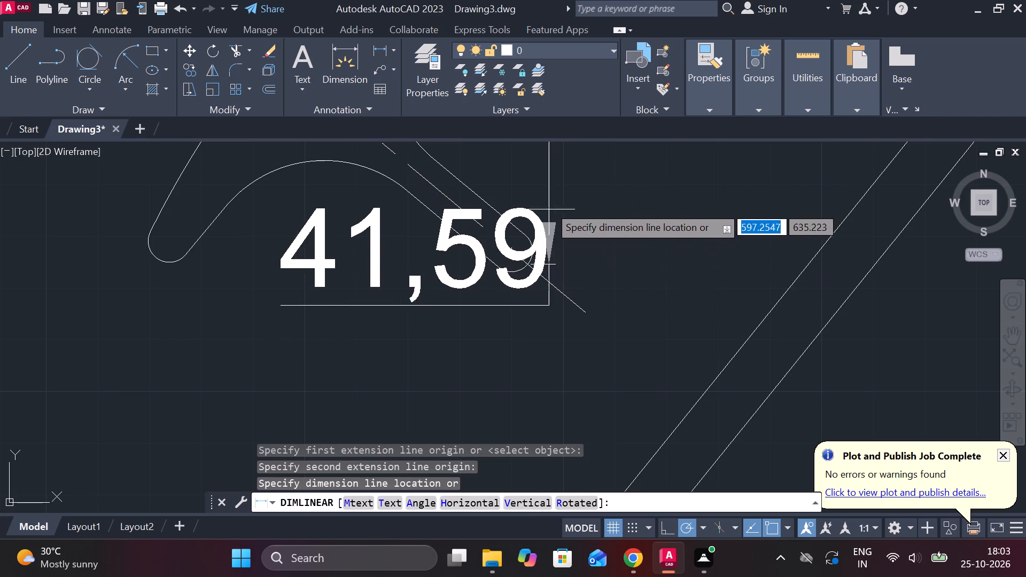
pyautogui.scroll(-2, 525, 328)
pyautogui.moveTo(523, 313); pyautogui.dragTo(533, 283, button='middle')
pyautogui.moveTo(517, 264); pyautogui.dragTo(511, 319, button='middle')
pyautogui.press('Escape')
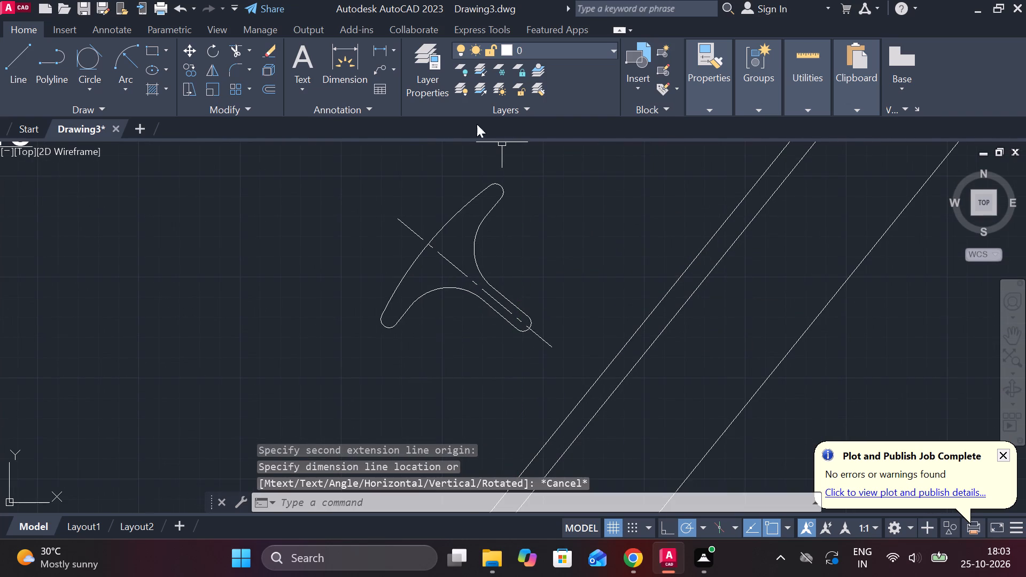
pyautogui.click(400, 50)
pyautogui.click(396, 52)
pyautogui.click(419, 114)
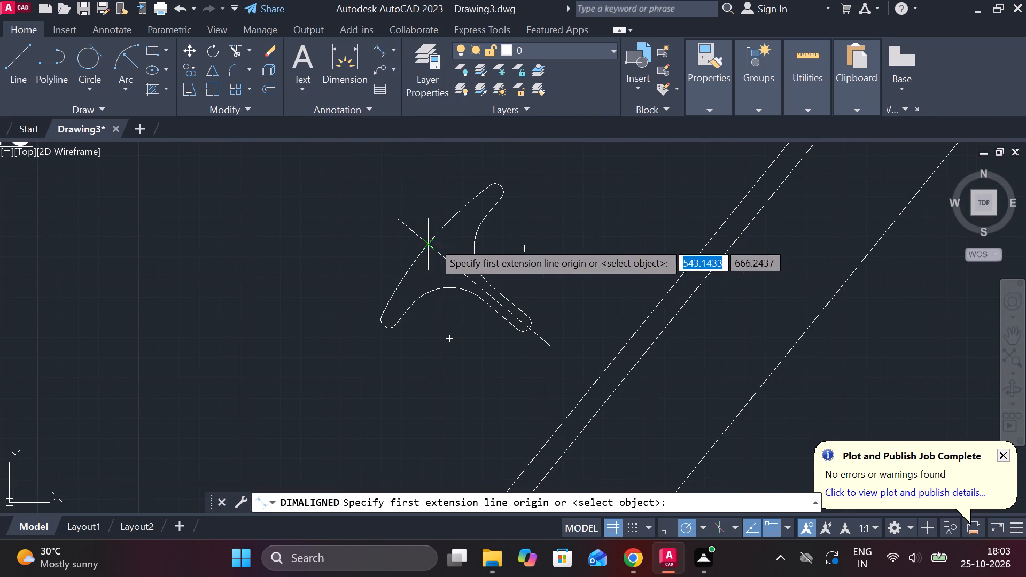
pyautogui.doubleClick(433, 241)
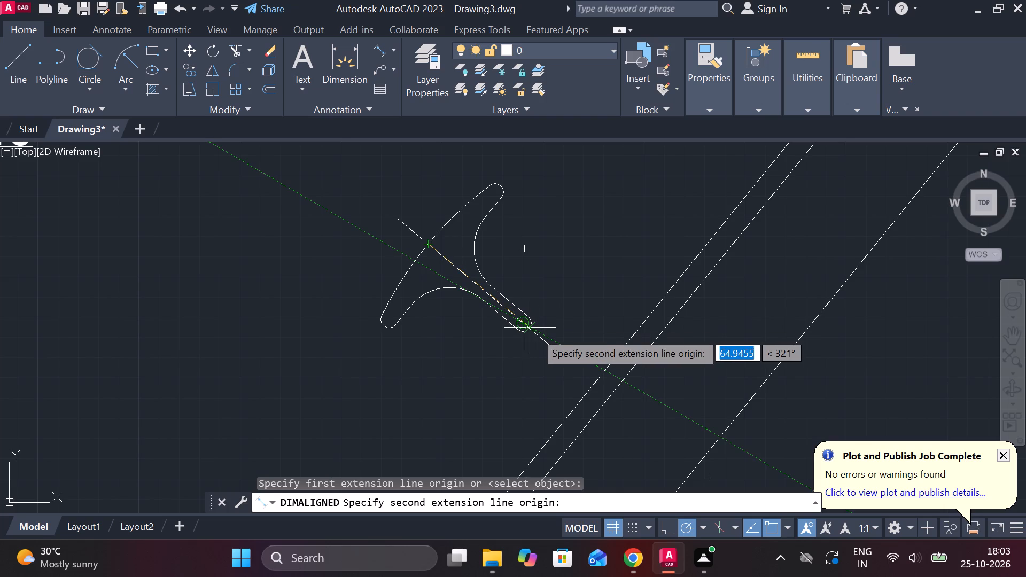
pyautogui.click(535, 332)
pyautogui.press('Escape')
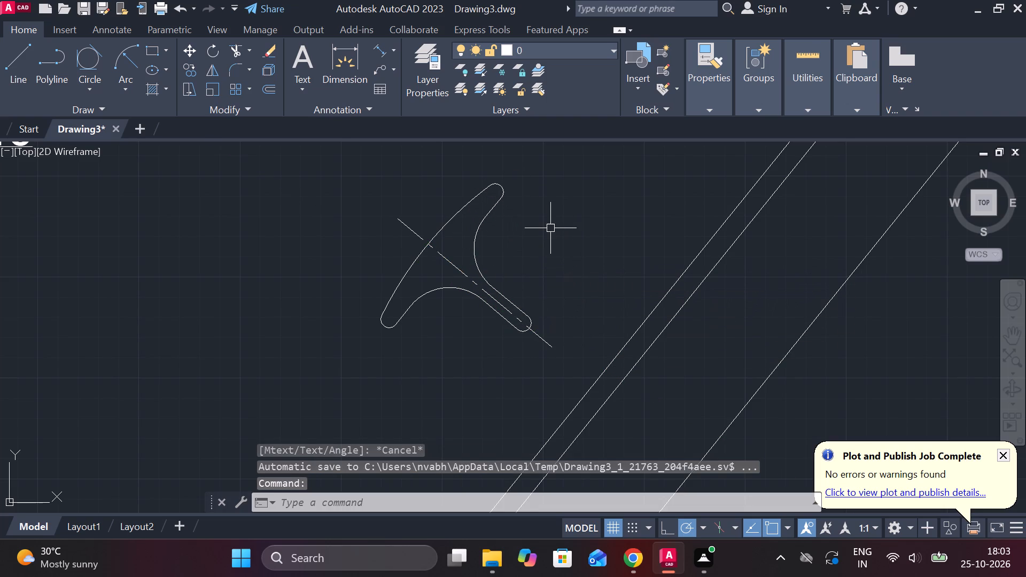
# Modify the ISO-25 dimension style so linear dimensions use a precision of 0.
pyautogui.press('d')
pyautogui.press('Return')
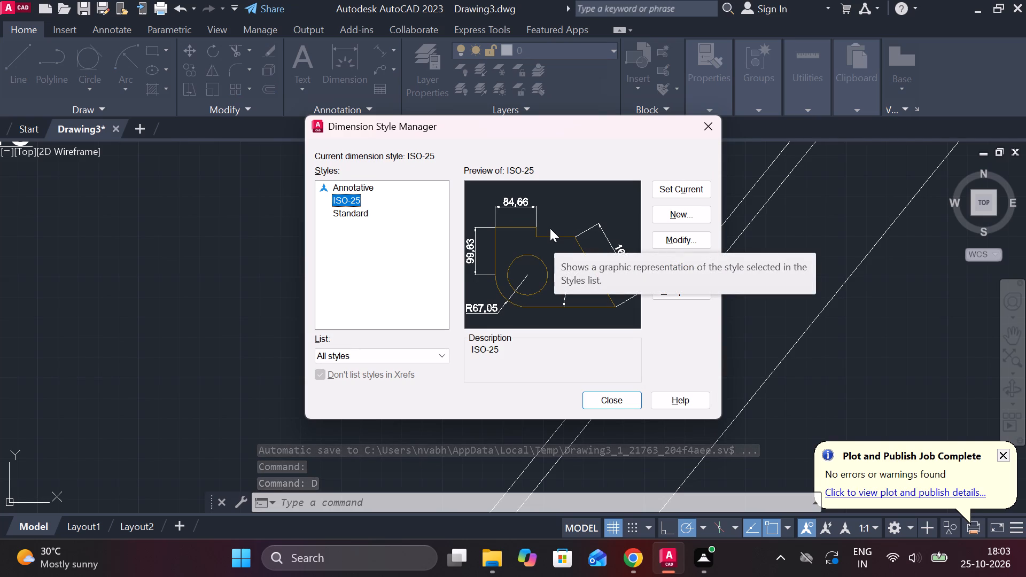
pyautogui.click(686, 238)
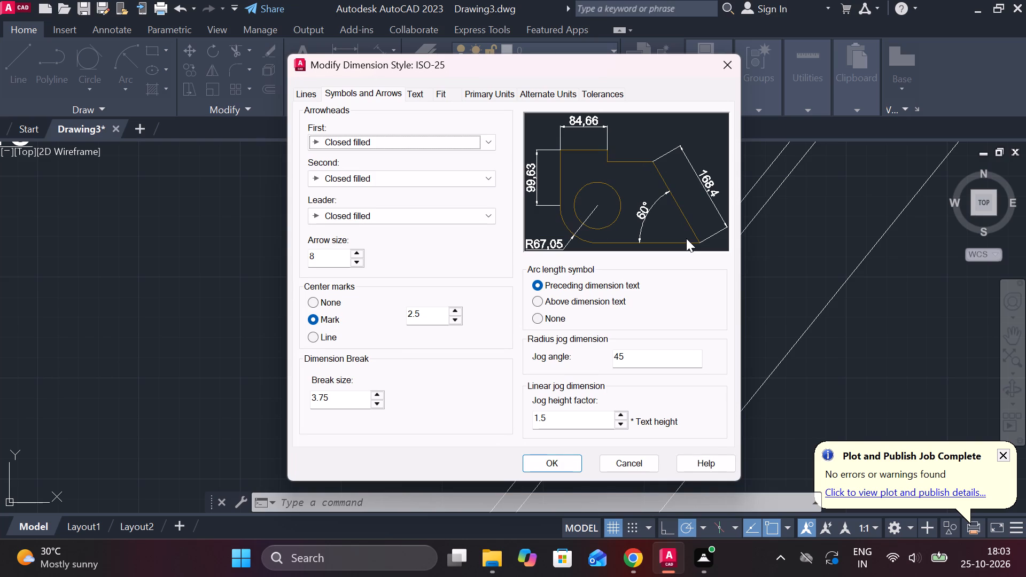
pyautogui.click(445, 92)
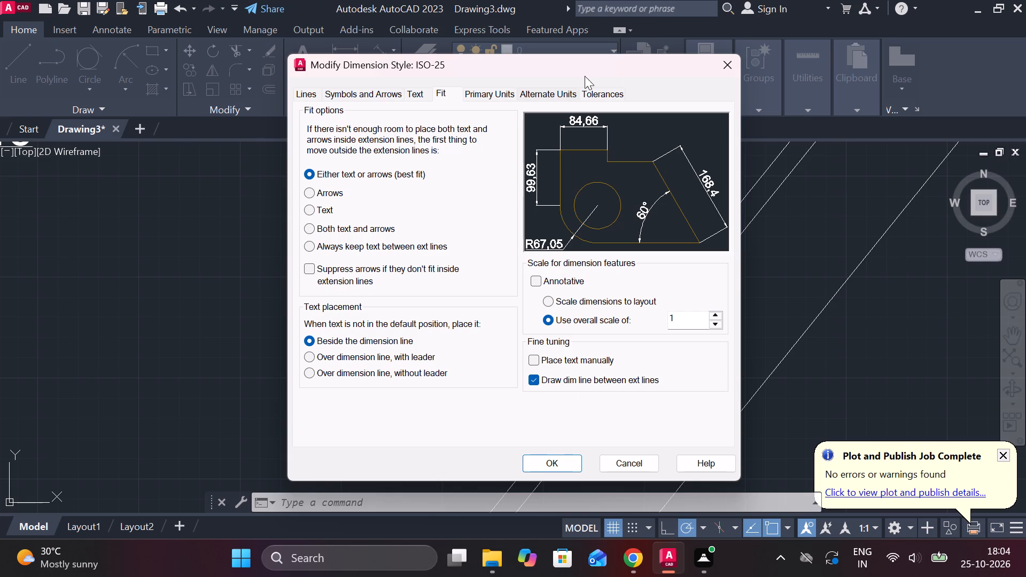
pyautogui.click(499, 100)
pyautogui.click(453, 153)
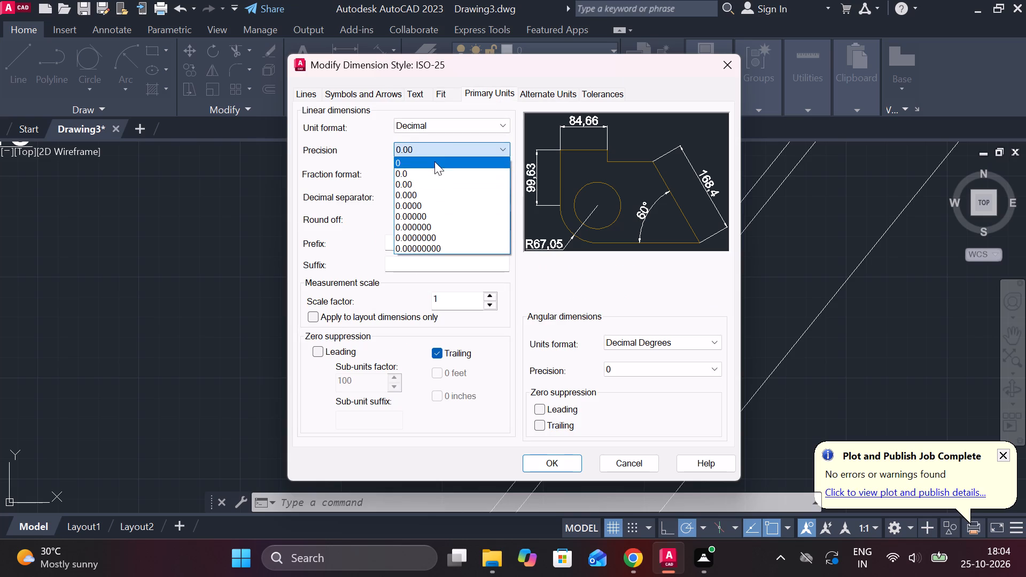
pyautogui.click(407, 165)
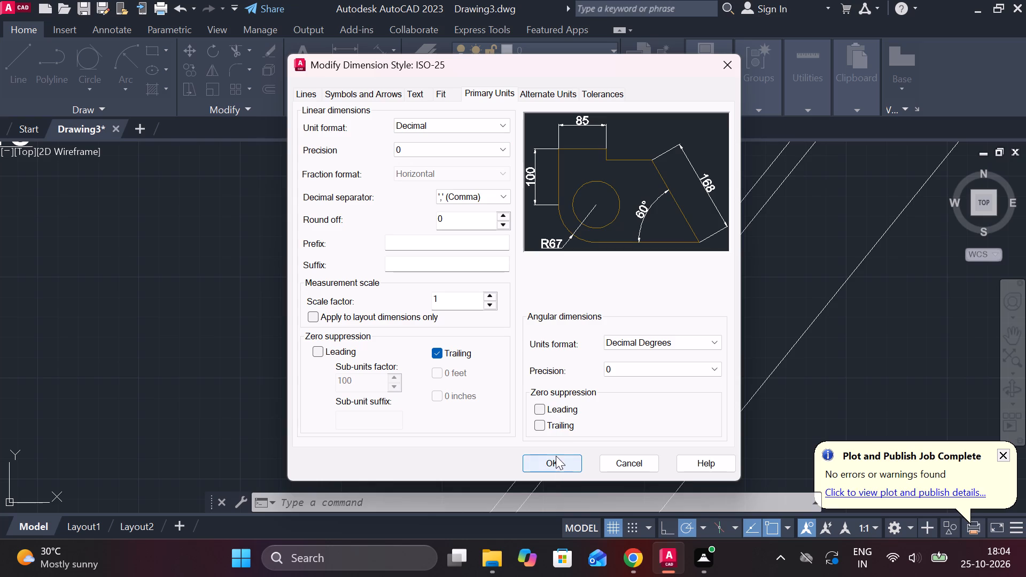
pyautogui.click(556, 456)
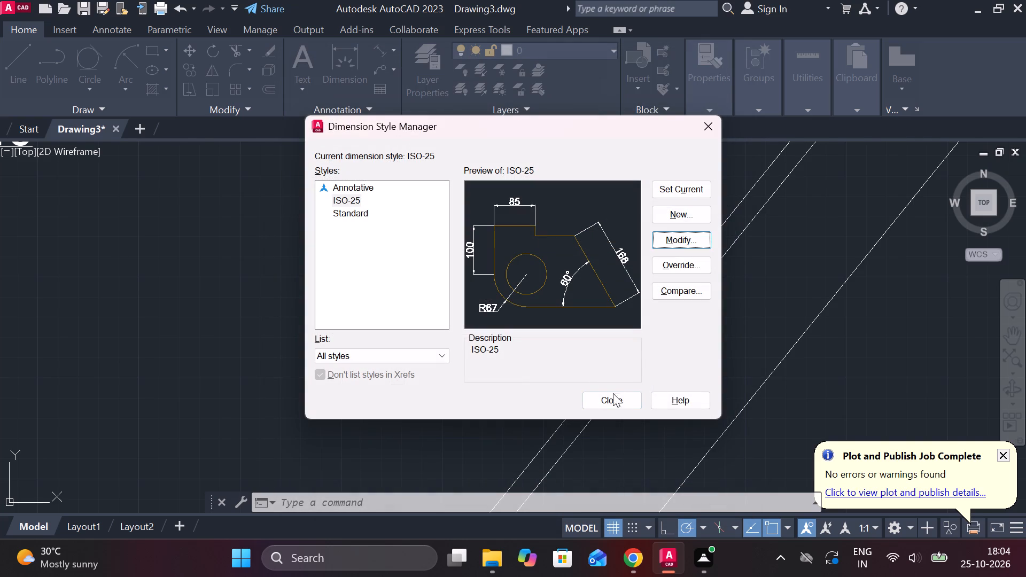
# Set ISO-25 as the current dimension style and close the style manager.
pyautogui.click(698, 196)
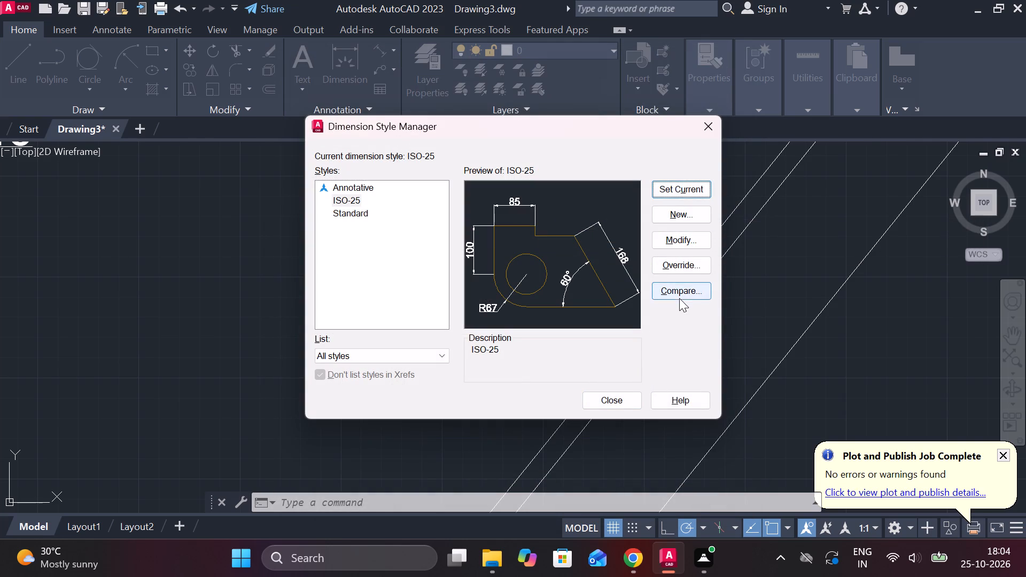
pyautogui.click(679, 184)
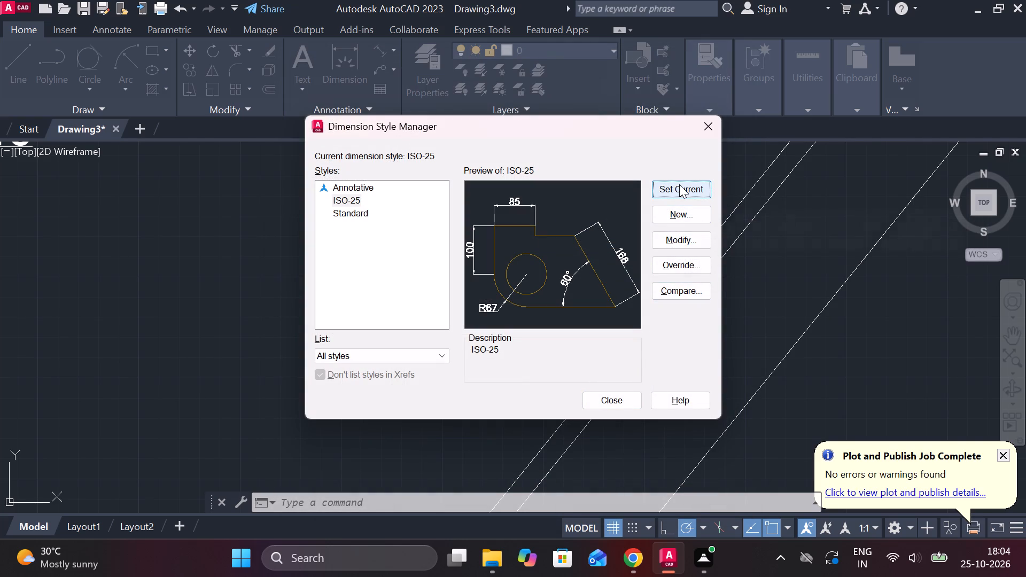
pyautogui.click(683, 185)
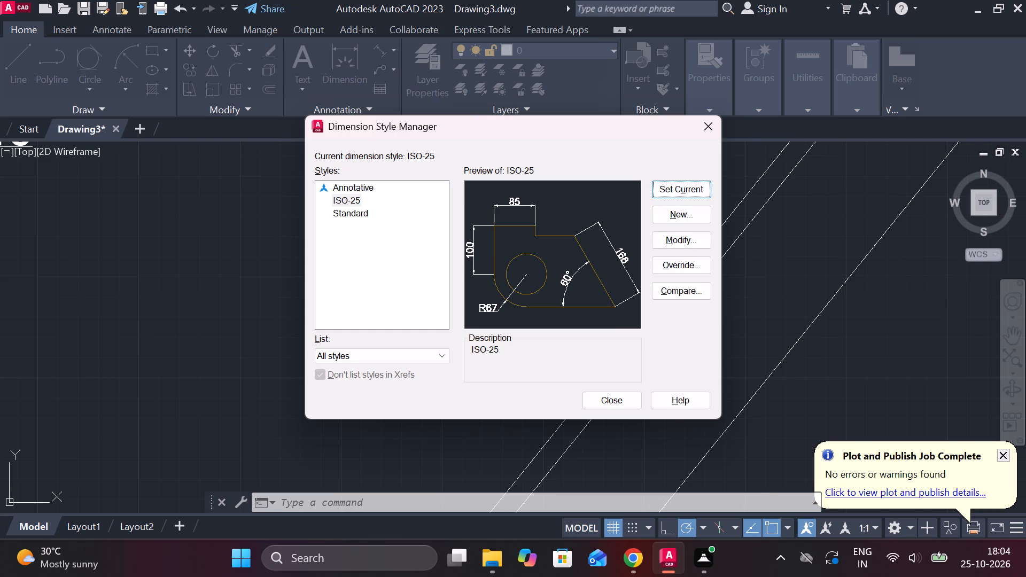
pyautogui.click(614, 403)
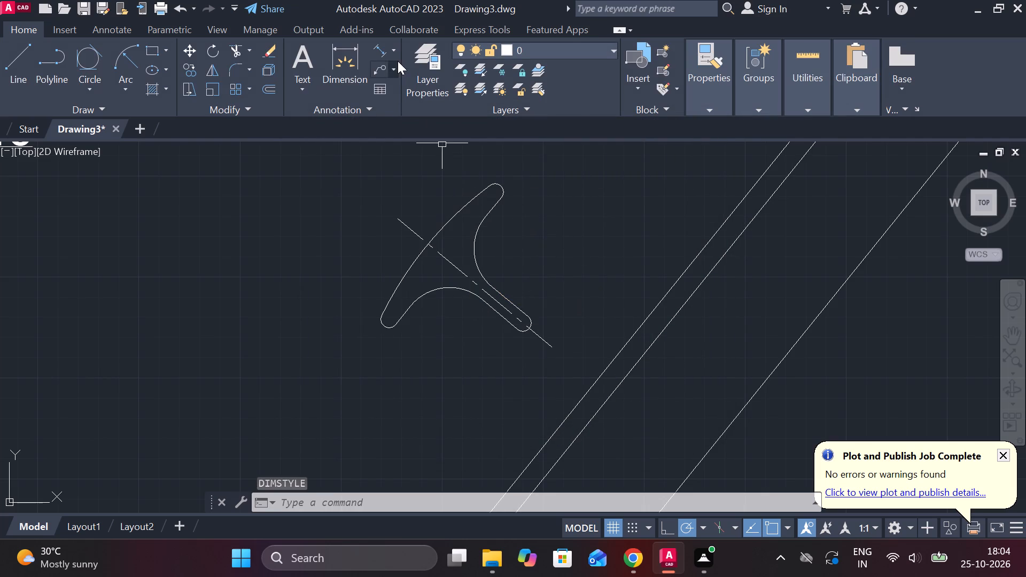
# Add an aligned dimension for the inclined T-shaped section's overall depth, from its curved flange face to the rounded stem end.
pyautogui.click(387, 53)
pyautogui.click(430, 244)
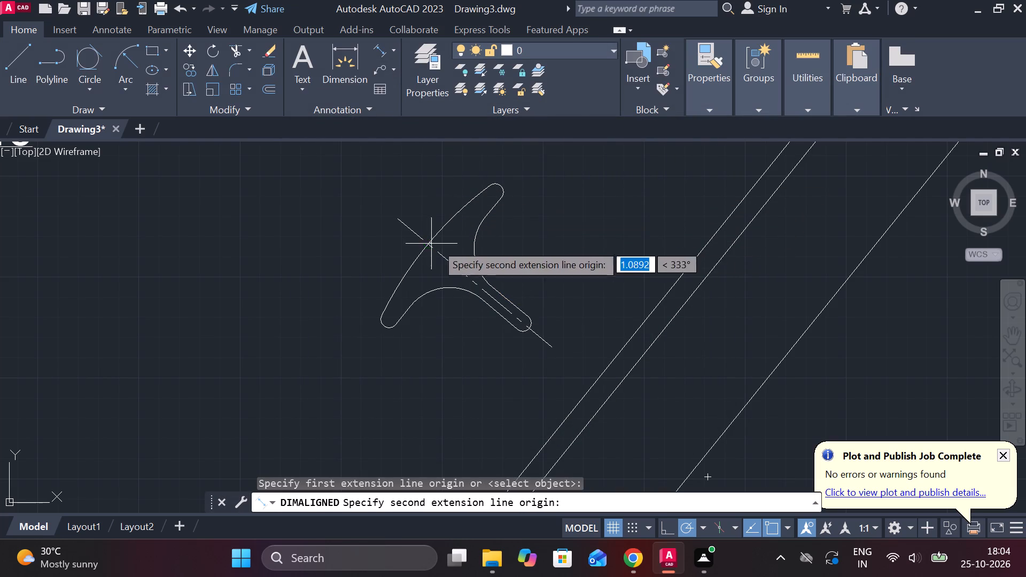
pyautogui.doubleClick(528, 329)
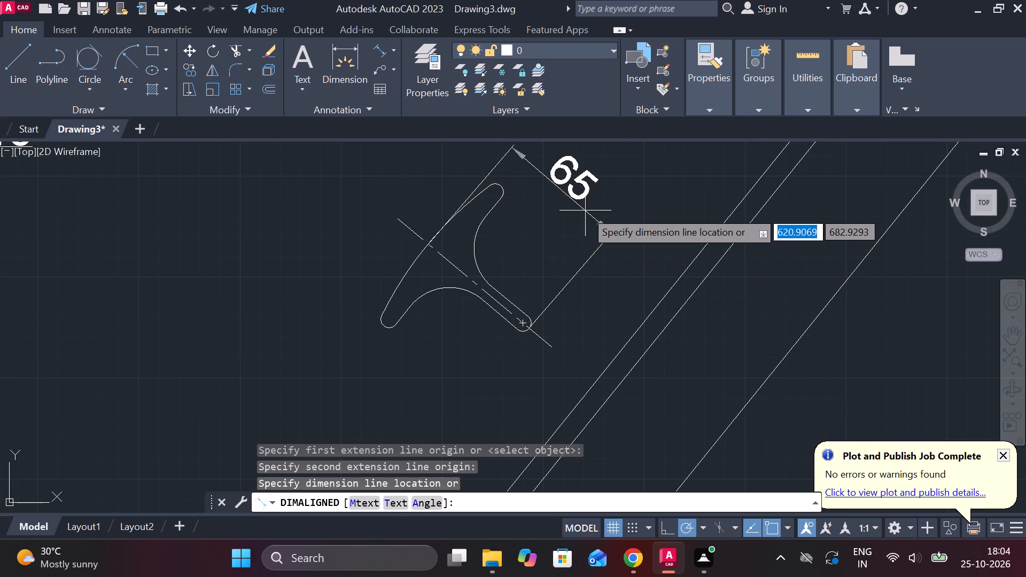
pyautogui.click(585, 210)
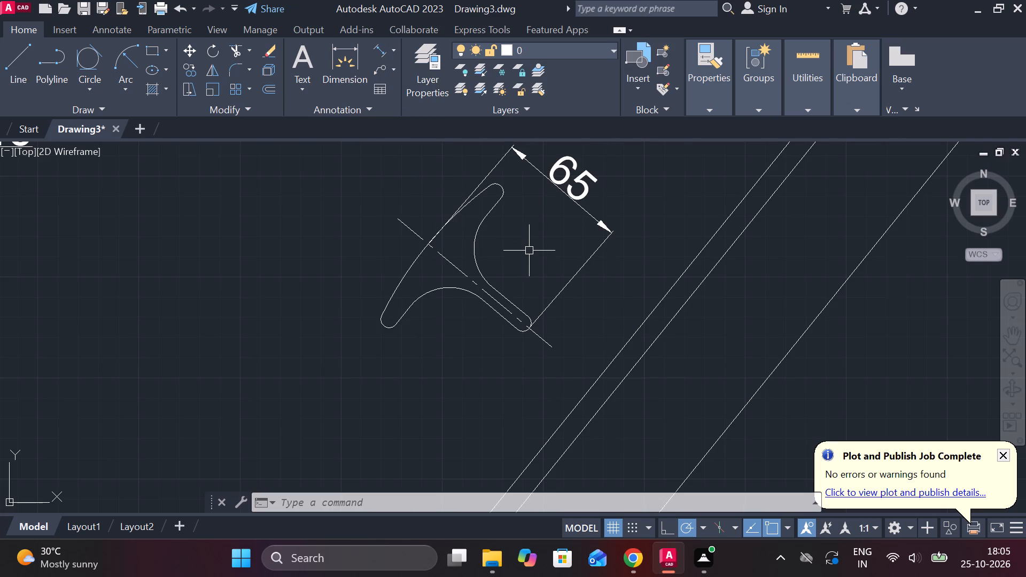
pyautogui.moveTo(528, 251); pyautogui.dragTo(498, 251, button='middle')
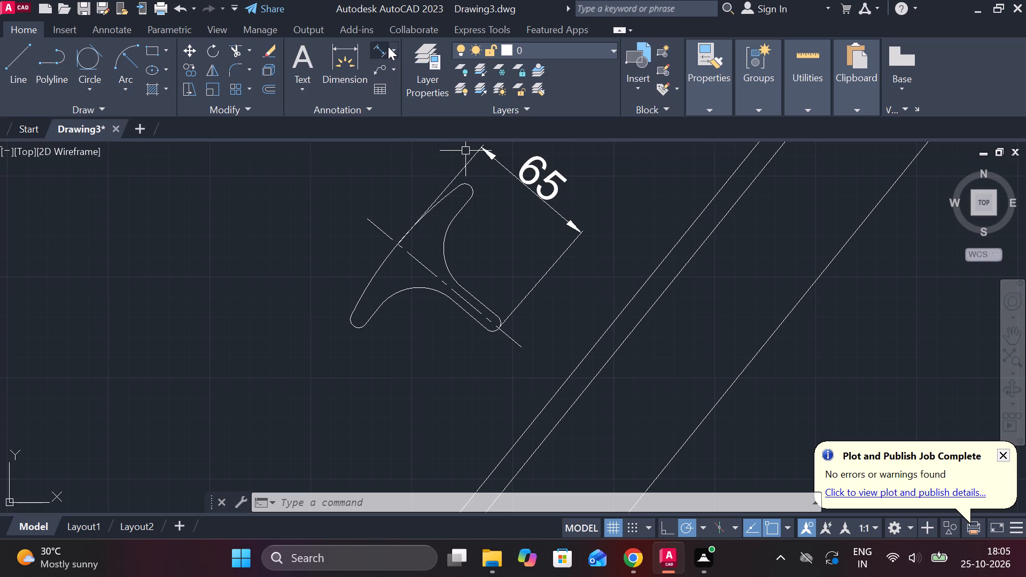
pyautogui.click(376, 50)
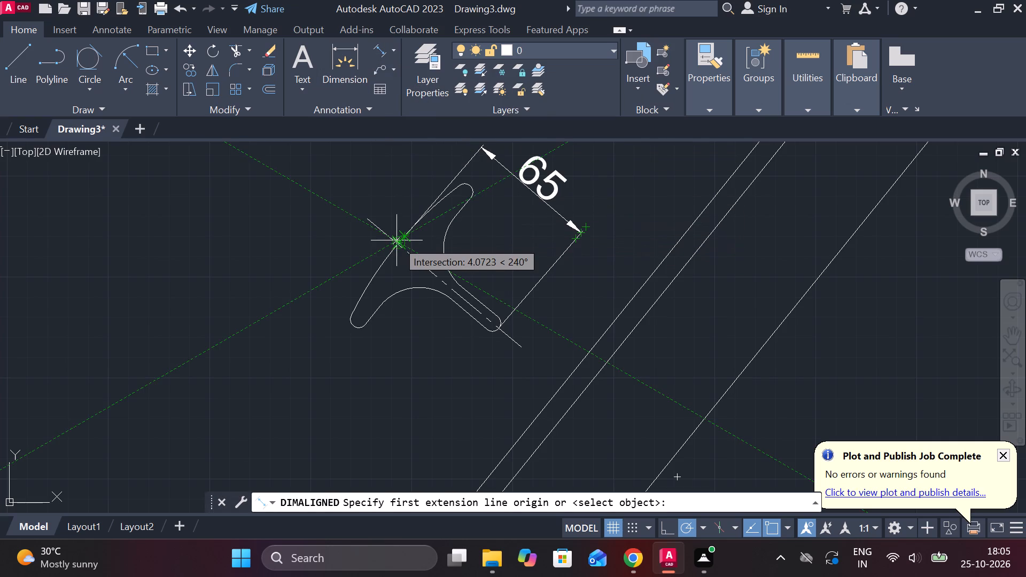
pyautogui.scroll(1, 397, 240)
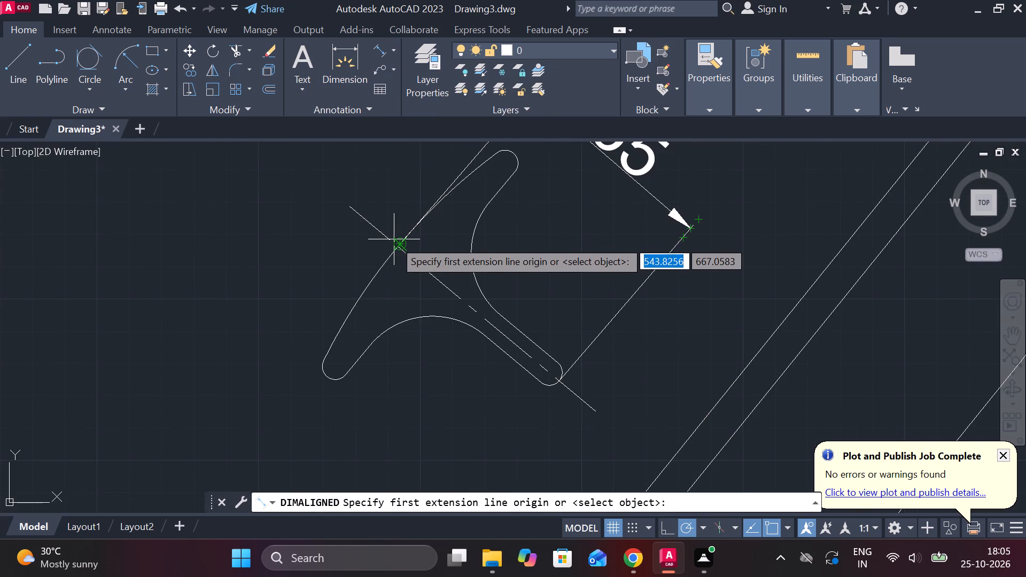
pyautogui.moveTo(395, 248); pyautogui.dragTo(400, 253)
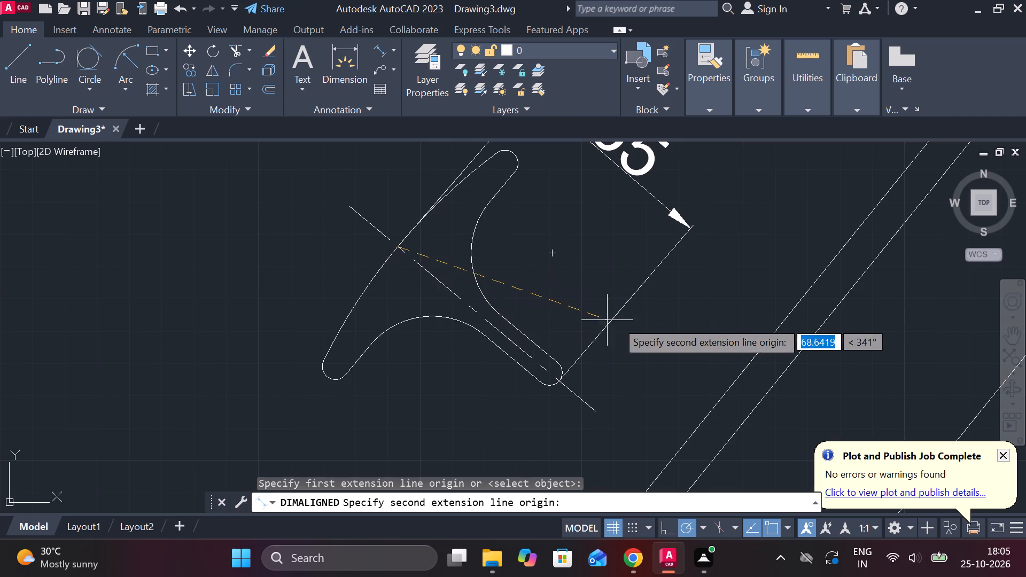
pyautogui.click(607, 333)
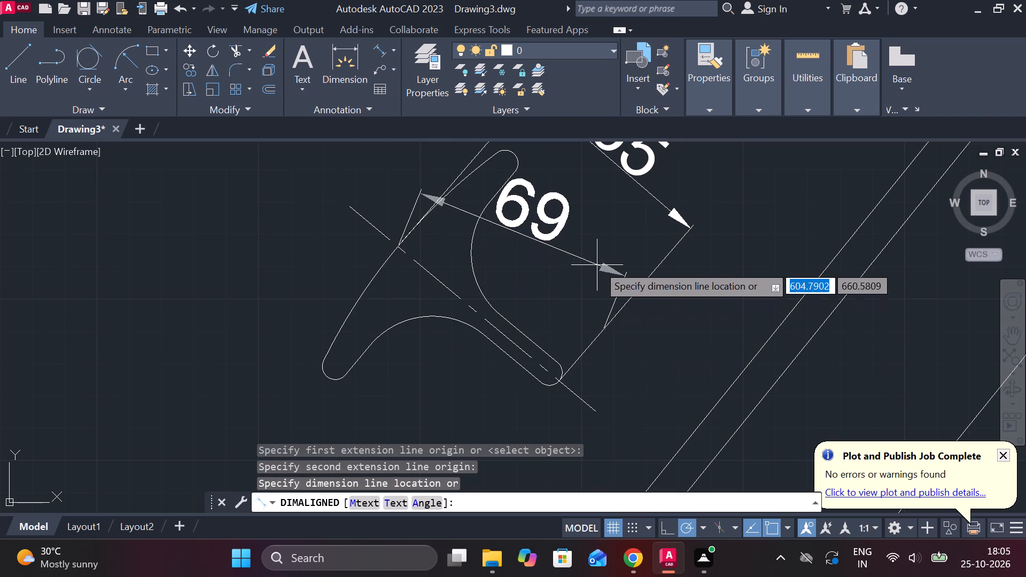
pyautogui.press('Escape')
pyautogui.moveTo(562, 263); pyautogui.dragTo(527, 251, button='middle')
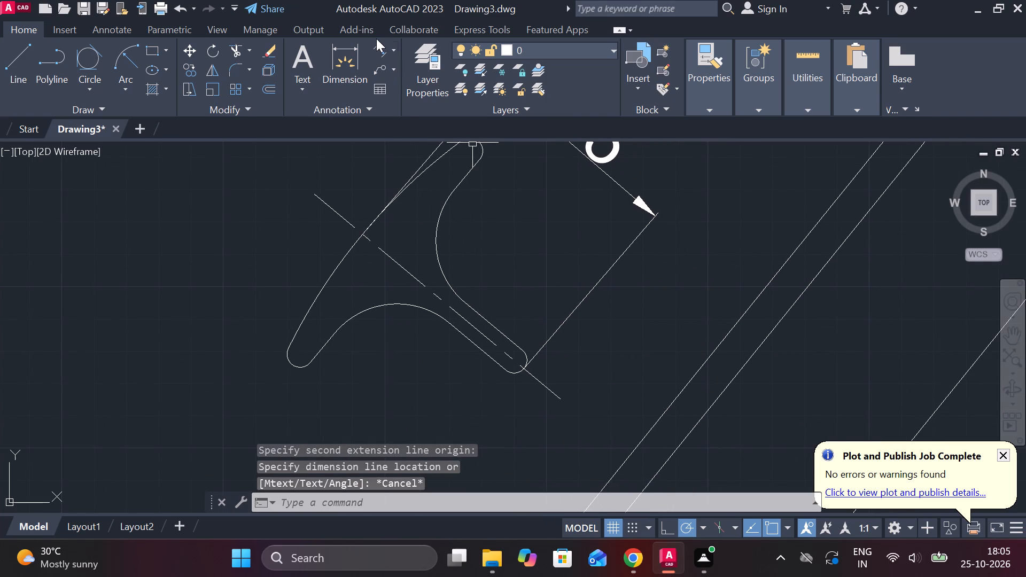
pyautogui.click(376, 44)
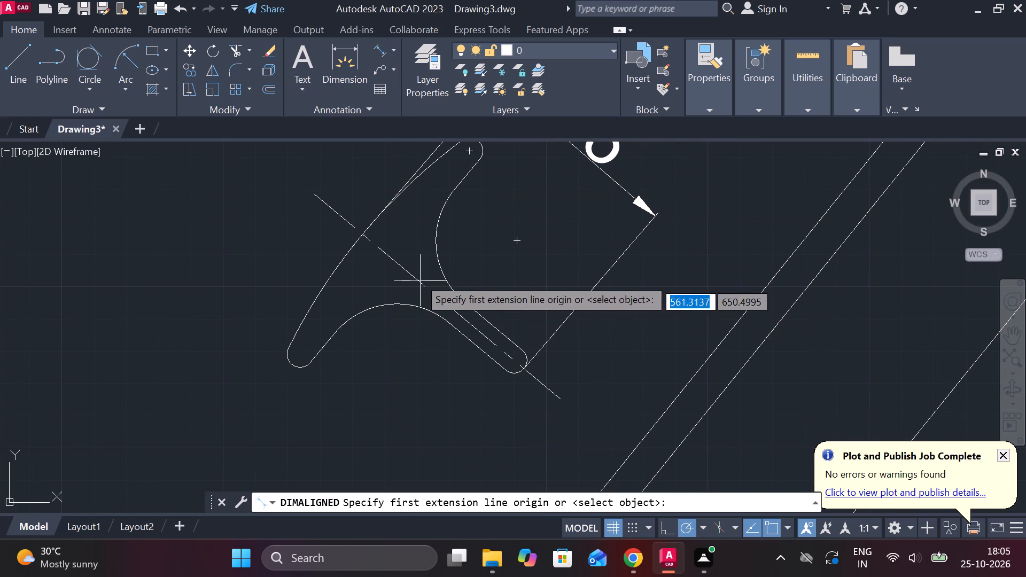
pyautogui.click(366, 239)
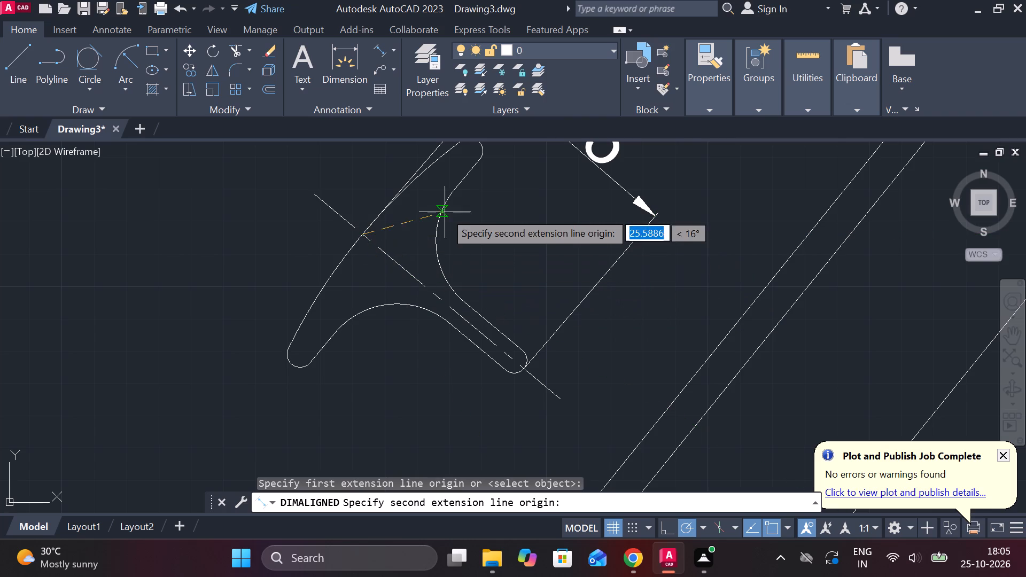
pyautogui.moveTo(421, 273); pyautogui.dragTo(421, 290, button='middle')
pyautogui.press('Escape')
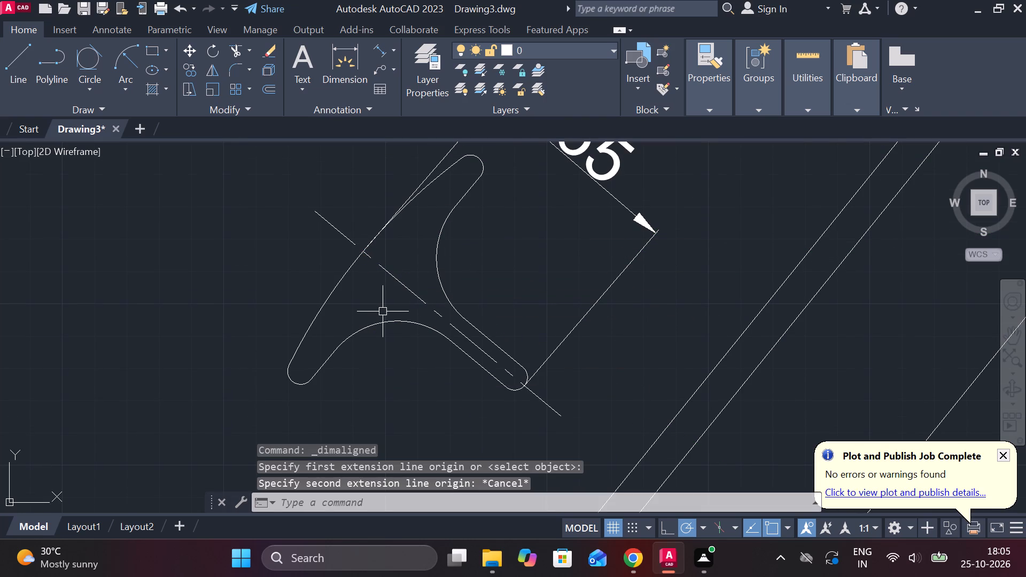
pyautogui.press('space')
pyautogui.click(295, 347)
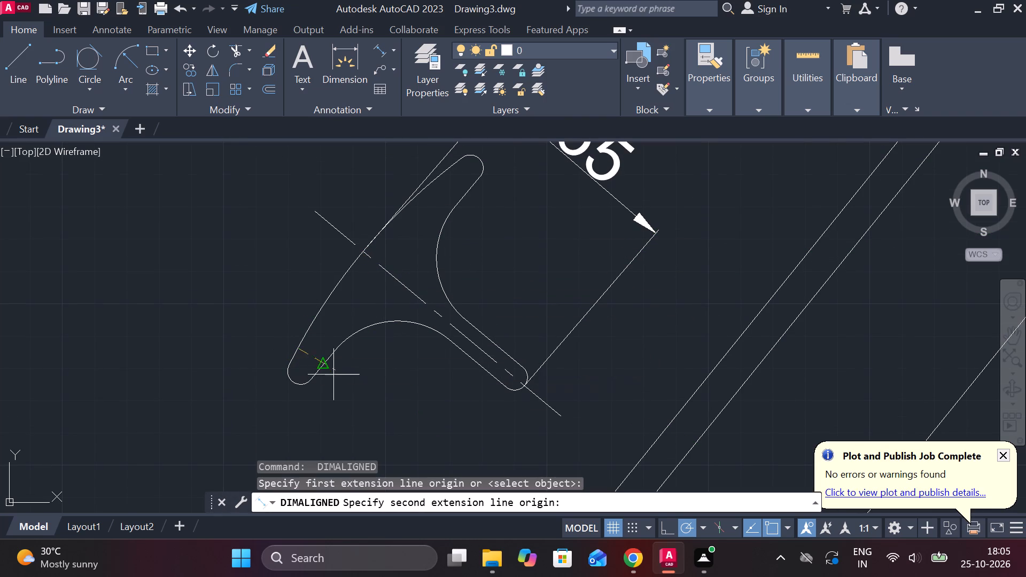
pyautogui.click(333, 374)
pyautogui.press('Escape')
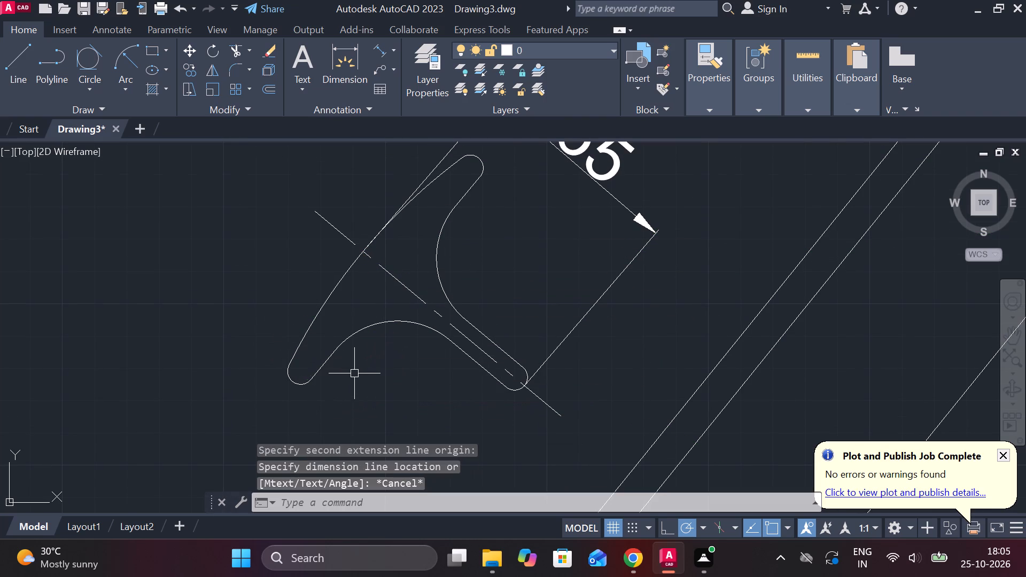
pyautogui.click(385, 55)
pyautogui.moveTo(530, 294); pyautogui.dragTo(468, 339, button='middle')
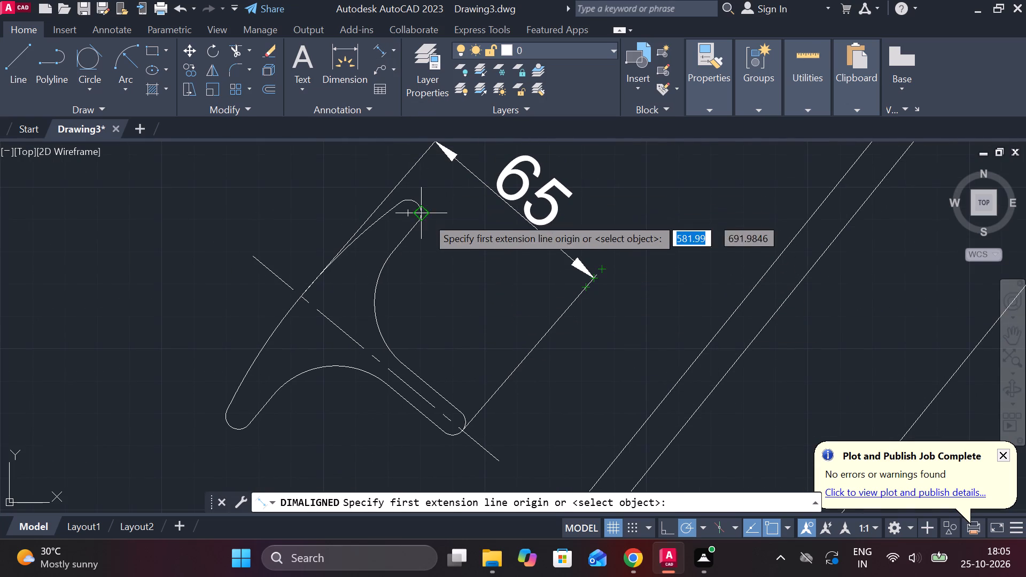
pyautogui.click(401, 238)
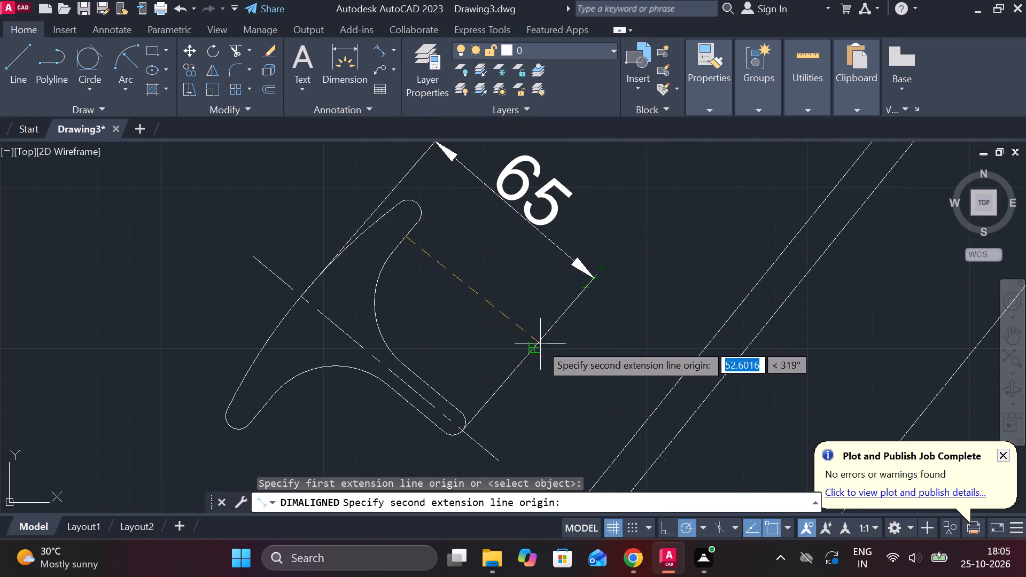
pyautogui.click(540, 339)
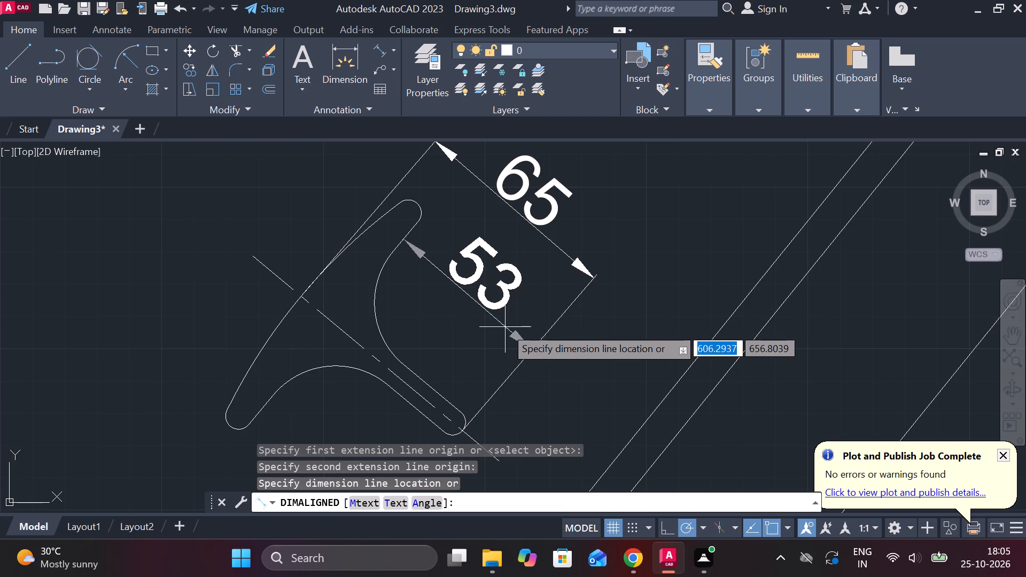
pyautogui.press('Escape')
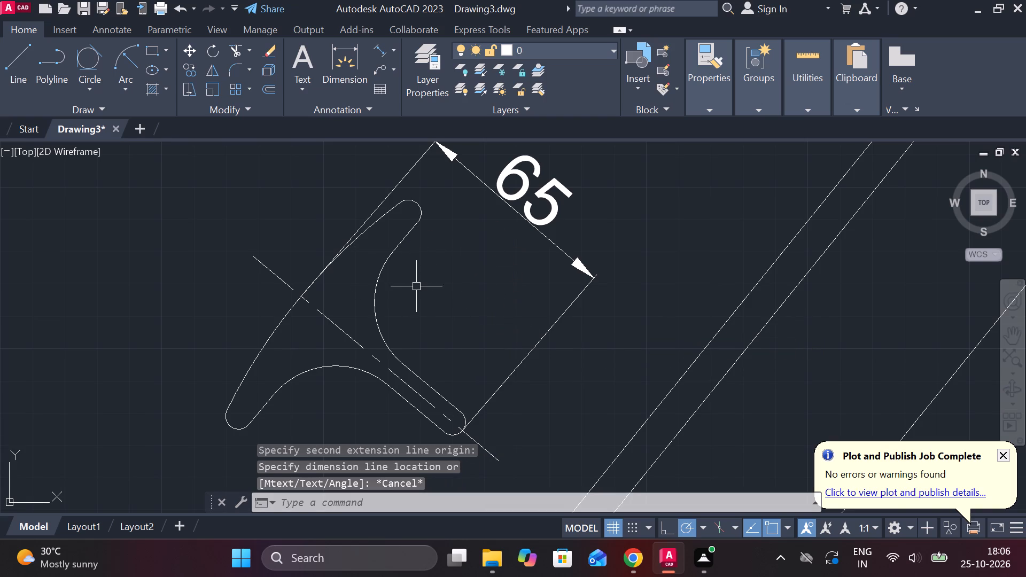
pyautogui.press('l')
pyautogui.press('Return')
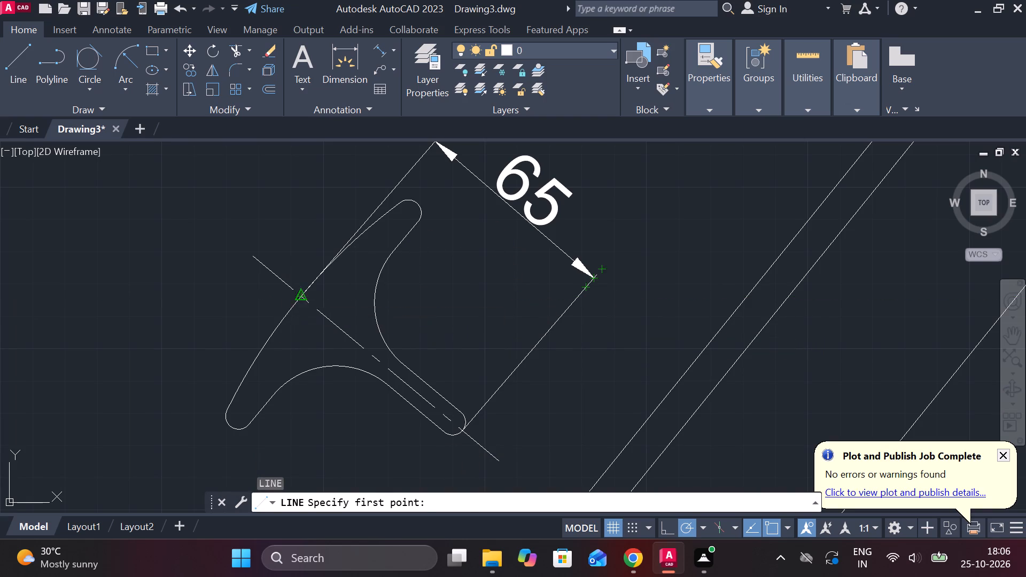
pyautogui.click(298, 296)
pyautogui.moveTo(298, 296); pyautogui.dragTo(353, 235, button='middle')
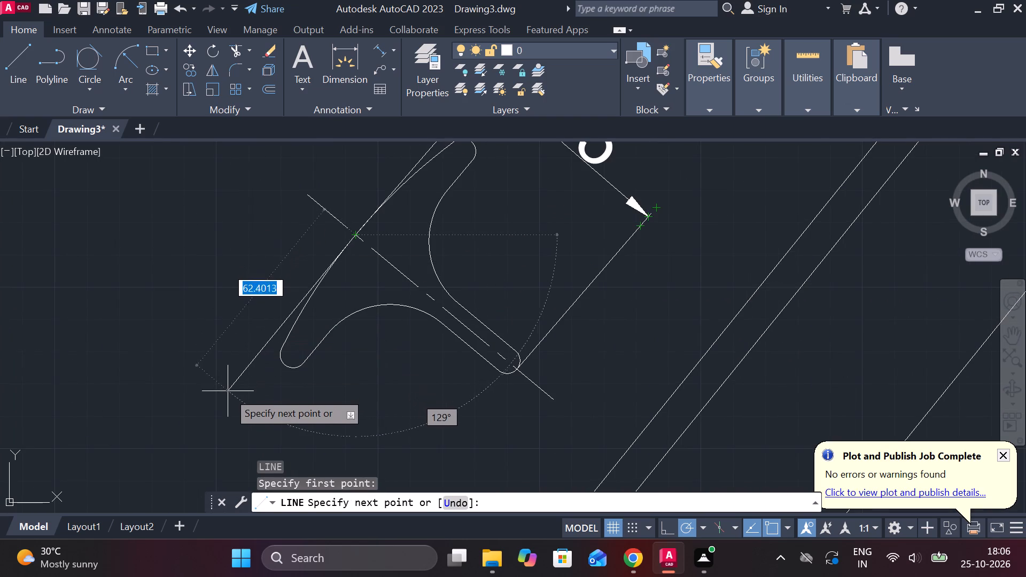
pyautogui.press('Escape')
# Draw a vertical line upward from the curved face's intersection with the centreline on the horizontal T-shaped section.
pyautogui.scroll(-1, 225, 370)
pyautogui.scroll(-2, 369, 358)
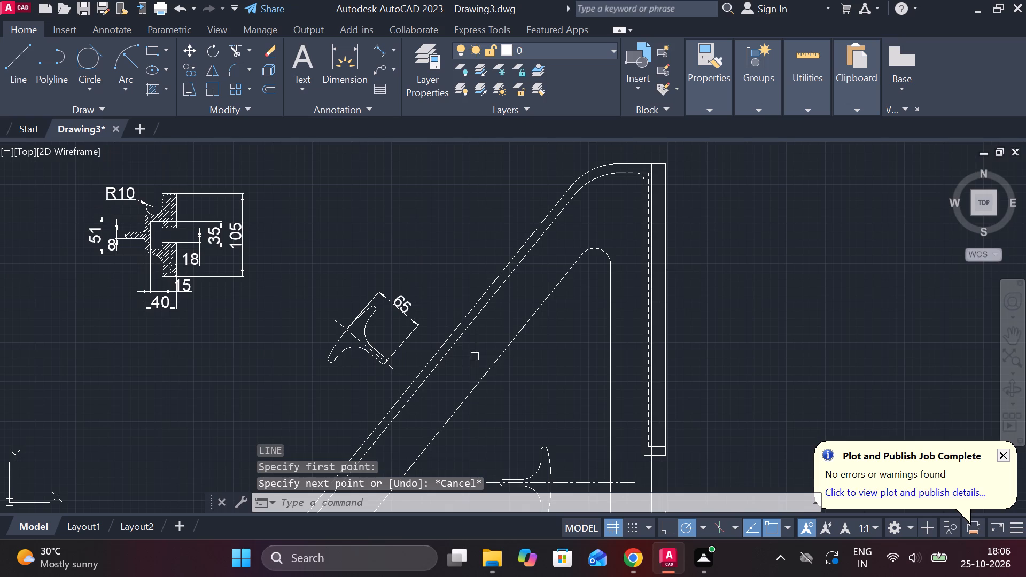
pyautogui.moveTo(527, 399); pyautogui.dragTo(461, 241, button='middle')
pyautogui.scroll(2, 480, 262)
pyautogui.moveTo(506, 294); pyautogui.dragTo(473, 202, button='middle')
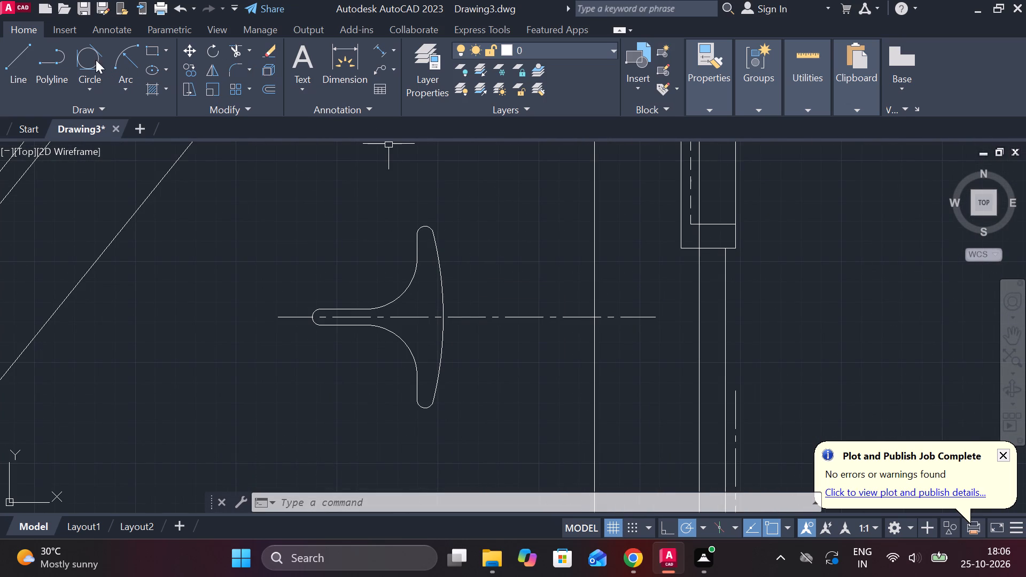
pyautogui.click(26, 59)
pyautogui.click(446, 321)
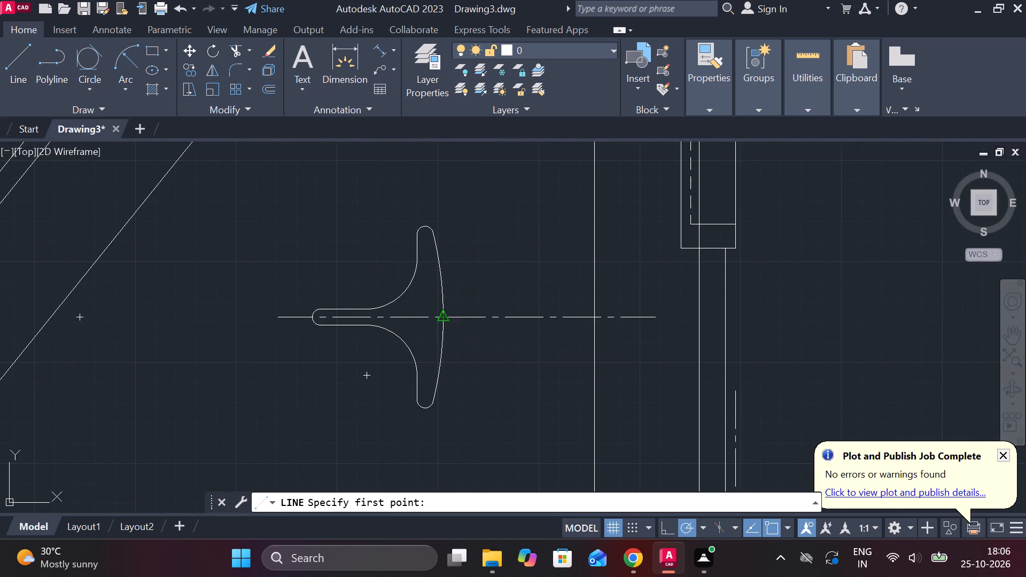
pyautogui.scroll(1, 470, 283)
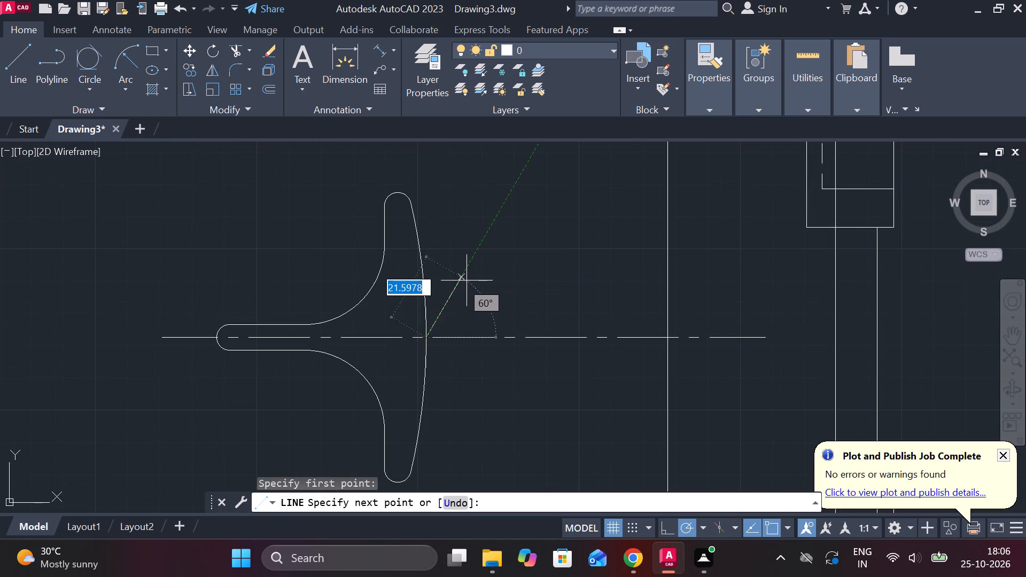
pyautogui.click(434, 211)
pyautogui.press('`')
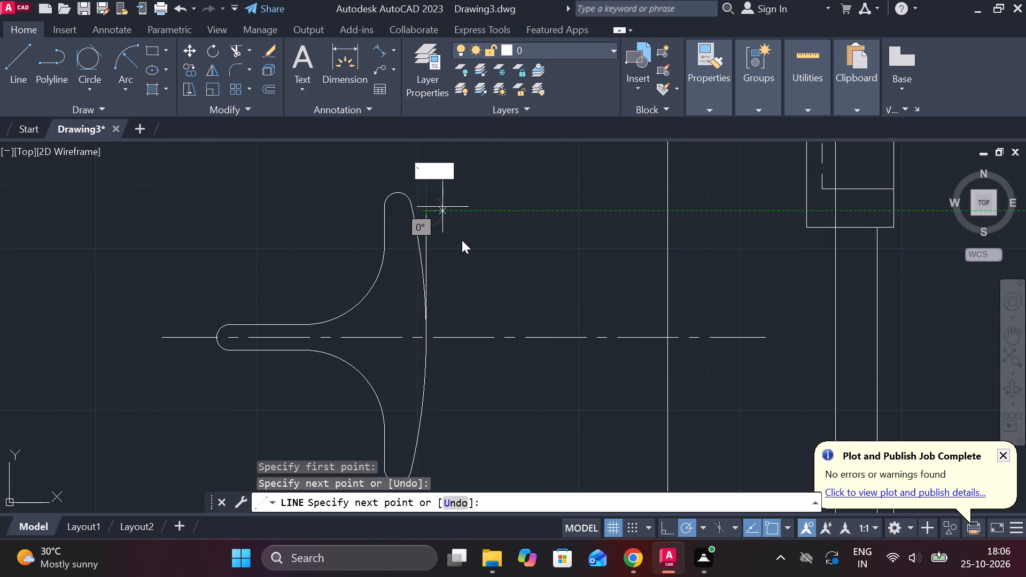
pyautogui.press('Escape')
pyautogui.press('Escape')
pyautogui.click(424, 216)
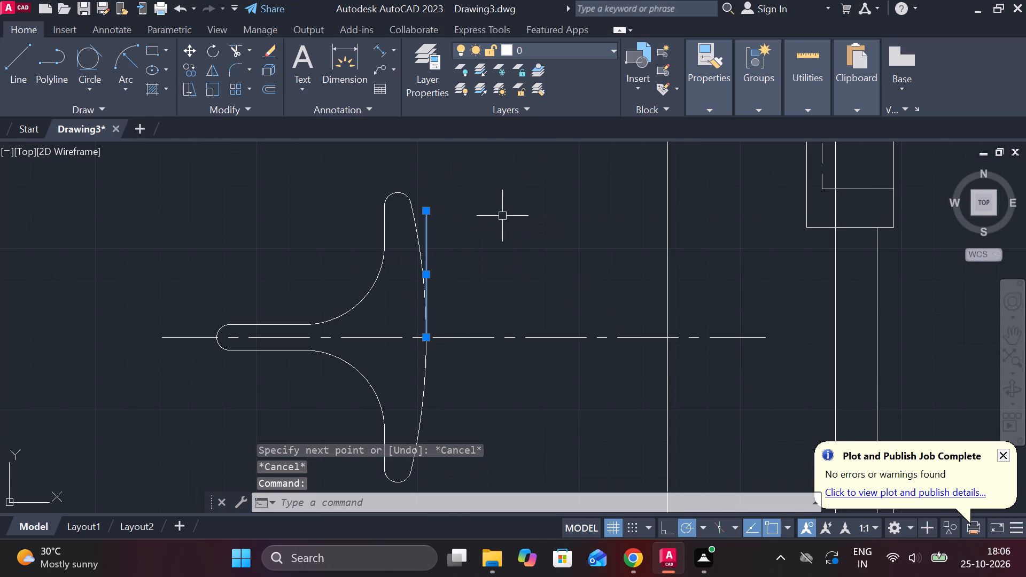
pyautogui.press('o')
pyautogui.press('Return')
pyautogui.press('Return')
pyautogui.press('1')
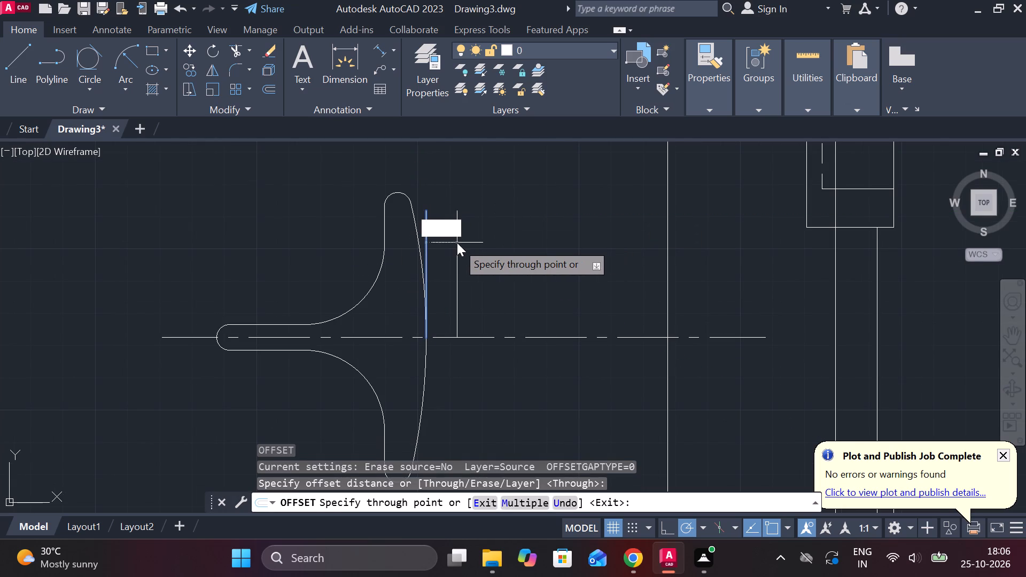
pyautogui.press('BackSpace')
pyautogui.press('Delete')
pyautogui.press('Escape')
# Offset the vertical line at the curved flange face by 10 toward the section's stem.
pyautogui.click(428, 227)
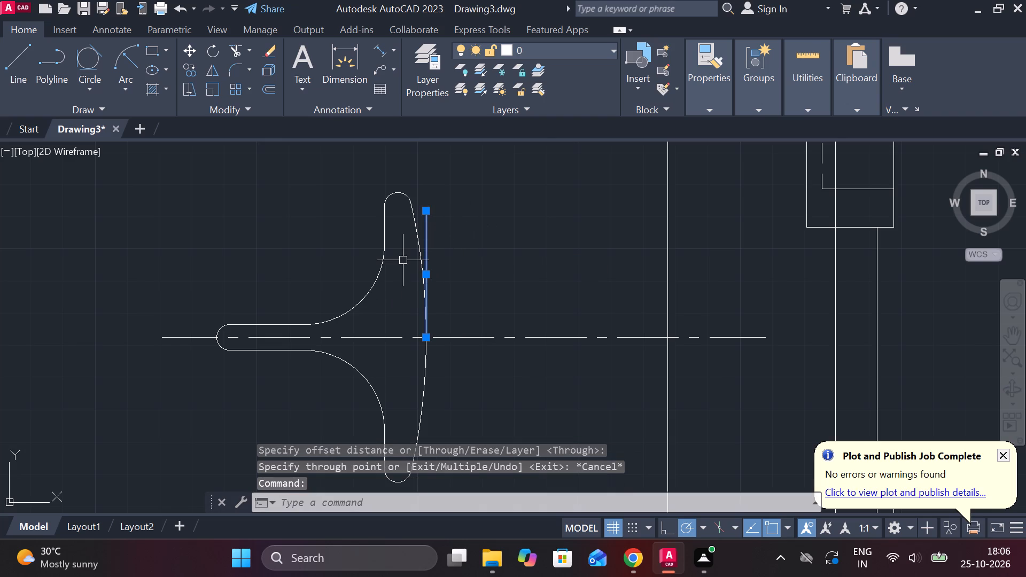
pyautogui.press('o')
pyautogui.press('Return')
pyautogui.press('Return')
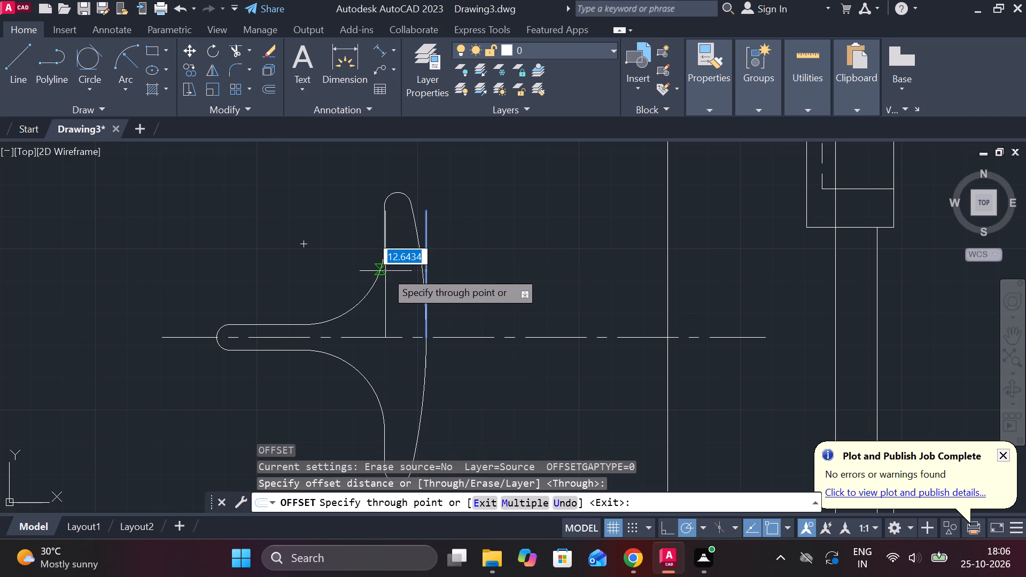
pyautogui.write('10')
pyautogui.press('Return')
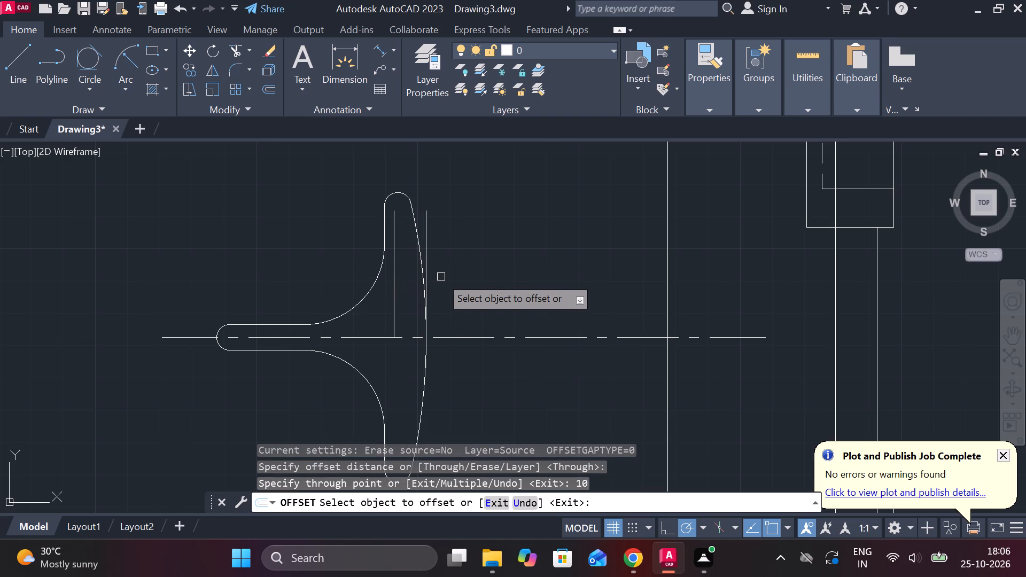
# Erase the offset line and the vertical construction line at the curved flange face of the horizontal T-shaped section.
pyautogui.press('Escape')
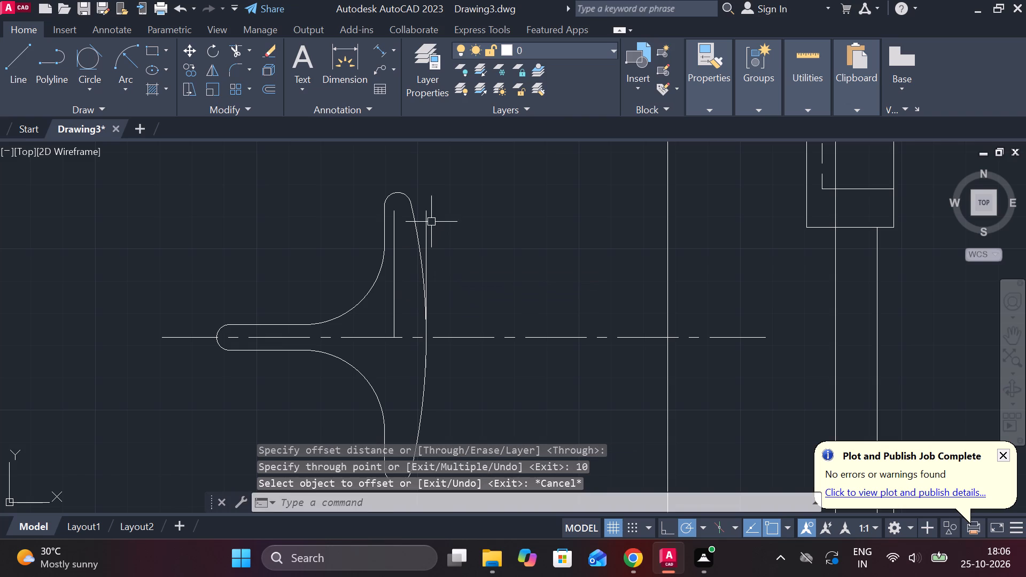
pyautogui.click(393, 276)
pyautogui.write('E')
pyautogui.press('space')
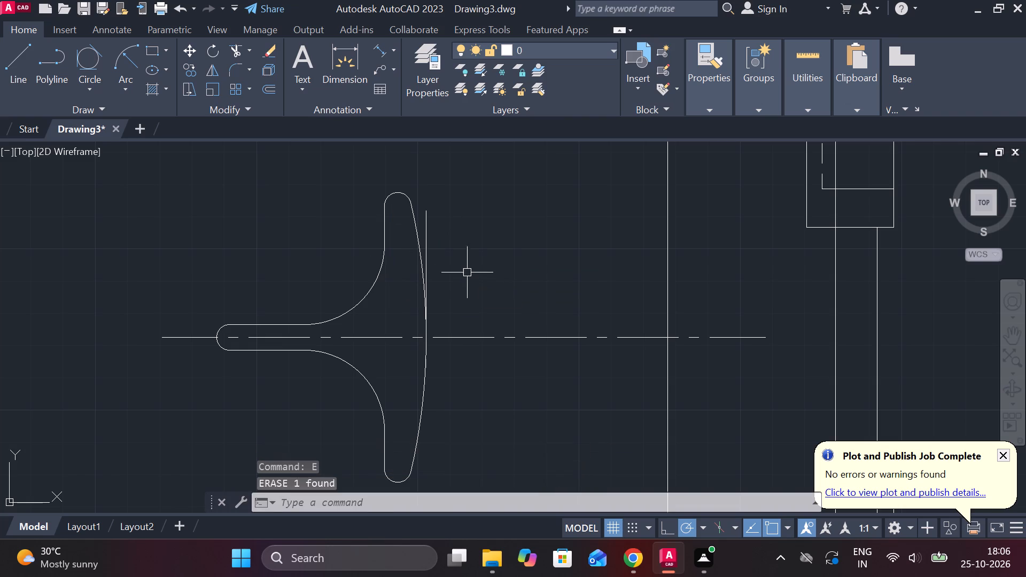
pyautogui.click(429, 222)
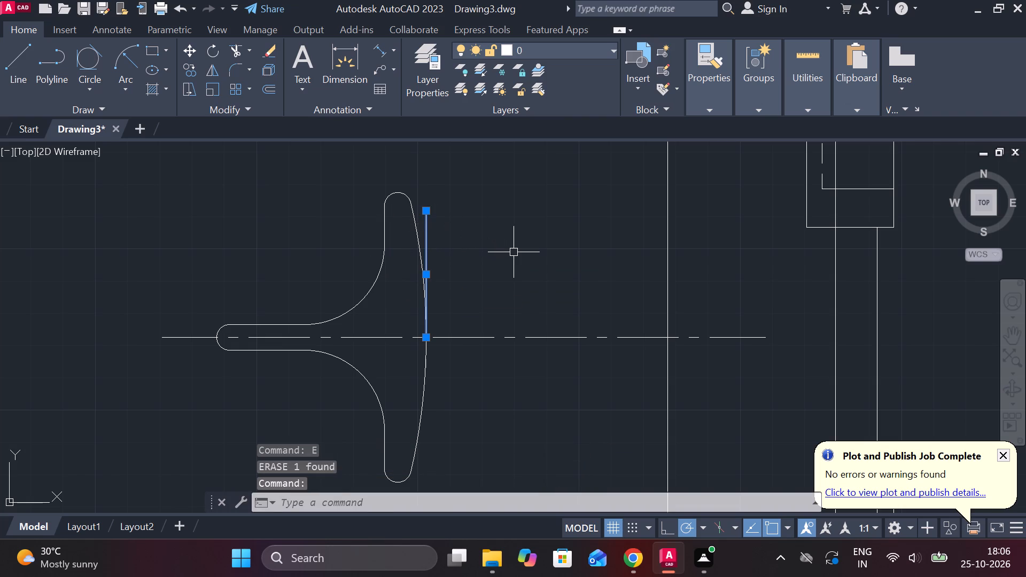
pyautogui.write('E')
pyautogui.press('space')
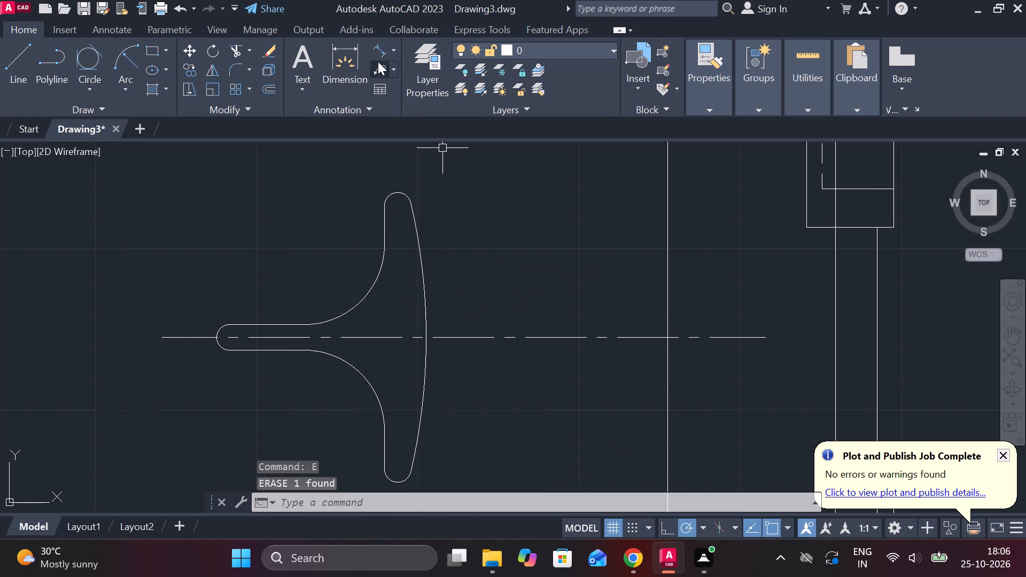
# Add a horizontal linear dimension above the section for its overall depth, from the rounded stem end to the curved flange face.
pyautogui.click(391, 53)
pyautogui.click(399, 75)
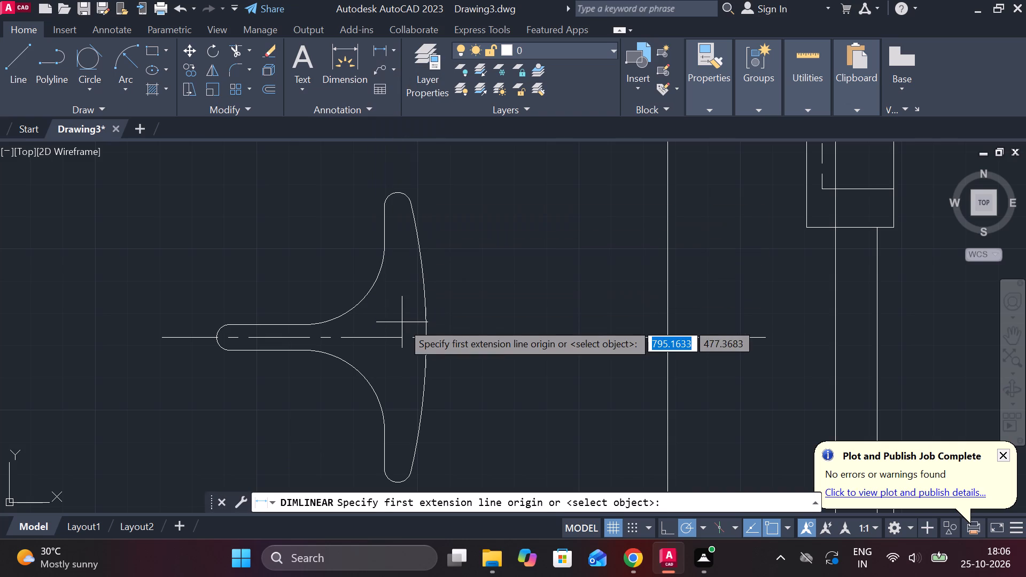
pyautogui.click(219, 338)
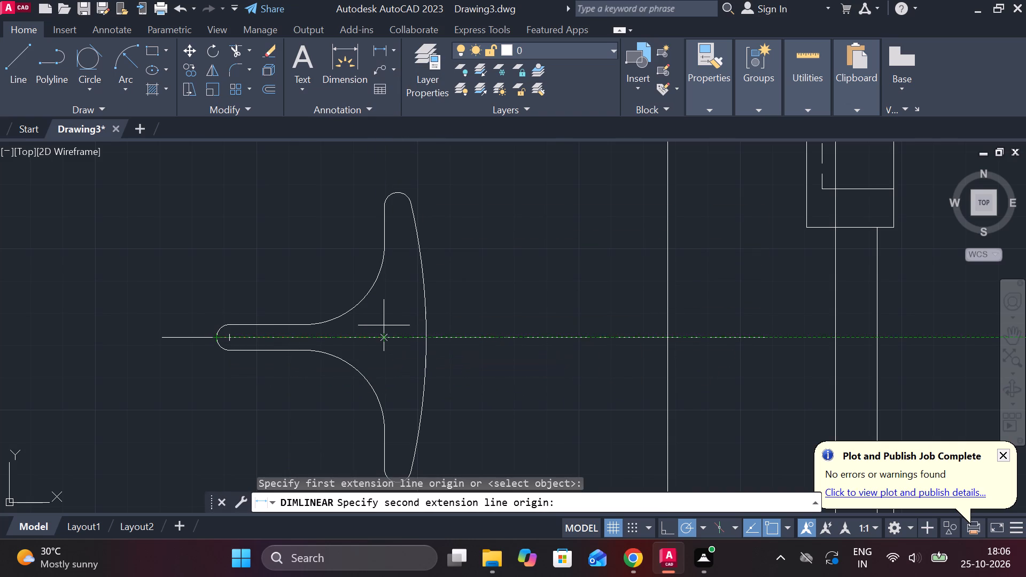
pyautogui.click(426, 338)
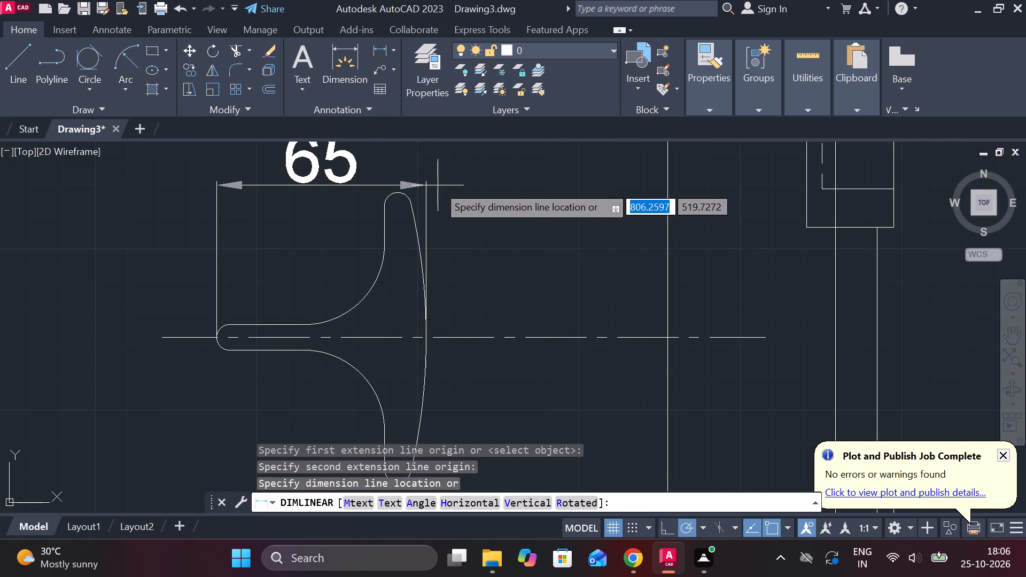
pyautogui.click(444, 176)
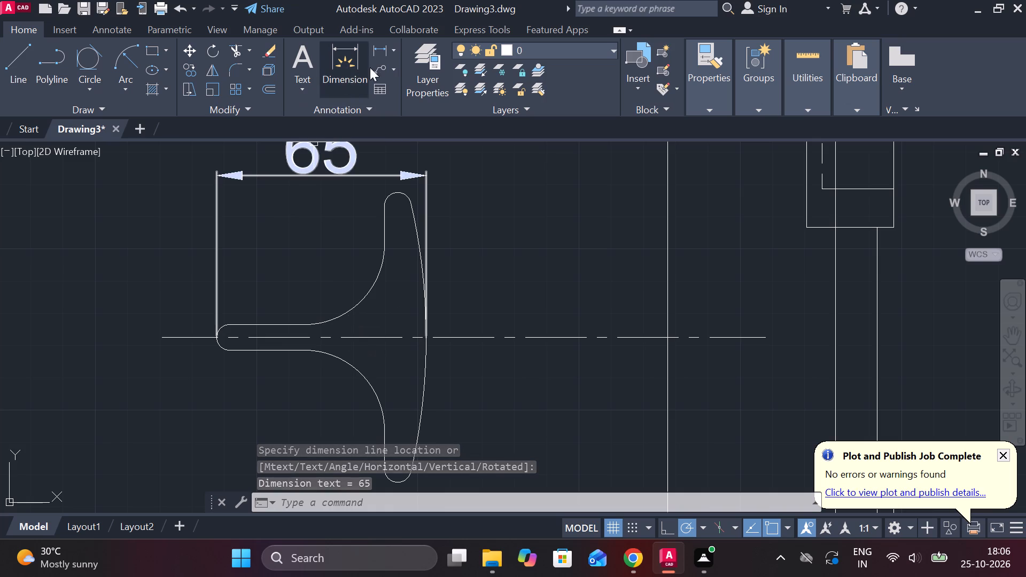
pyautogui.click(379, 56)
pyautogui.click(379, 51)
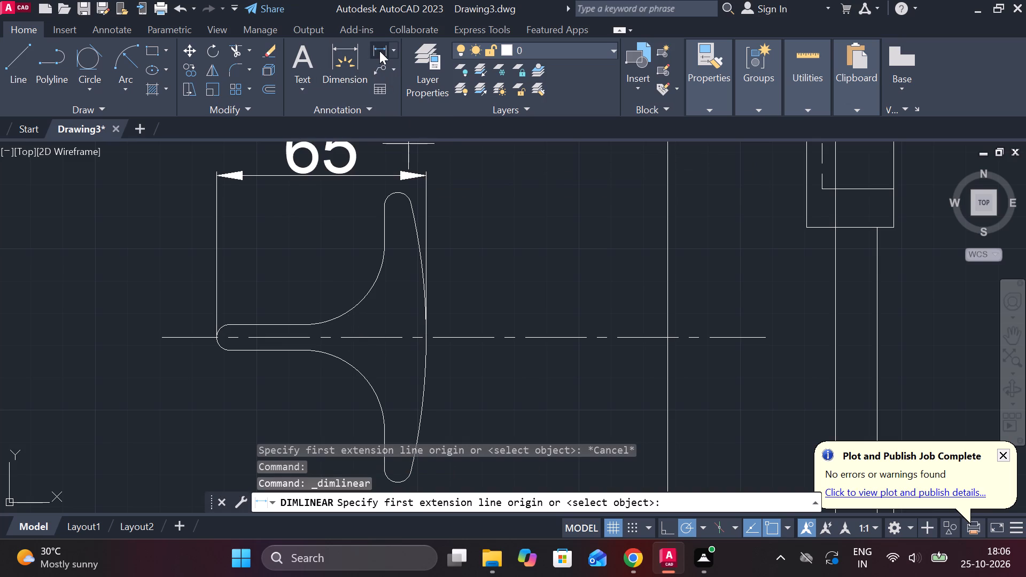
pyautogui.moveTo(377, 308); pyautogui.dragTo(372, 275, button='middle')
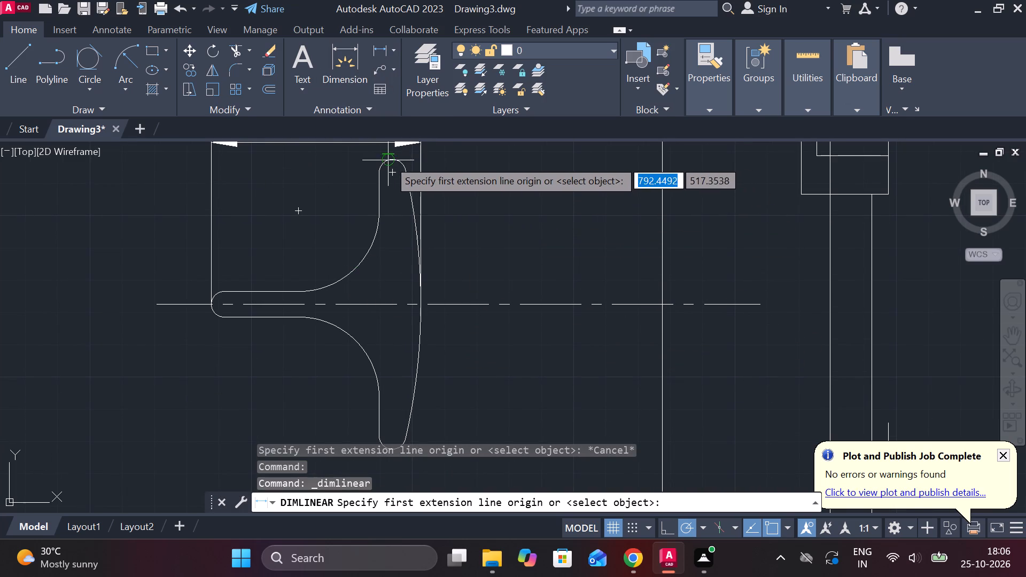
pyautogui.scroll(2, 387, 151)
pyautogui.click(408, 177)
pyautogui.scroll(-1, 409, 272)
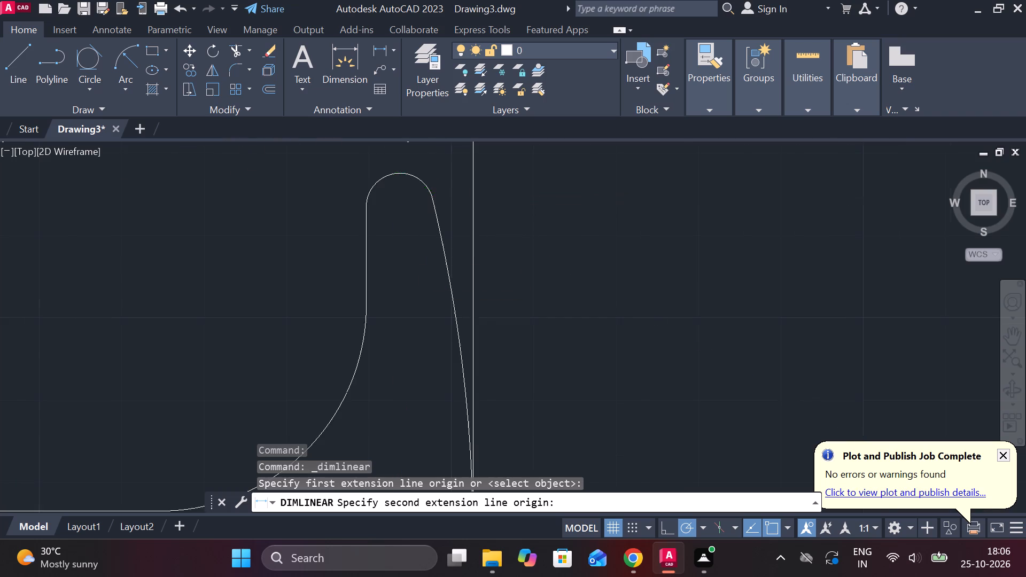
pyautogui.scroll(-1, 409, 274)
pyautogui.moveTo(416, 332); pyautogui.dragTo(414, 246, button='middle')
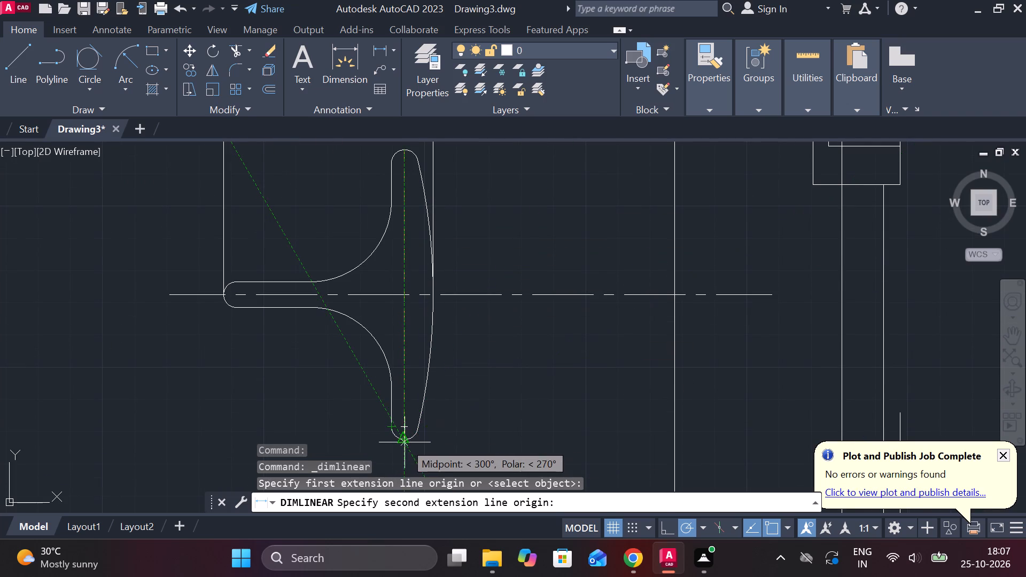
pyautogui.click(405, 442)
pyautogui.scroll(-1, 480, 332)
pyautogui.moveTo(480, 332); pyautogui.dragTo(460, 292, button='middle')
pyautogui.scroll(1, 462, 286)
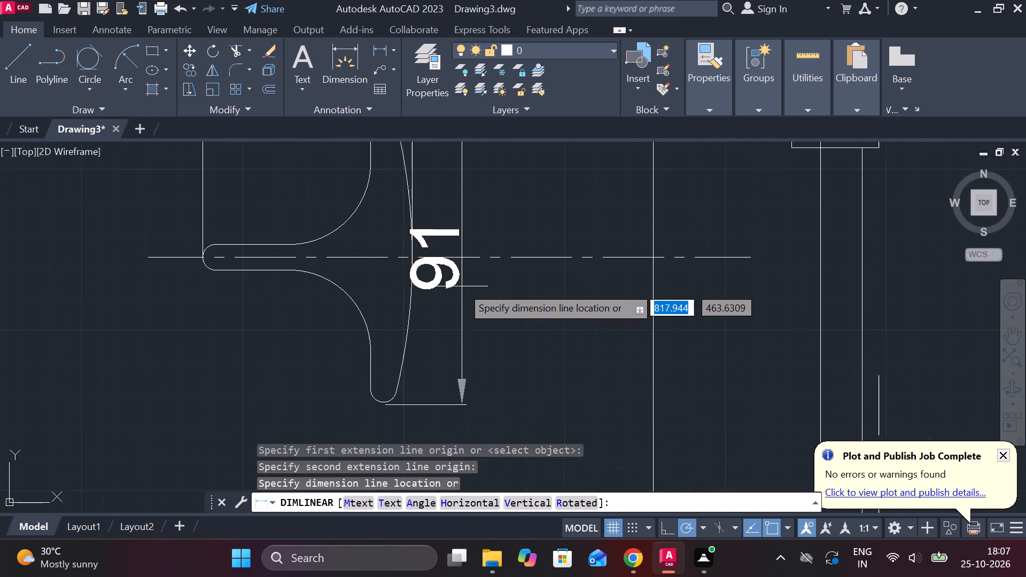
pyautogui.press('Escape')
# Add a vertical linear dimension for the flange's full height between its rounded tips, placed beyond the curved face.
pyautogui.press('space')
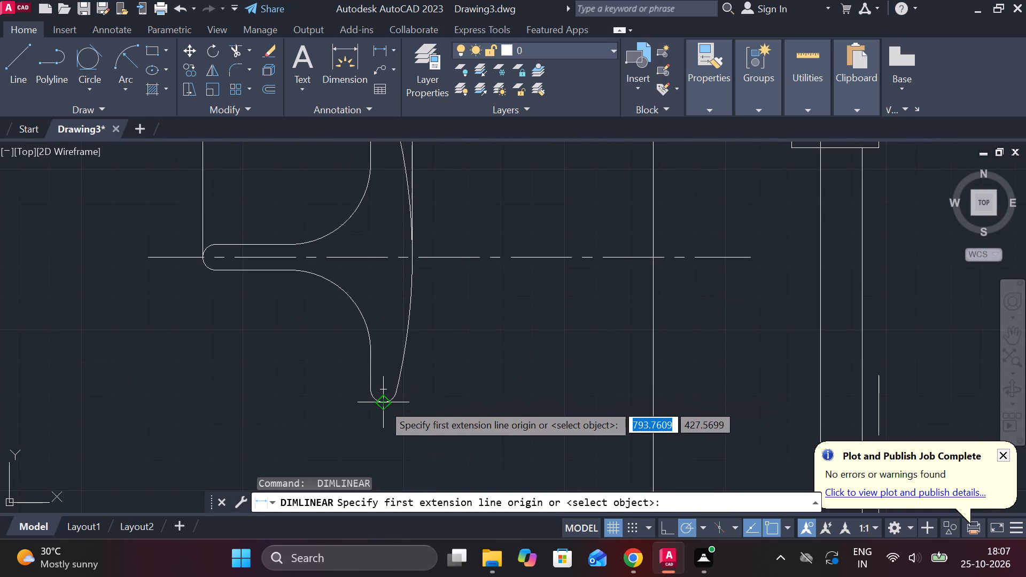
pyautogui.click(383, 403)
pyautogui.moveTo(403, 266); pyautogui.dragTo(415, 404, button='middle')
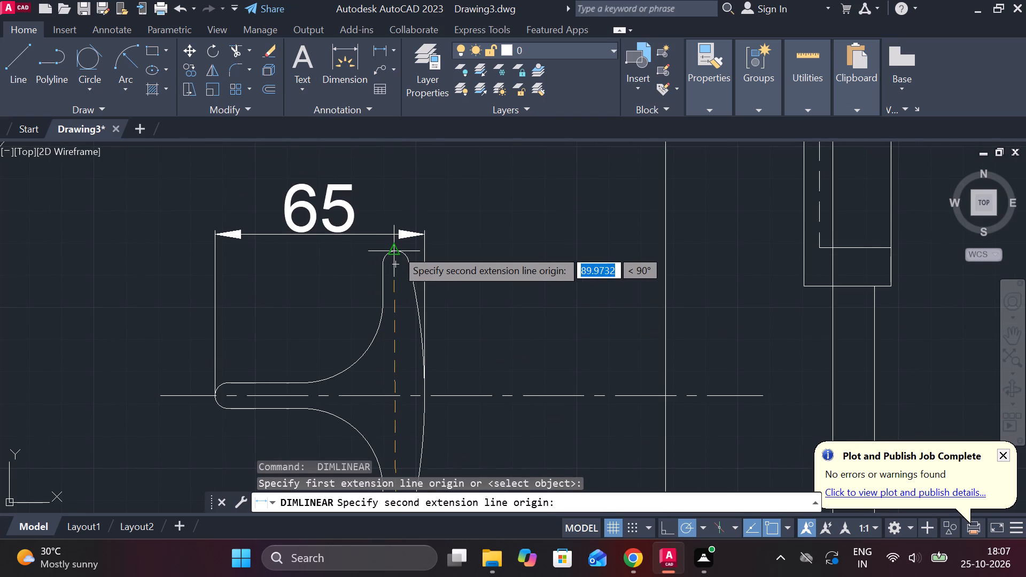
pyautogui.click(396, 249)
pyautogui.moveTo(511, 292); pyautogui.dragTo(493, 216, button='middle')
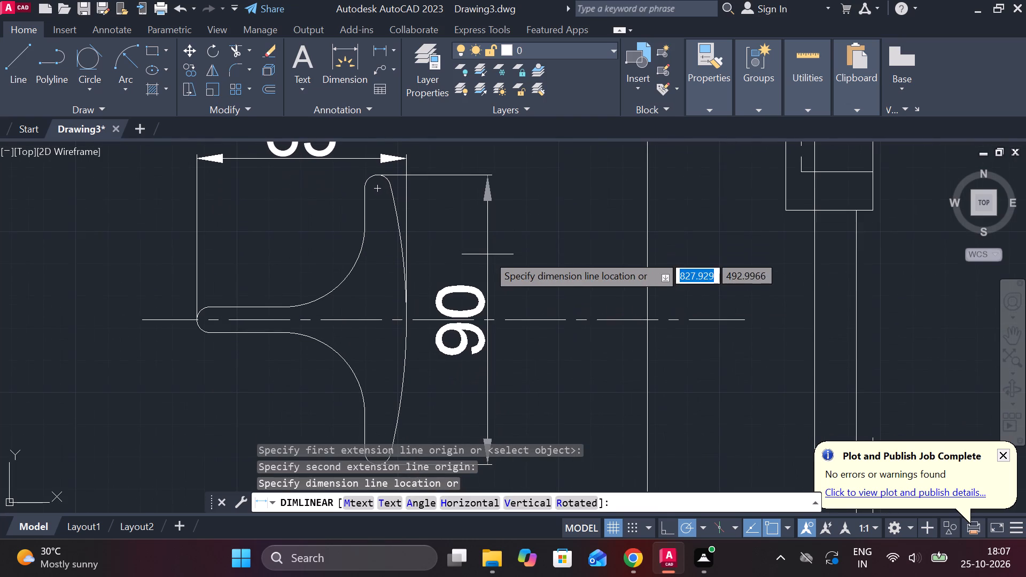
pyautogui.click(496, 256)
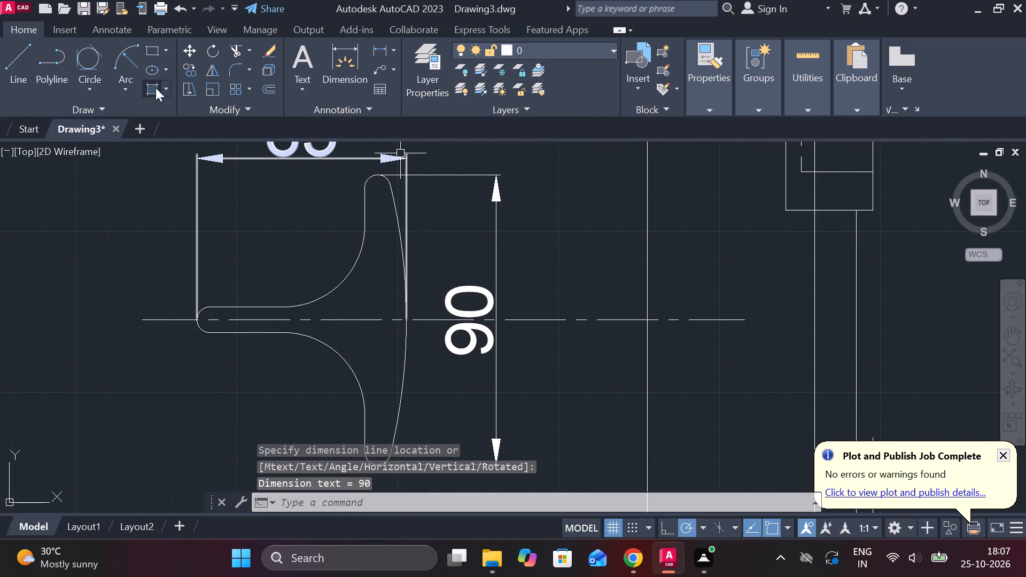
# Hatch both halves of the horizontal T-shaped section, above and below its centreline.
pyautogui.click(153, 88)
pyautogui.click(379, 297)
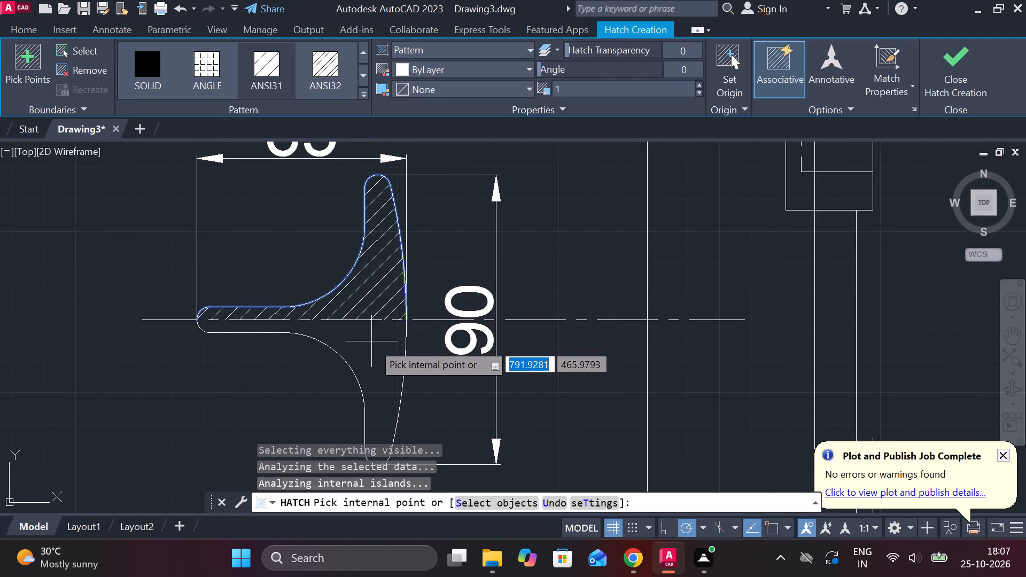
pyautogui.click(372, 343)
pyautogui.click(956, 79)
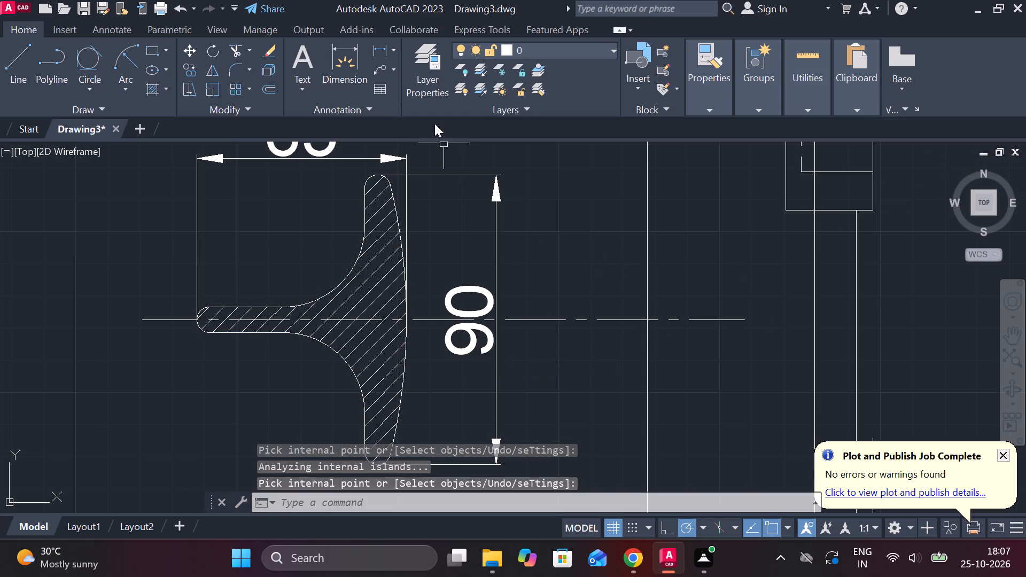
# Add a horizontal linear dimension below the stem, from the rounded stem end to the flange's straight back face.
pyautogui.click(382, 54)
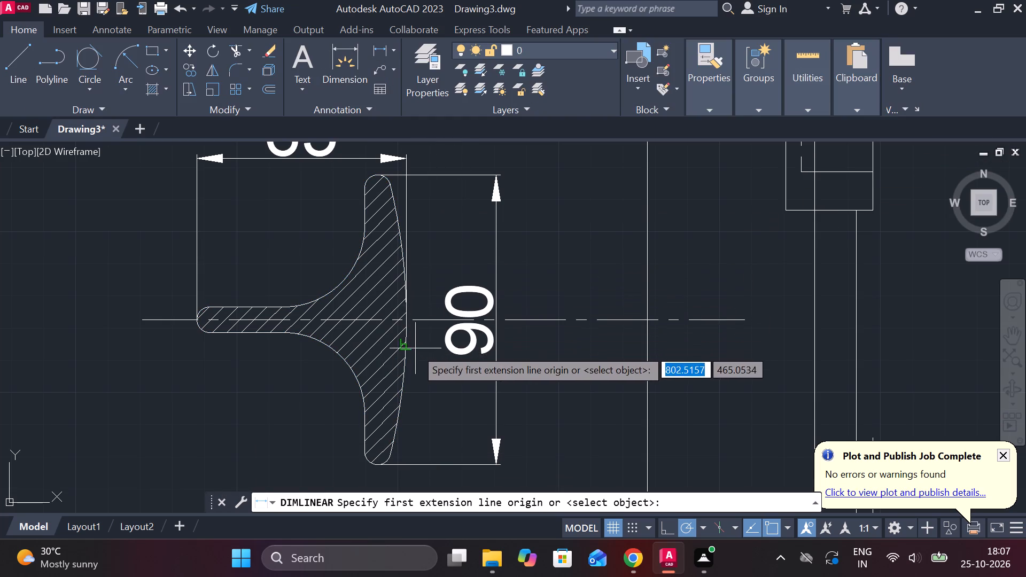
pyautogui.moveTo(417, 349); pyautogui.dragTo(478, 274, button='middle')
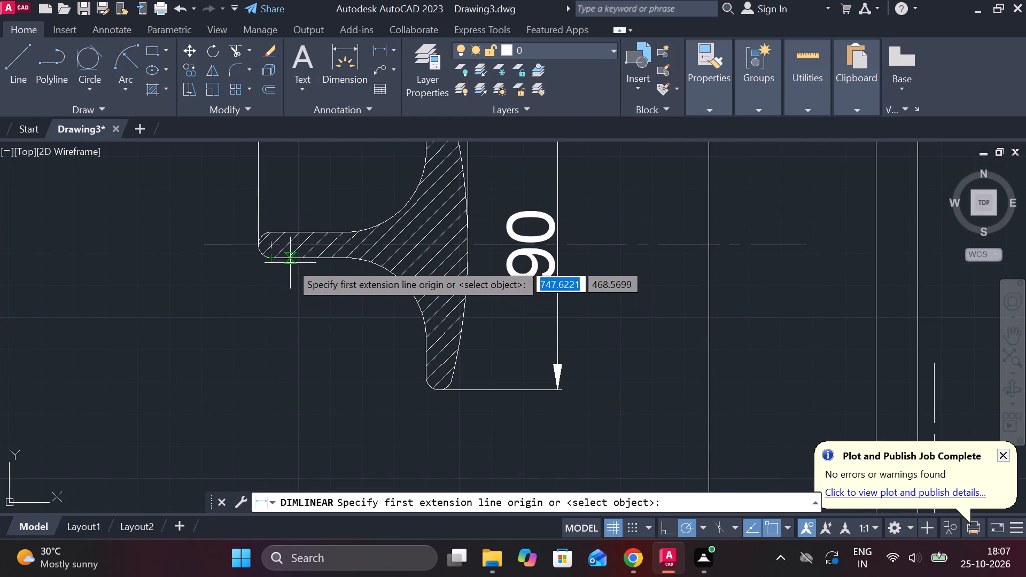
pyautogui.click(256, 242)
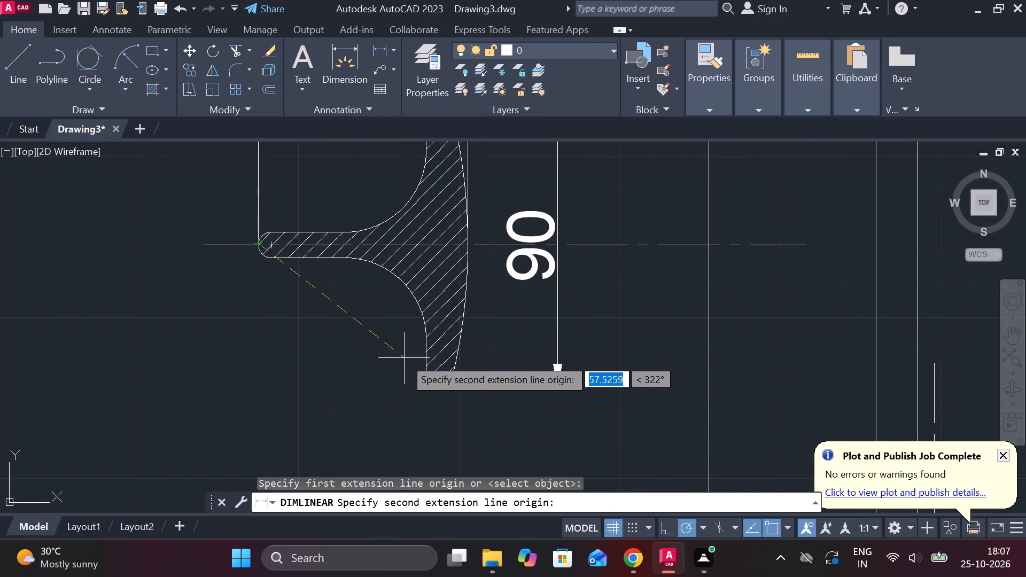
pyautogui.click(422, 354)
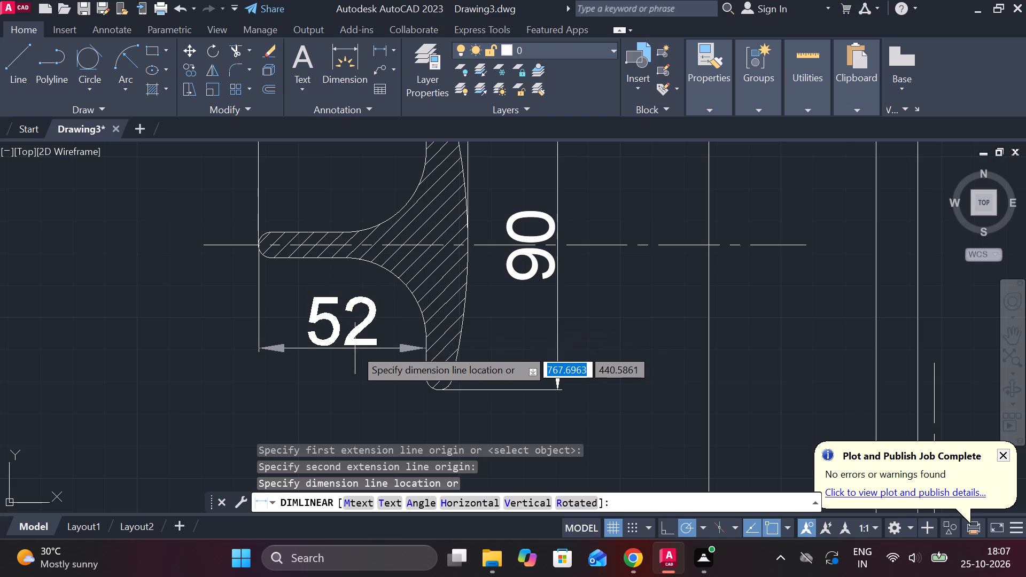
pyautogui.click(355, 348)
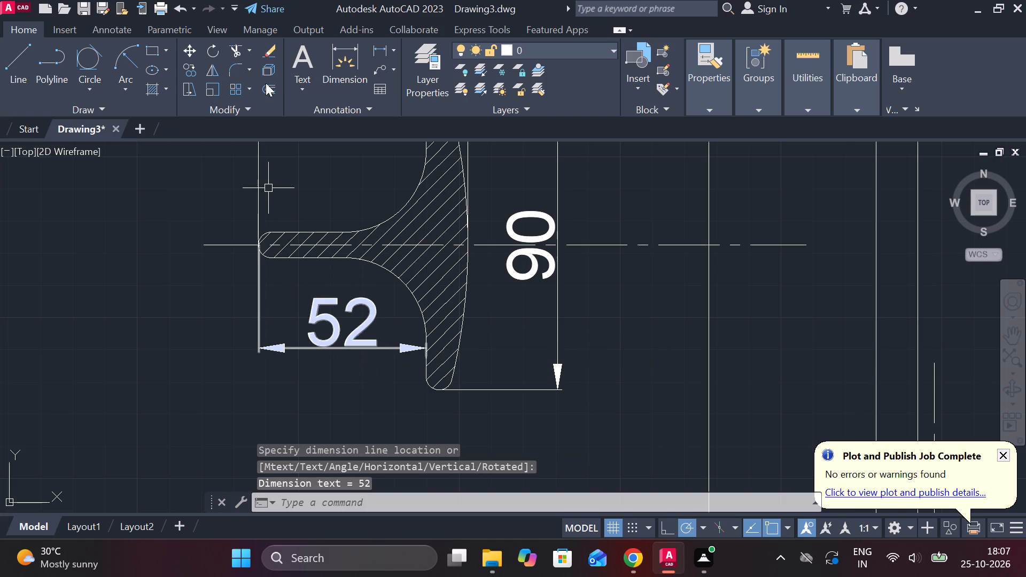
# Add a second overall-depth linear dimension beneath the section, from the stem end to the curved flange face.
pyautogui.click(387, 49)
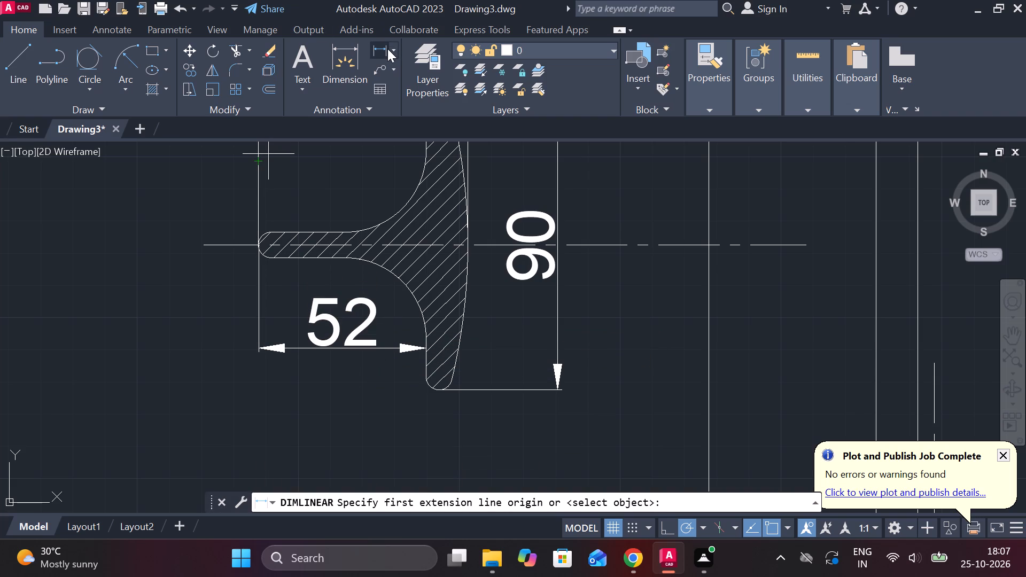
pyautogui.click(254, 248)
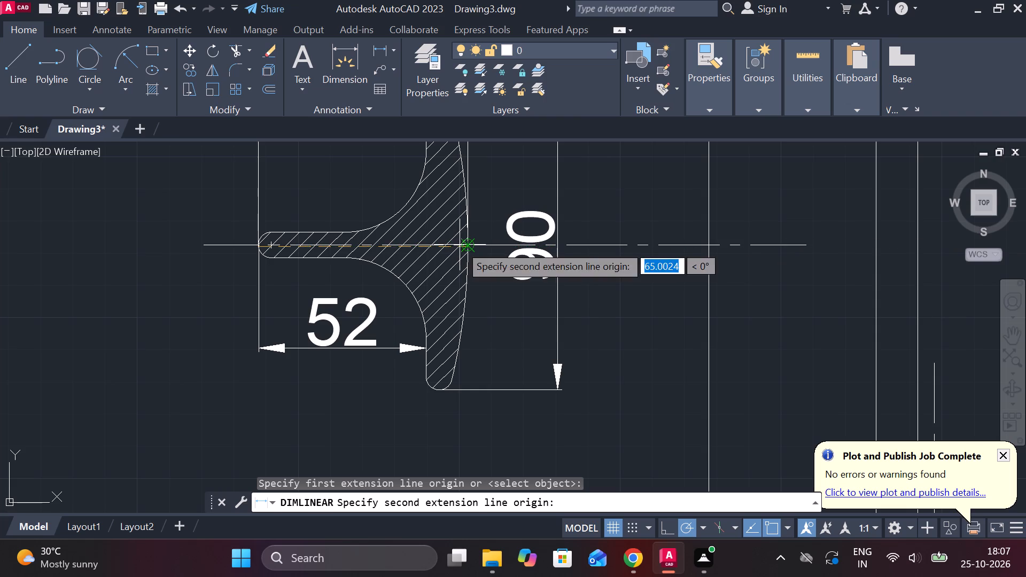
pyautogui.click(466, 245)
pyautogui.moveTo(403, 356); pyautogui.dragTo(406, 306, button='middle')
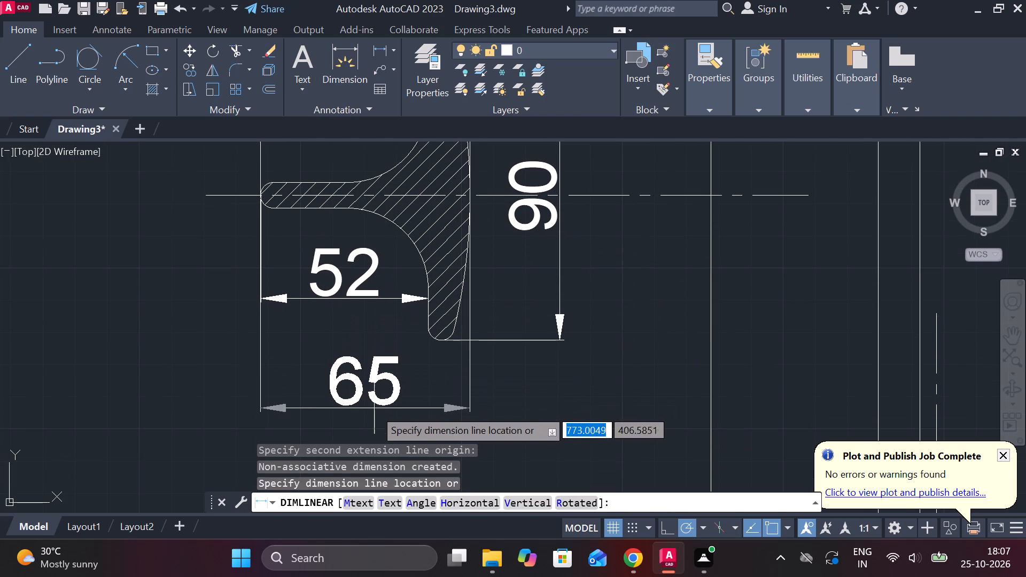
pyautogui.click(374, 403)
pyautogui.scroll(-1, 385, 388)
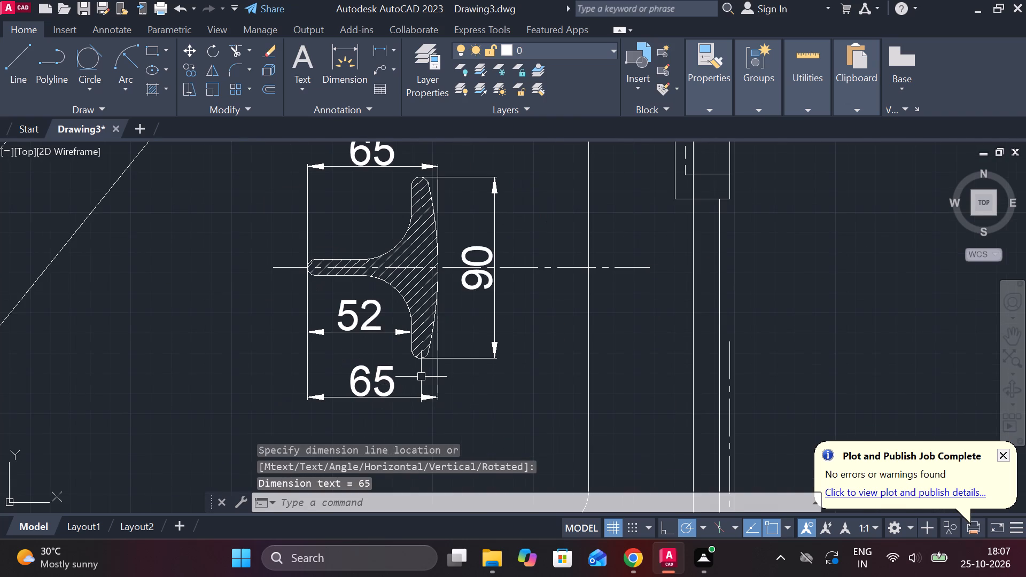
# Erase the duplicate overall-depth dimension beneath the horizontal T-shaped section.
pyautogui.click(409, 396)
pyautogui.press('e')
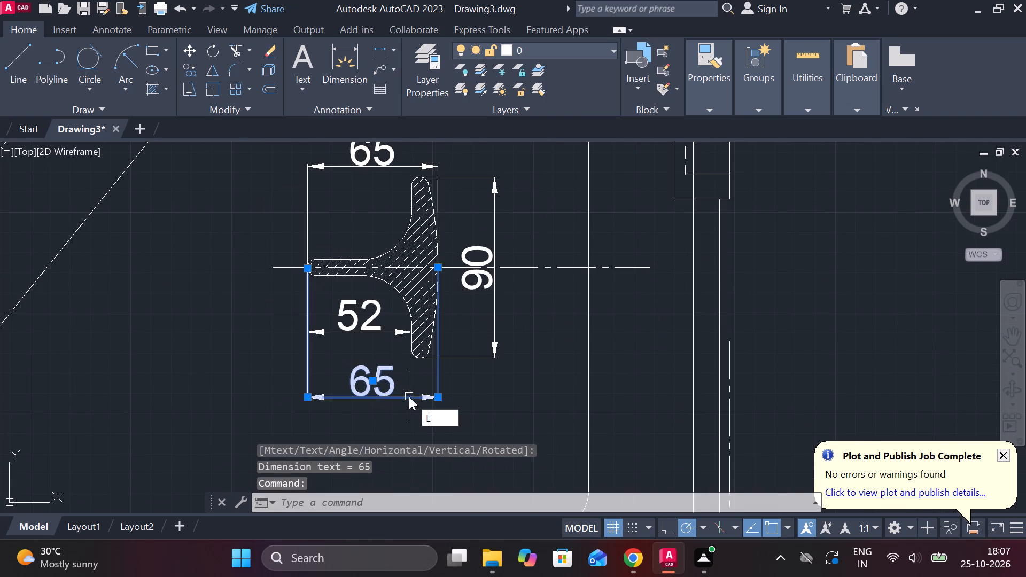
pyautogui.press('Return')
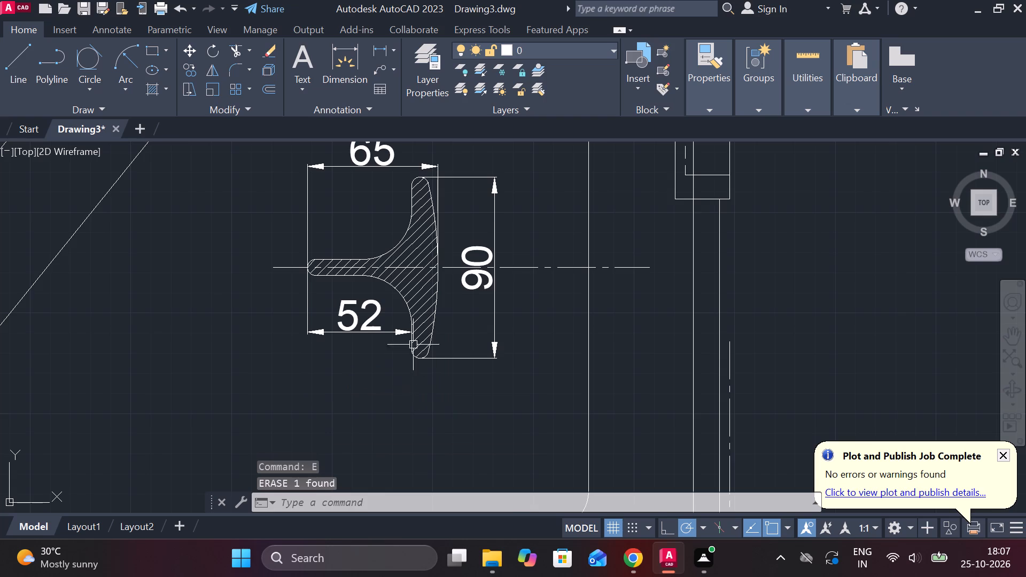
# Add a radius dimension to the section's curved flange face, placing its text above the overall-depth dimension.
pyautogui.scroll(-2, 410, 344)
pyautogui.scroll(1, 417, 325)
pyautogui.click(393, 53)
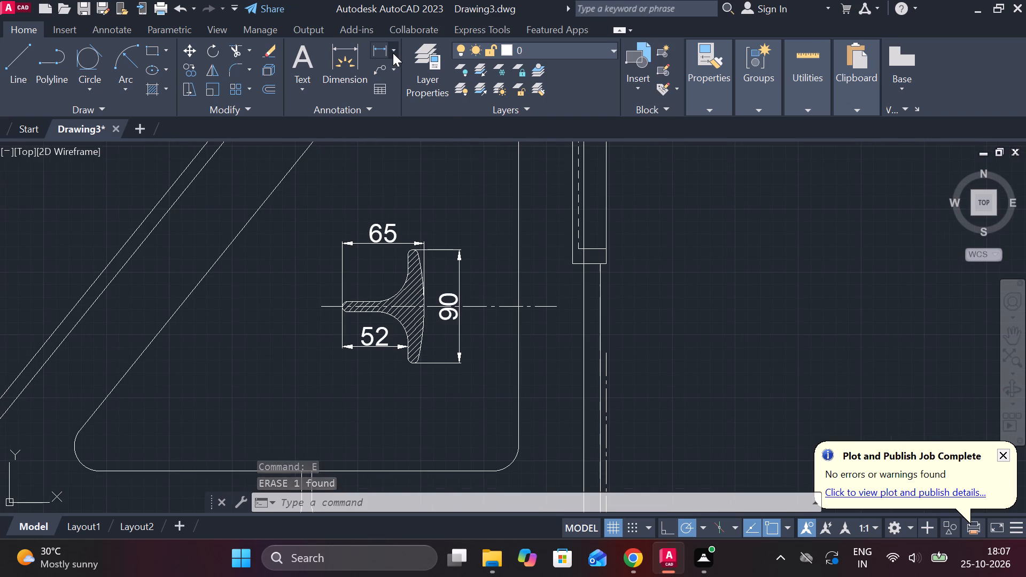
pyautogui.click(398, 212)
pyautogui.scroll(3, 454, 277)
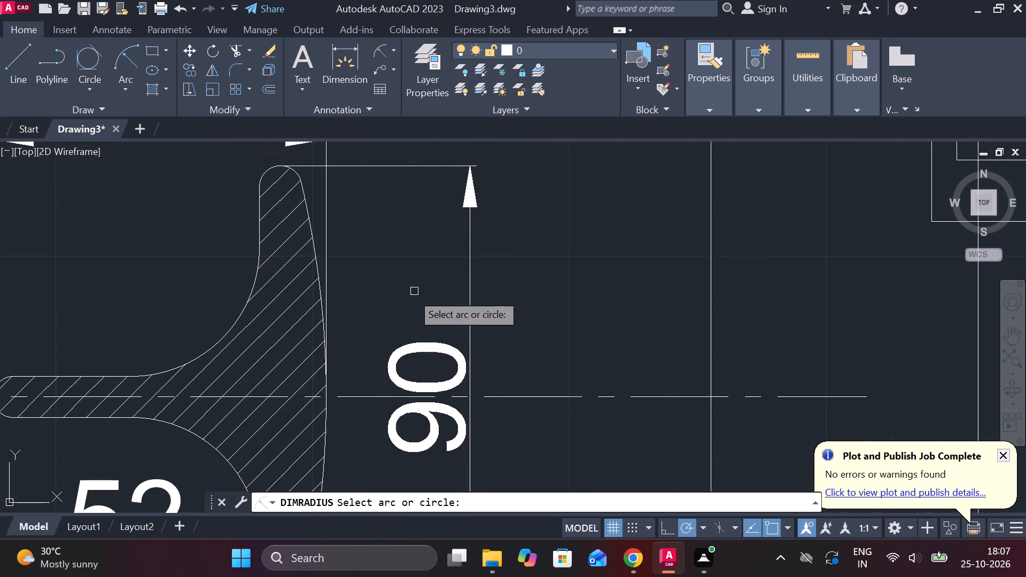
pyautogui.click(326, 346)
pyautogui.click(315, 234)
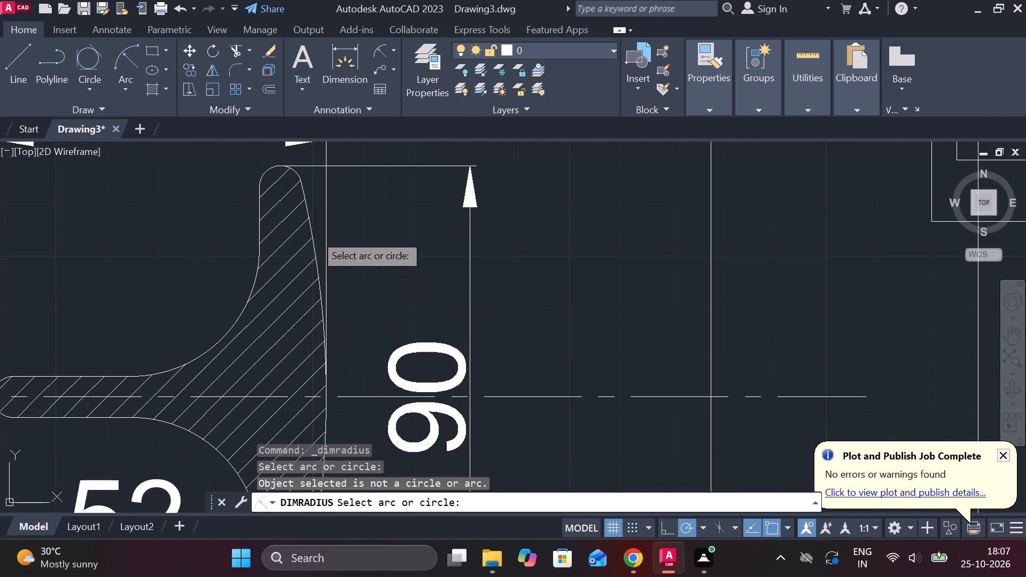
pyautogui.moveTo(393, 227); pyautogui.dragTo(399, 270, button='middle')
pyautogui.scroll(-2, 386, 232)
pyautogui.moveTo(331, 192); pyautogui.dragTo(370, 236, button='middle')
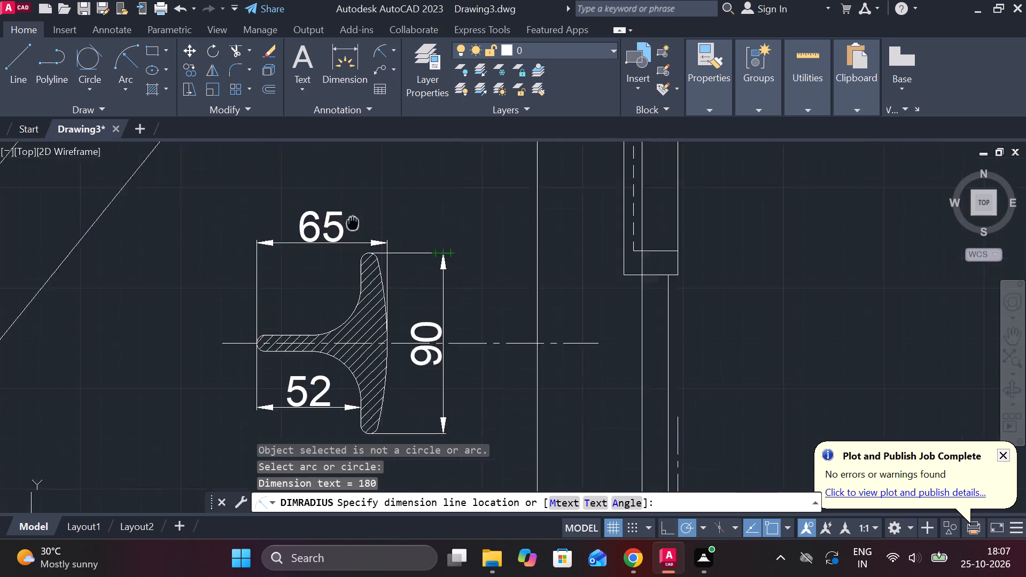
pyautogui.moveTo(370, 236); pyautogui.dragTo(543, 251, button='middle')
pyautogui.click(472, 183)
pyautogui.scroll(-2, 531, 247)
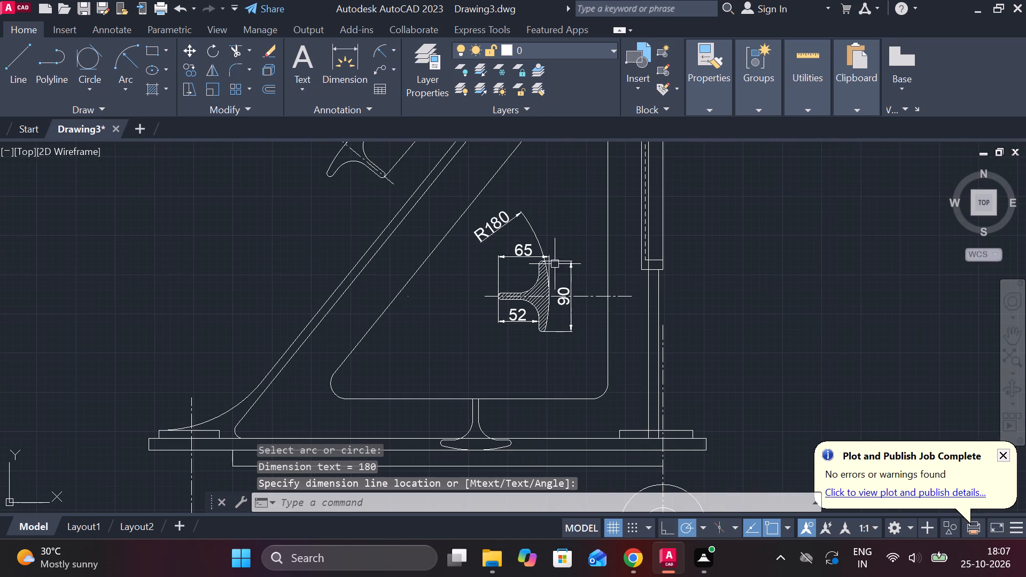
# Add a radius dimension to the upper stem-to-flange fillet of the horizontal T-shaped section, with its text beyond the stem end.
pyautogui.click(394, 49)
pyautogui.click(406, 76)
pyautogui.moveTo(337, 264); pyautogui.dragTo(337, 314, button='middle')
pyautogui.scroll(1, 351, 255)
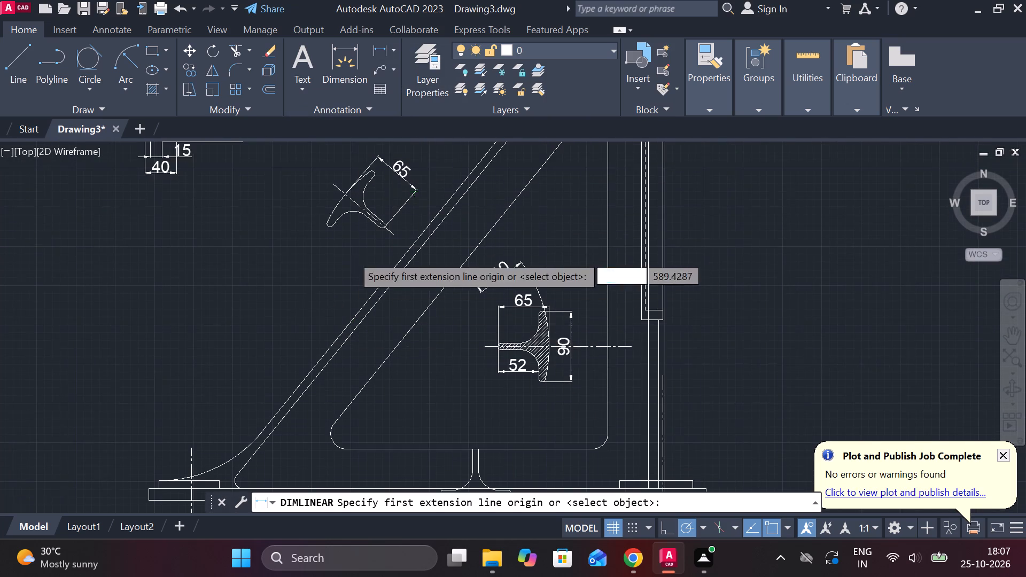
pyautogui.click(398, 49)
pyautogui.click(403, 220)
pyautogui.moveTo(541, 341); pyautogui.dragTo(333, 163, button='middle')
pyautogui.scroll(2, 388, 222)
pyautogui.moveTo(391, 220); pyautogui.dragTo(377, 321, button='middle')
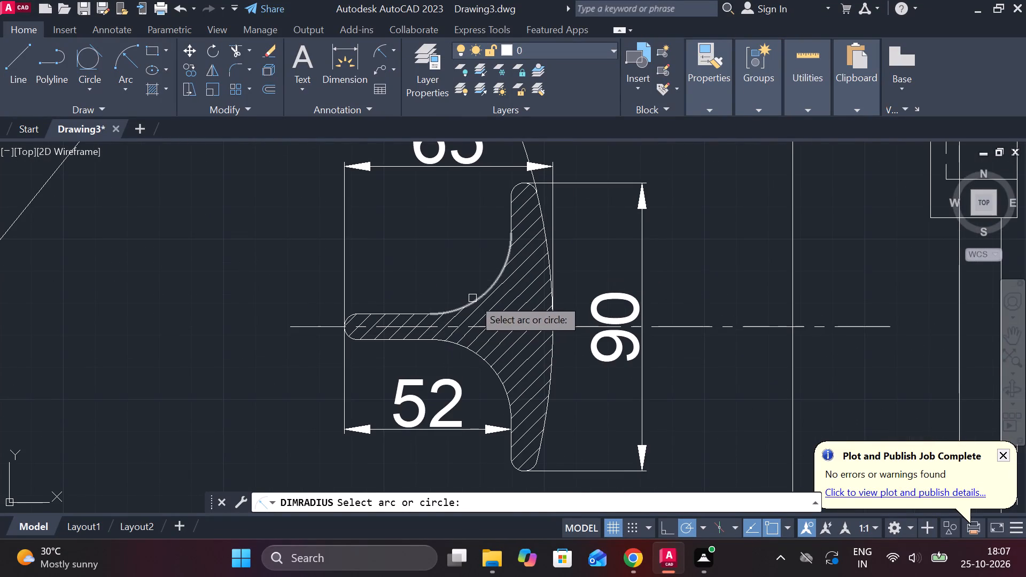
pyautogui.click(475, 298)
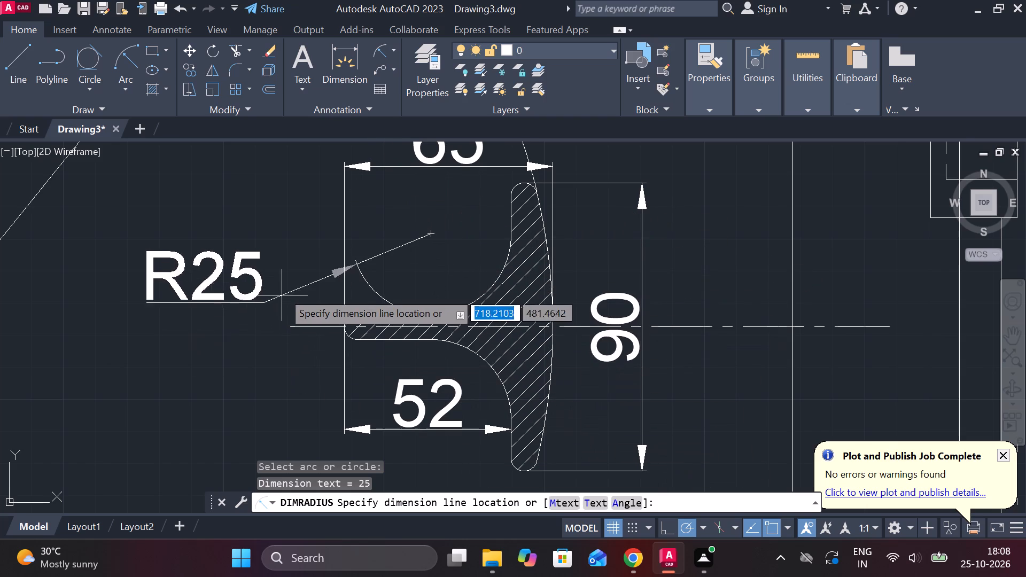
pyautogui.click(308, 267)
pyautogui.scroll(-2, 371, 283)
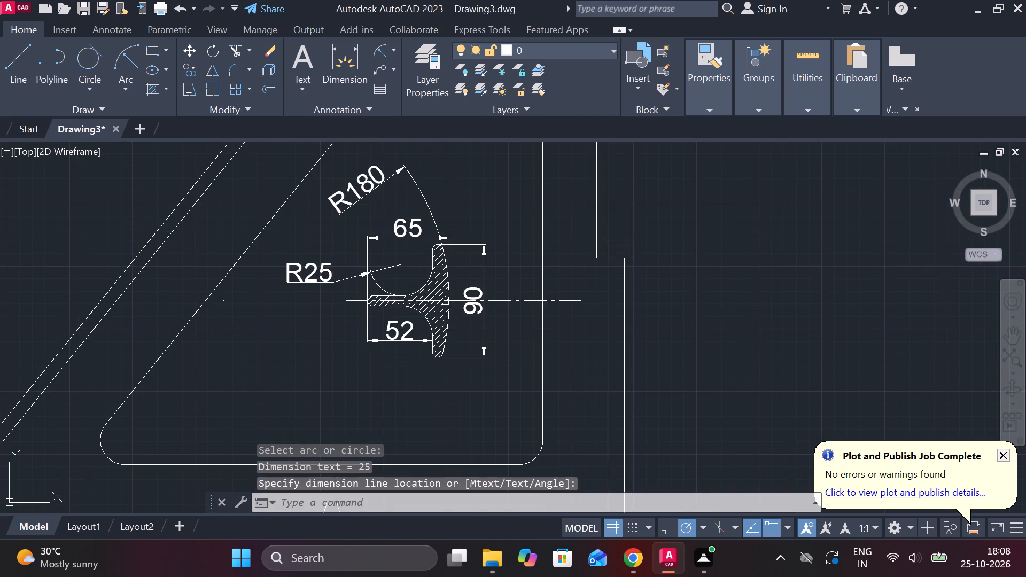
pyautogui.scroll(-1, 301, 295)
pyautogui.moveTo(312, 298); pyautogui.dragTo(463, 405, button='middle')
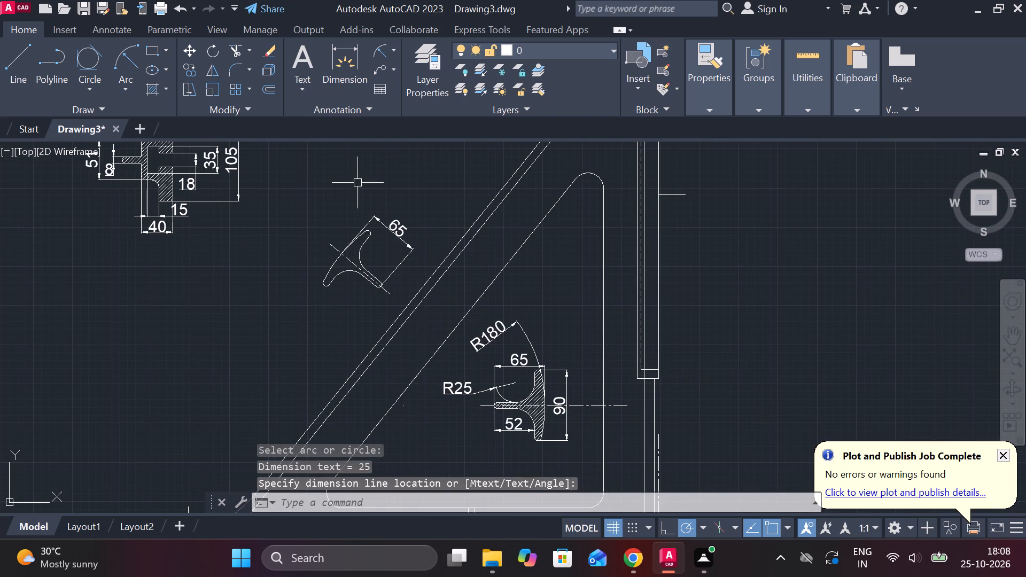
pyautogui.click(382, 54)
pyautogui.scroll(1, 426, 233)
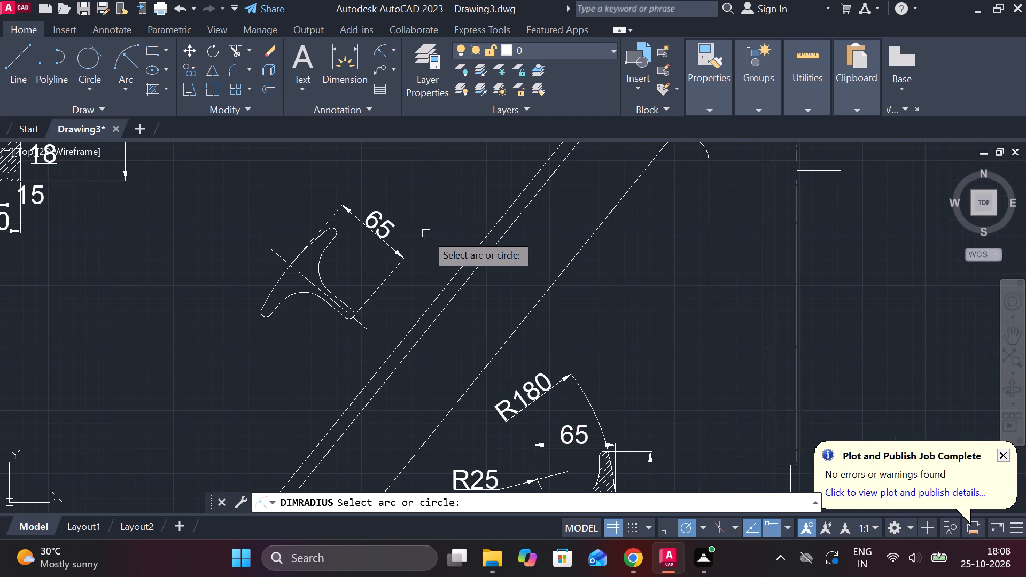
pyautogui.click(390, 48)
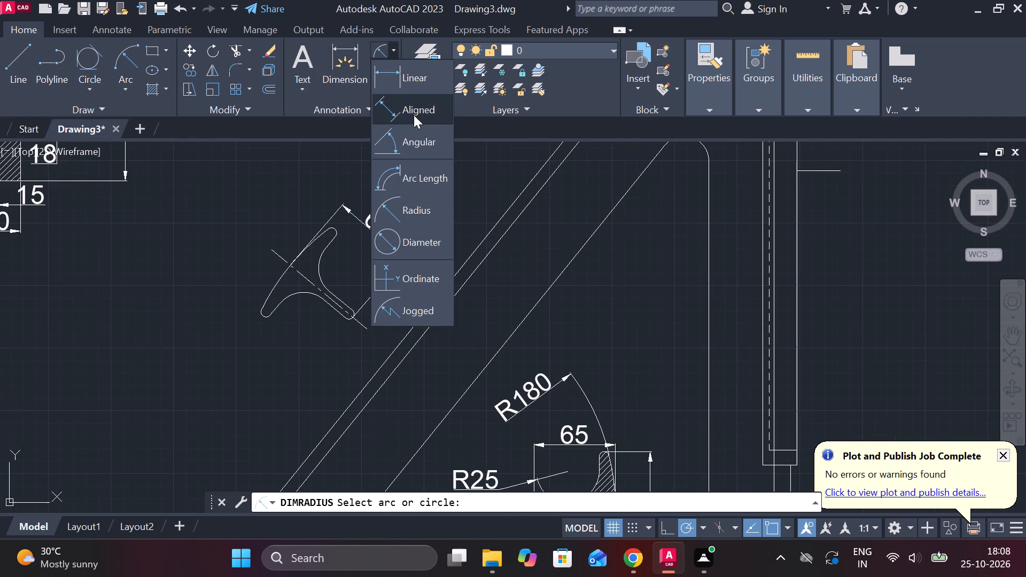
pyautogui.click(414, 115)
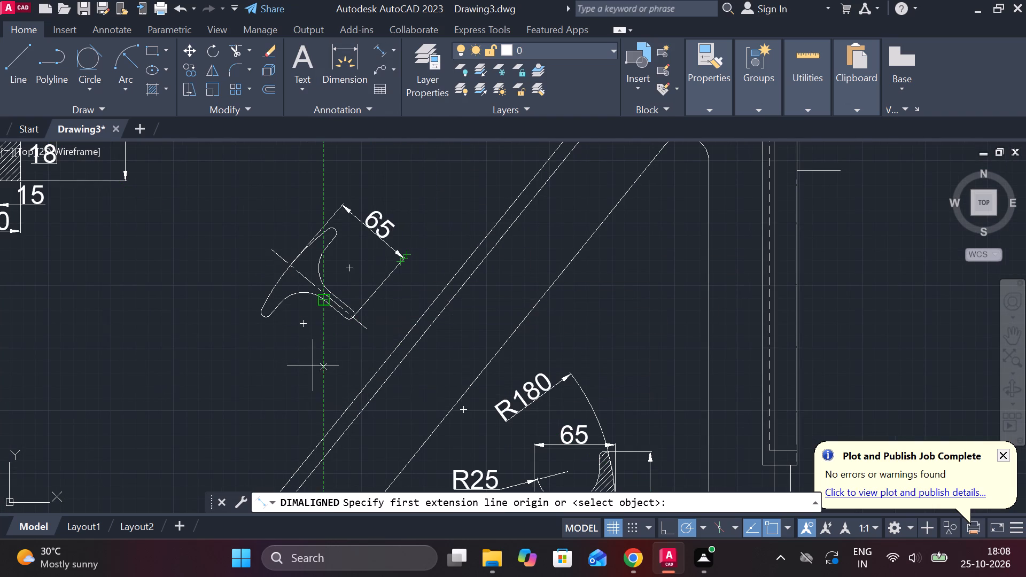
# Hatch both halves of the inclined rib section, on either side of its centreline.
pyautogui.click(154, 89)
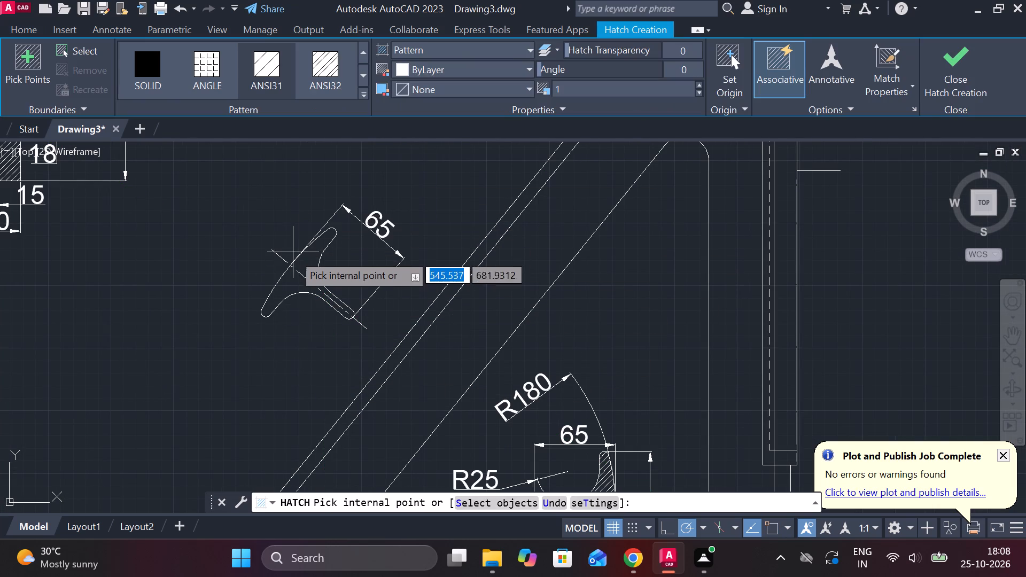
pyautogui.click(306, 254)
pyautogui.click(286, 277)
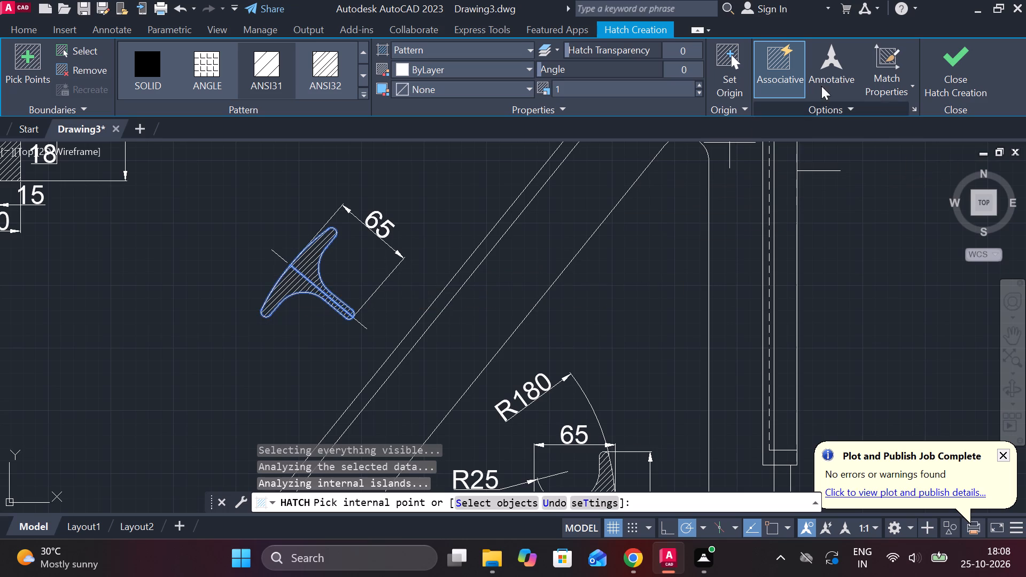
pyautogui.click(933, 75)
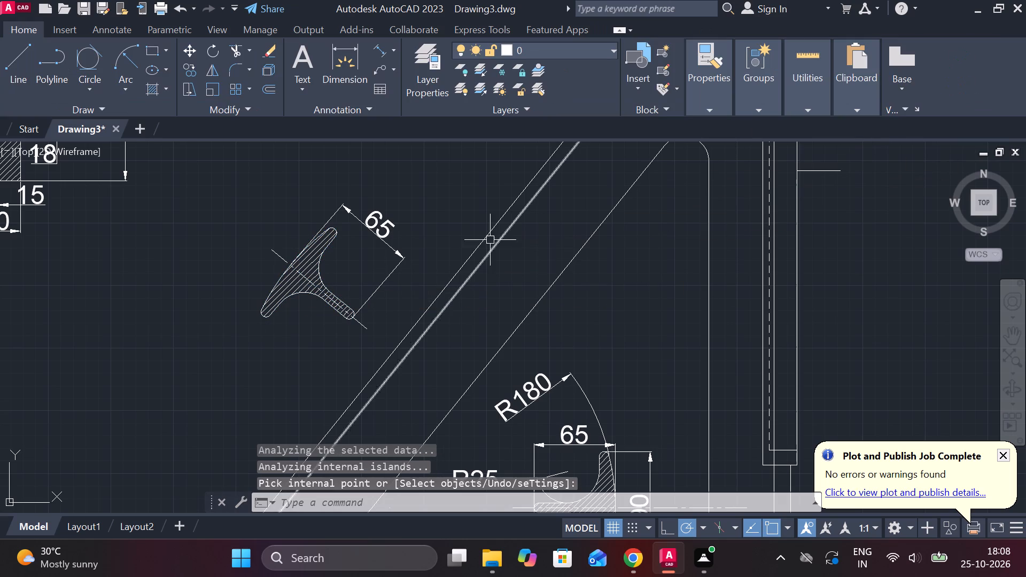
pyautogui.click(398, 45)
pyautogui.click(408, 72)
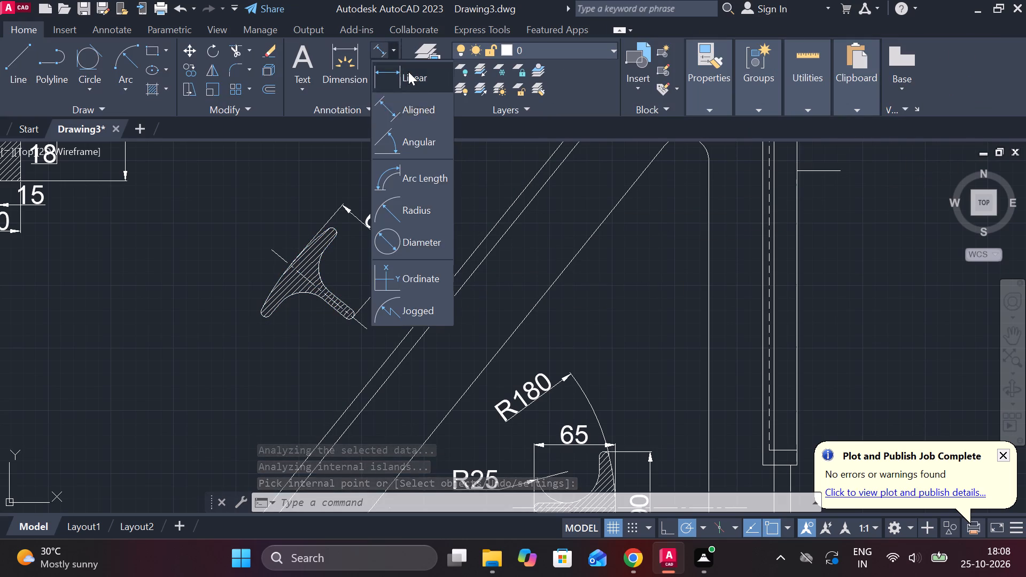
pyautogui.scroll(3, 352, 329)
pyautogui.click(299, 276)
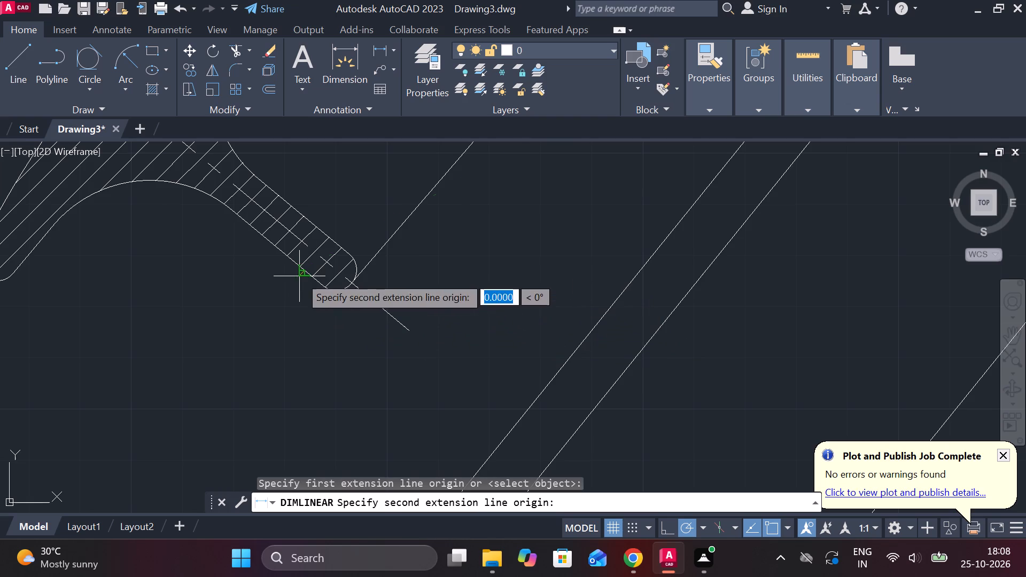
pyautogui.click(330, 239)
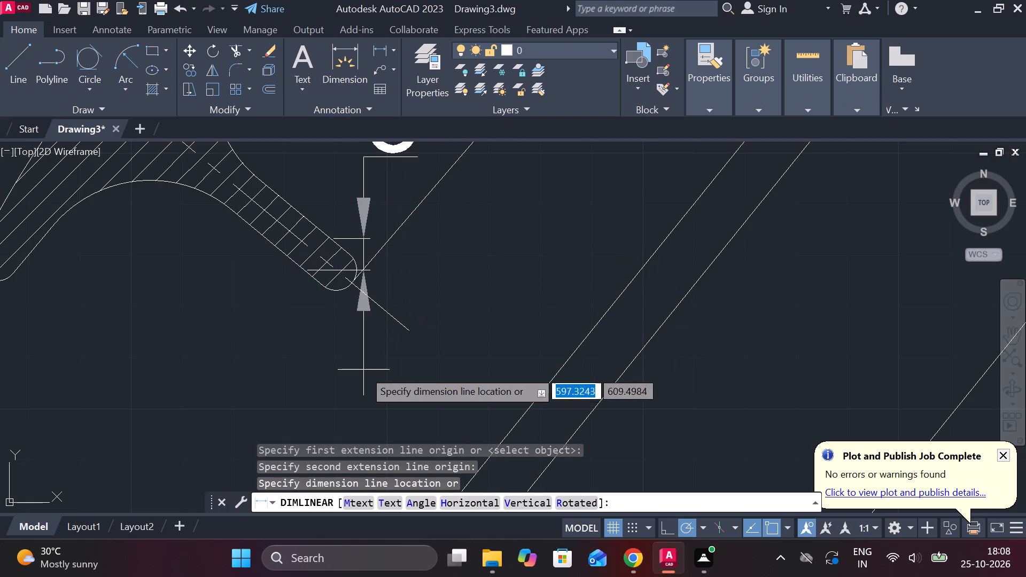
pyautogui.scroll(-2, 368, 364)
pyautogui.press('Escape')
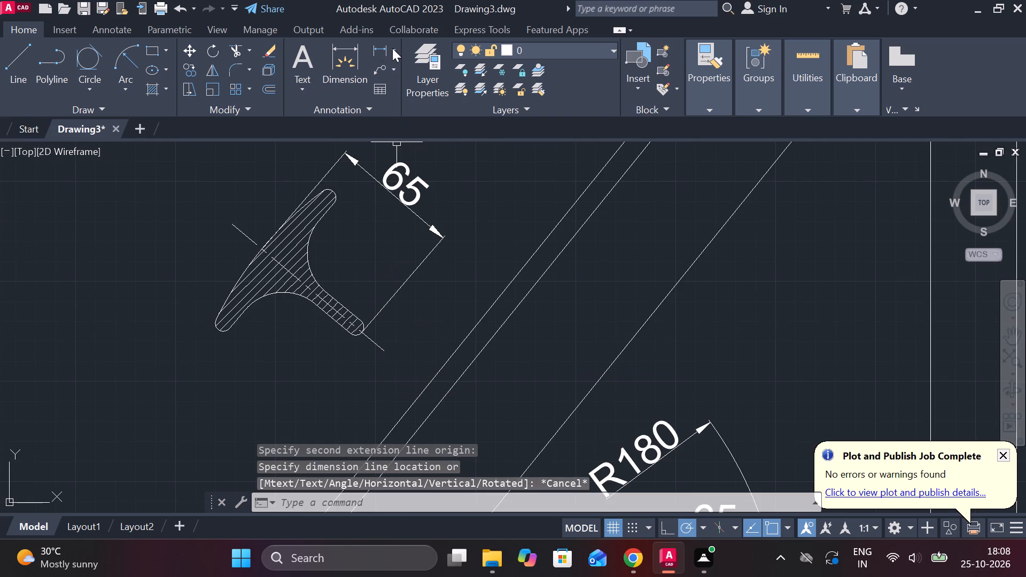
# Add an aligned dimension across the stem thickness of the inclined rib section, placed just beyond the rounded stem end.
pyautogui.click(392, 48)
pyautogui.click(407, 117)
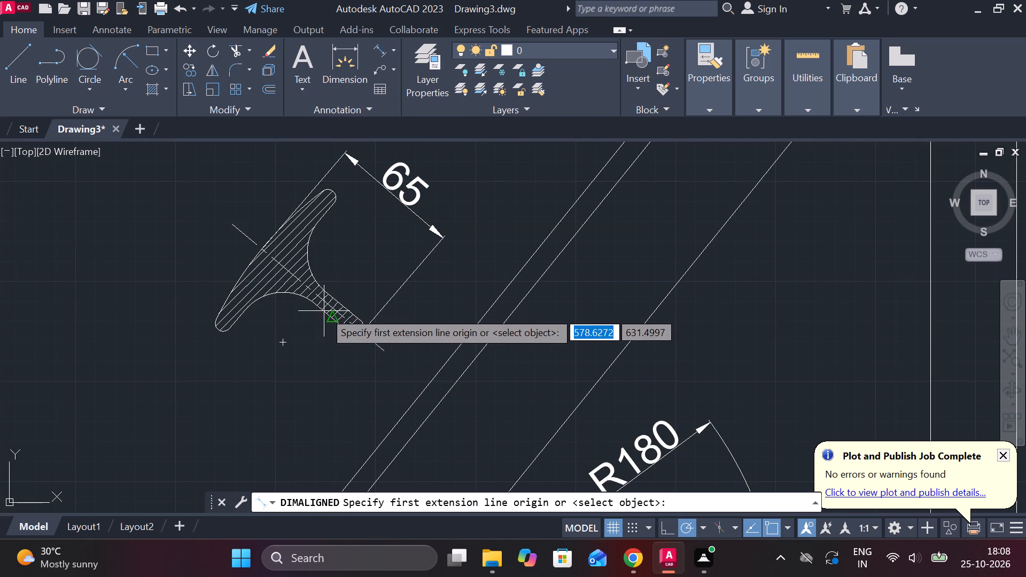
pyautogui.click(324, 311)
pyautogui.scroll(2, 344, 309)
pyautogui.click(344, 306)
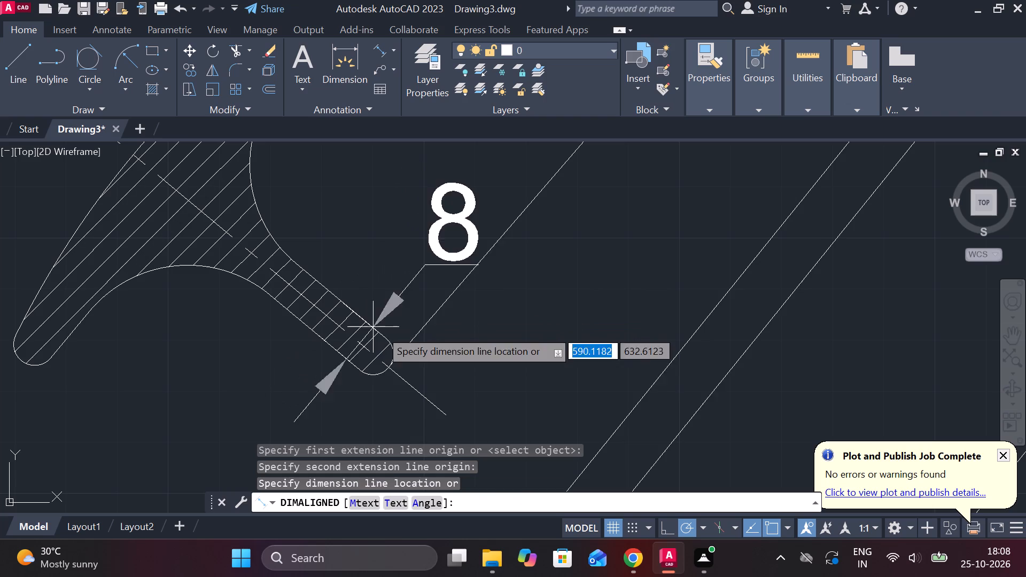
pyautogui.click(472, 377)
pyautogui.scroll(-1, 473, 369)
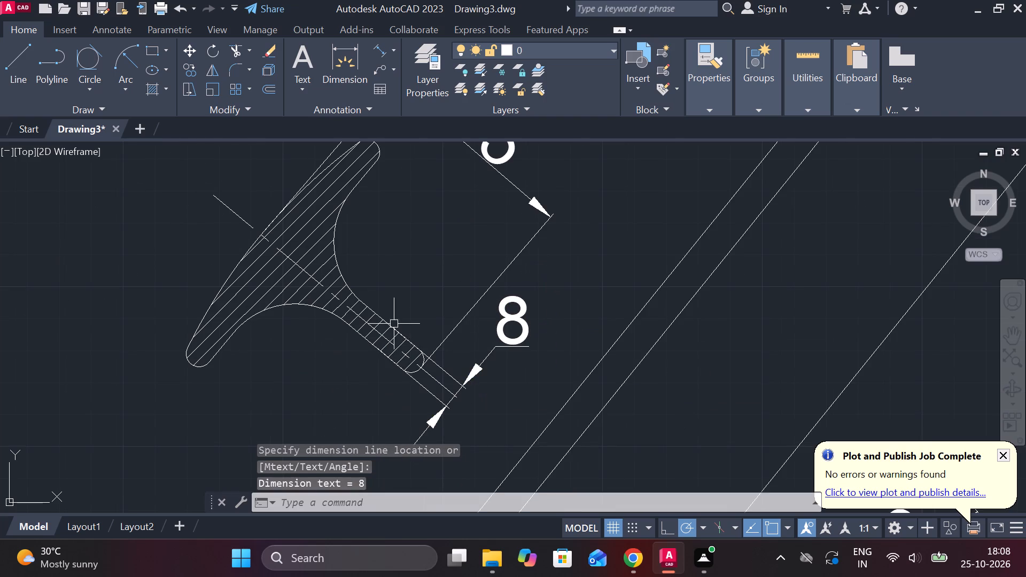
# Add a radius dimension to the lower stem-to-flange fillet of the inclined rib section.
pyautogui.click(394, 40)
pyautogui.click(397, 52)
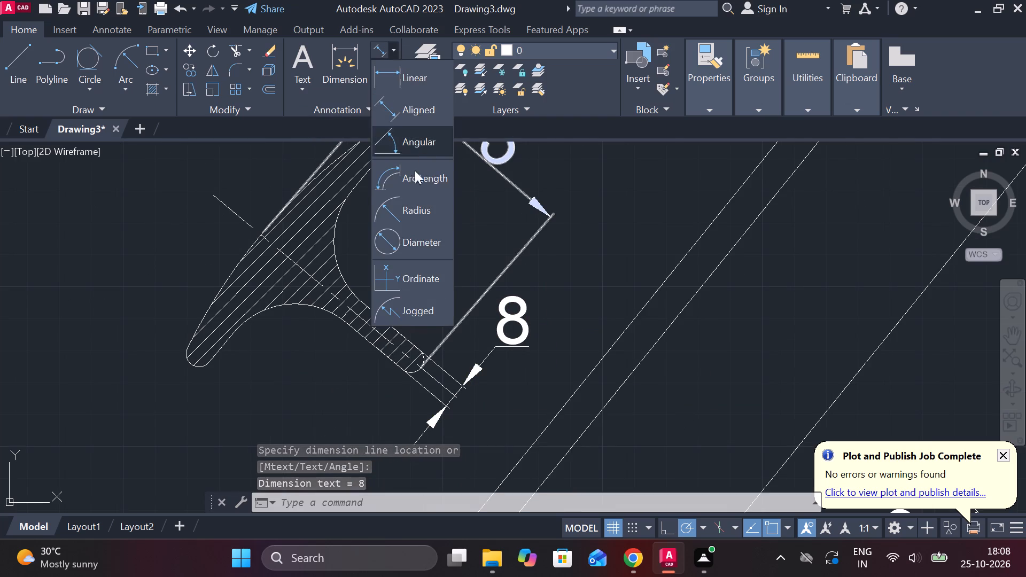
pyautogui.click(406, 210)
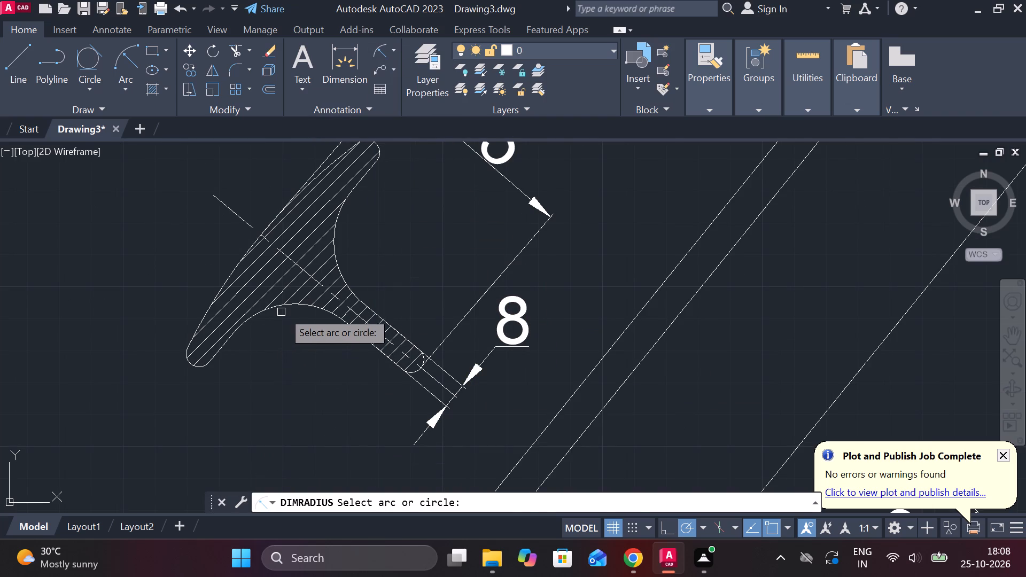
pyautogui.click(282, 308)
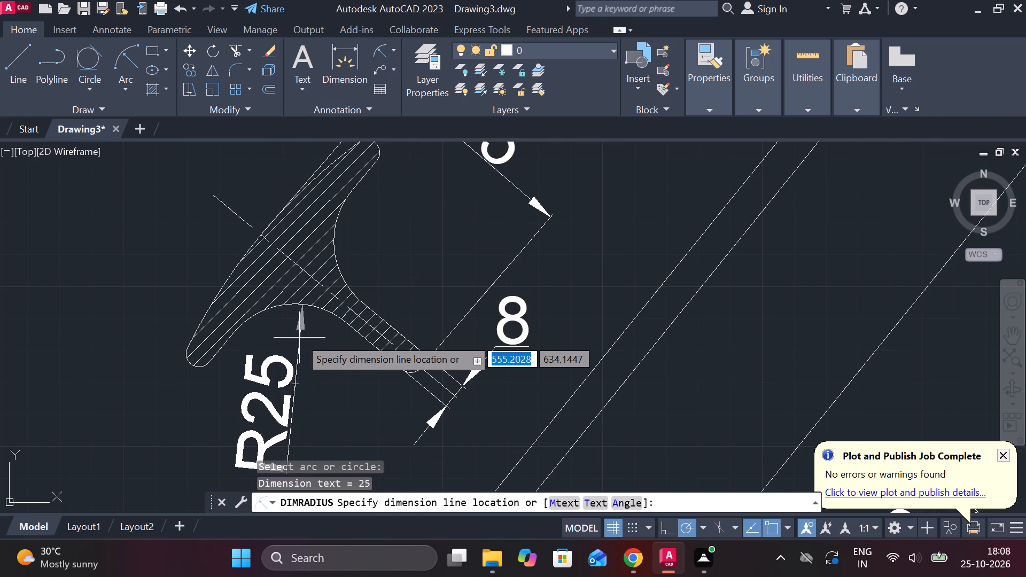
pyautogui.click(298, 333)
# Move the inclined section's R25 dimension text down and away from the hatched flange.
pyautogui.moveTo(287, 376); pyautogui.dragTo(308, 280, button='middle')
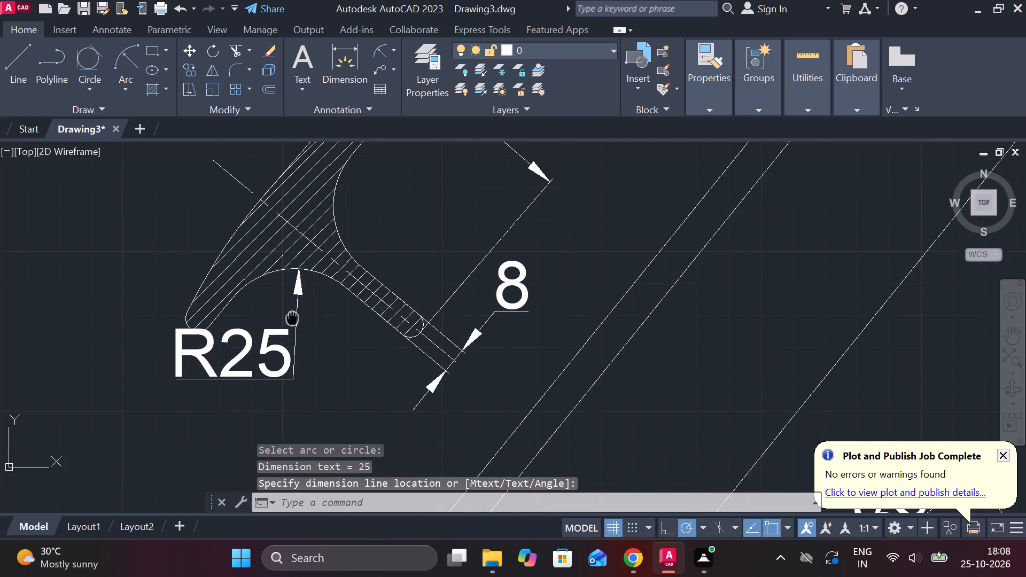
pyautogui.moveTo(308, 280); pyautogui.dragTo(305, 285, button='middle')
pyautogui.click(292, 302)
pyautogui.click(320, 294)
pyautogui.click(279, 293)
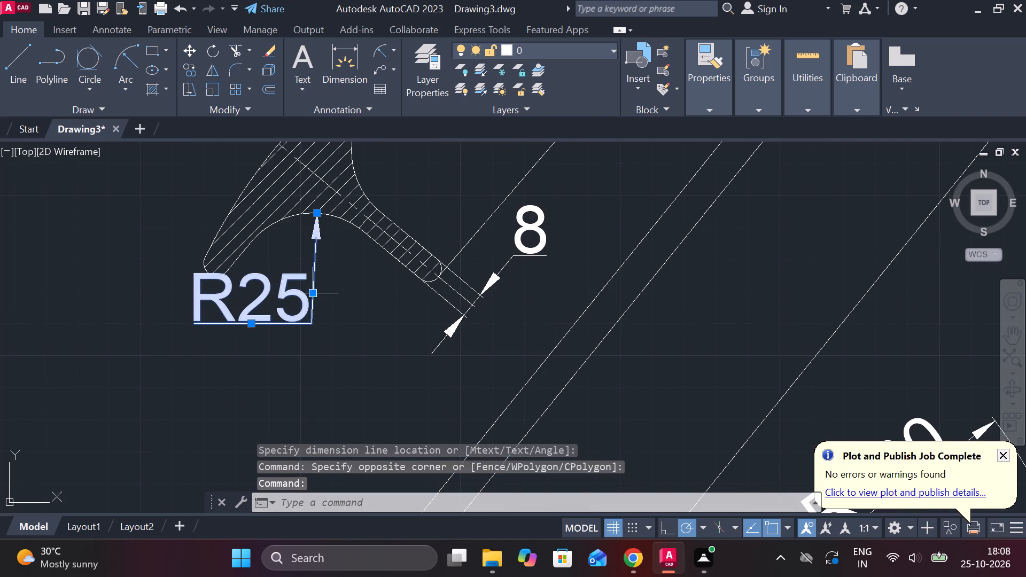
pyautogui.click(252, 324)
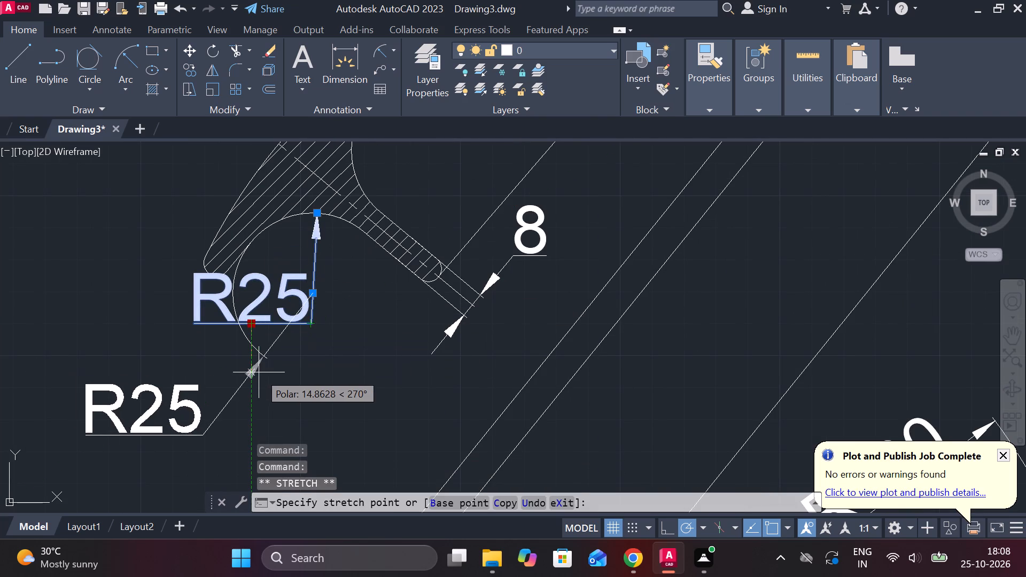
pyautogui.click(259, 372)
pyautogui.press('Escape')
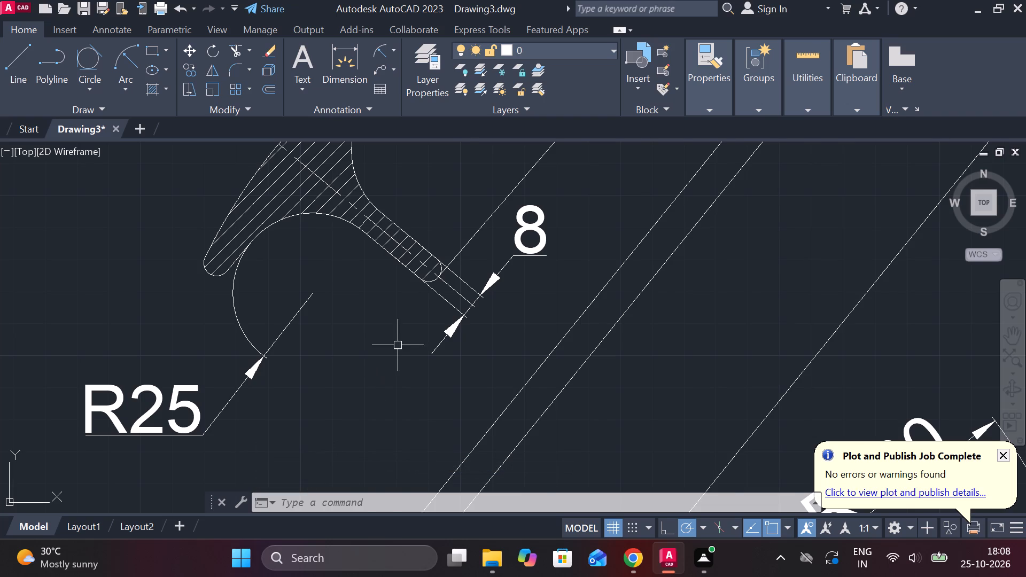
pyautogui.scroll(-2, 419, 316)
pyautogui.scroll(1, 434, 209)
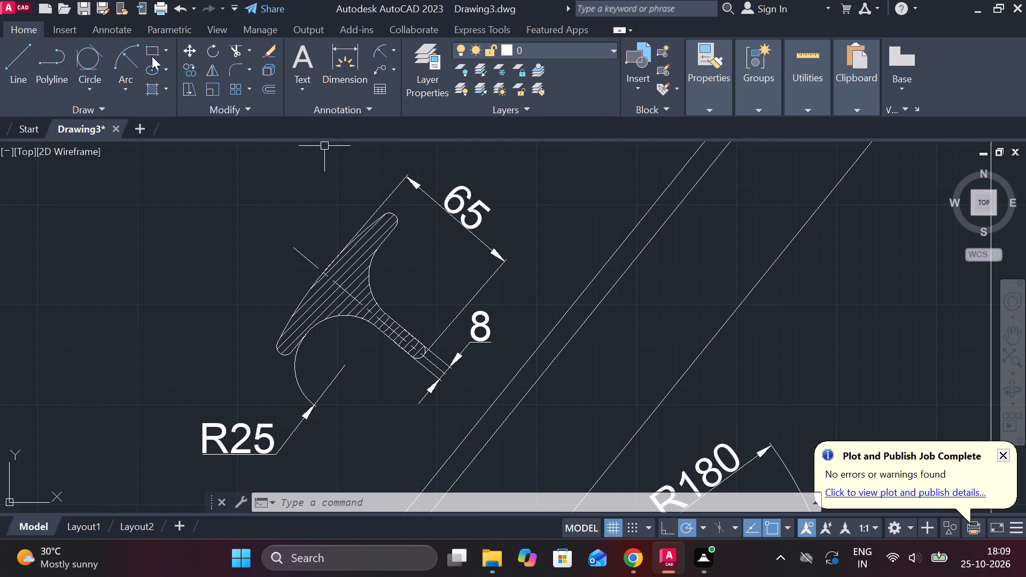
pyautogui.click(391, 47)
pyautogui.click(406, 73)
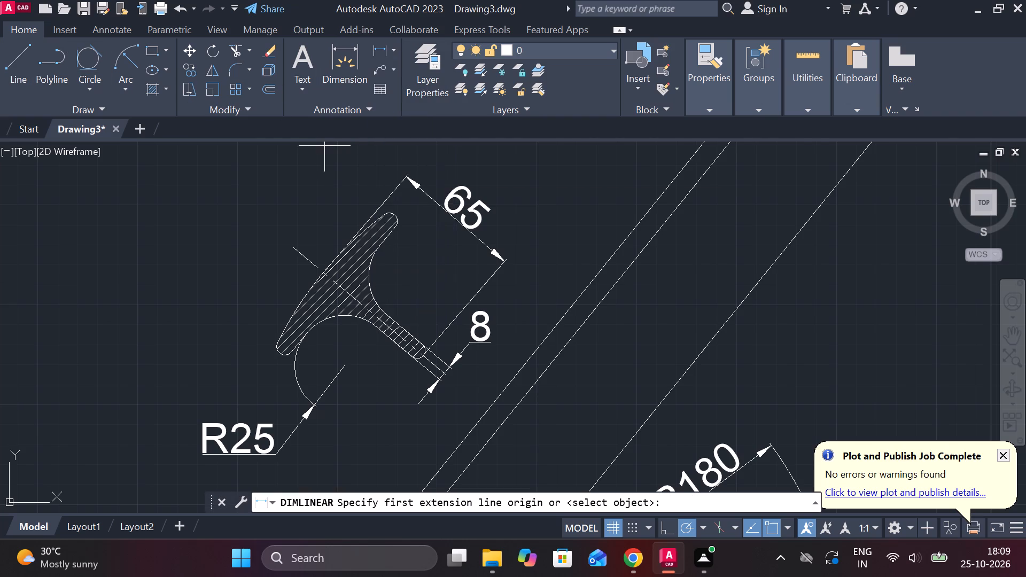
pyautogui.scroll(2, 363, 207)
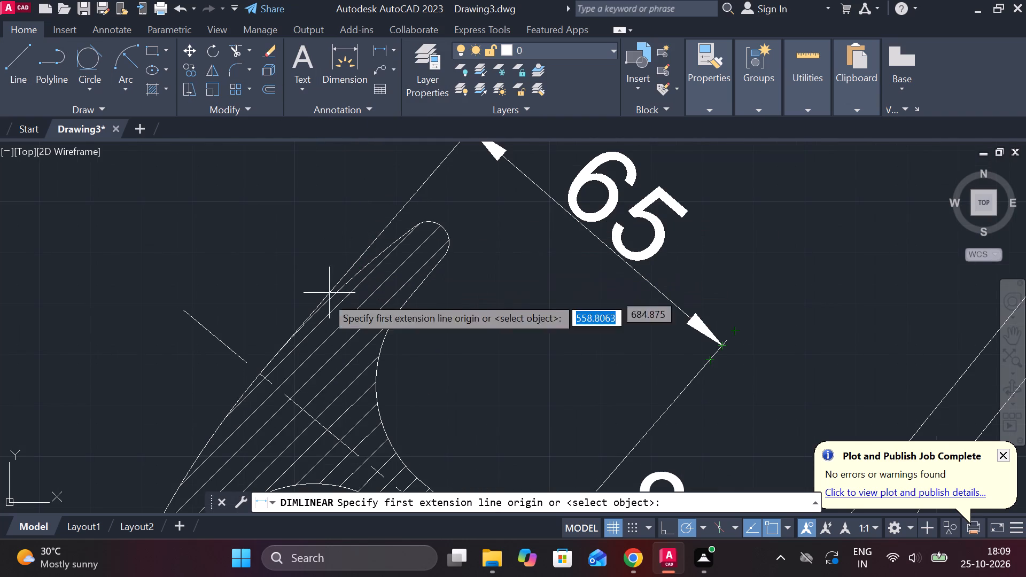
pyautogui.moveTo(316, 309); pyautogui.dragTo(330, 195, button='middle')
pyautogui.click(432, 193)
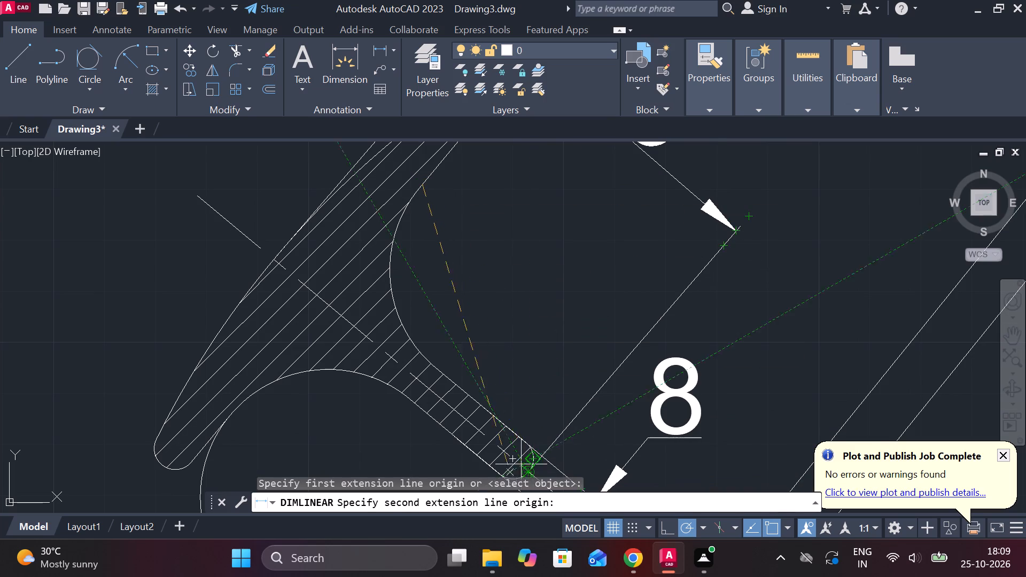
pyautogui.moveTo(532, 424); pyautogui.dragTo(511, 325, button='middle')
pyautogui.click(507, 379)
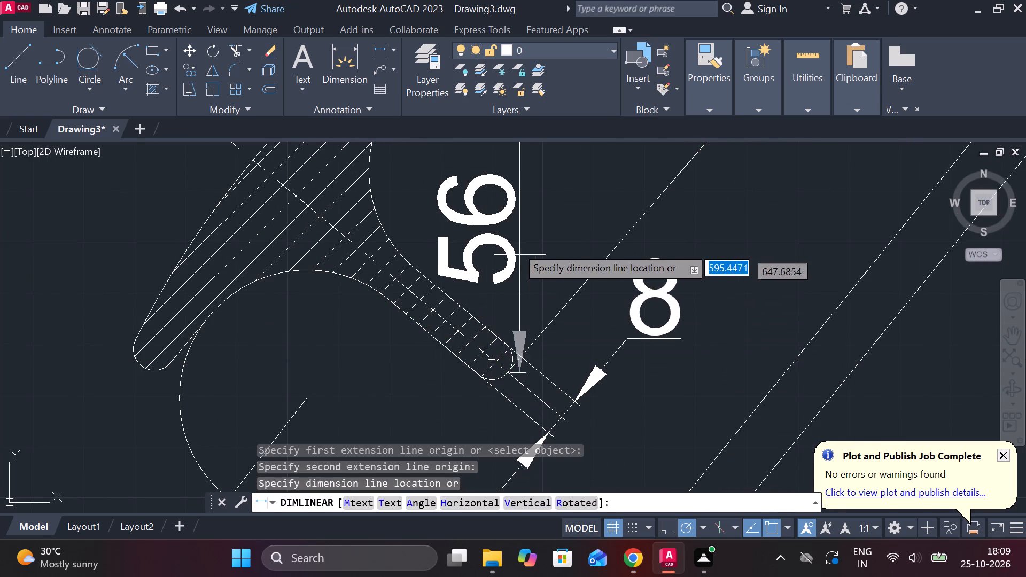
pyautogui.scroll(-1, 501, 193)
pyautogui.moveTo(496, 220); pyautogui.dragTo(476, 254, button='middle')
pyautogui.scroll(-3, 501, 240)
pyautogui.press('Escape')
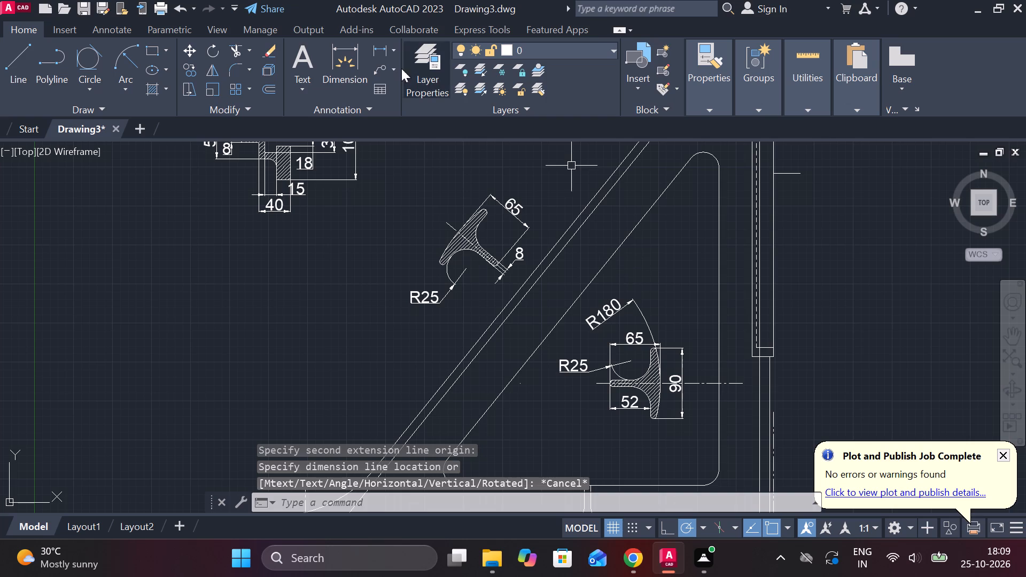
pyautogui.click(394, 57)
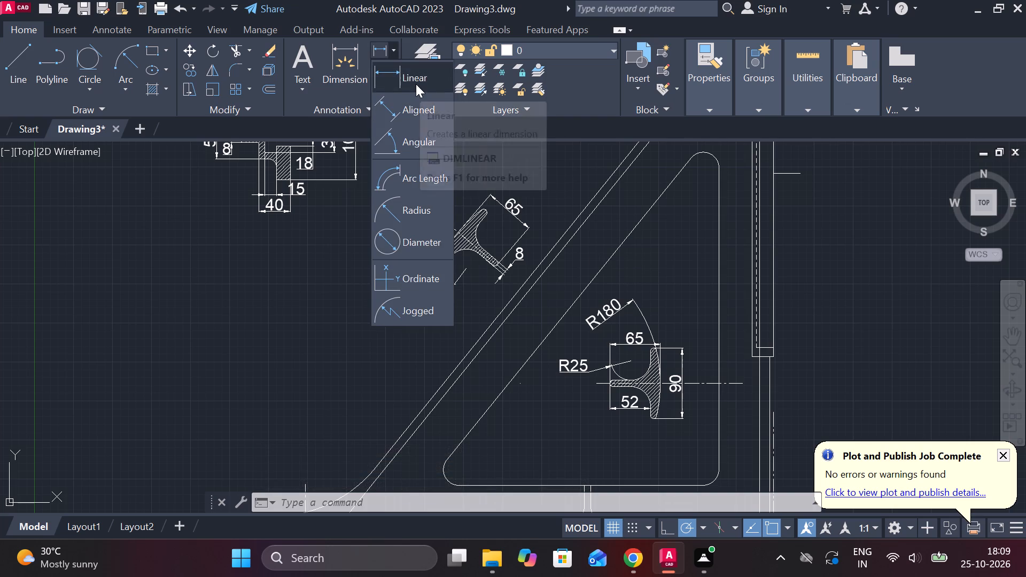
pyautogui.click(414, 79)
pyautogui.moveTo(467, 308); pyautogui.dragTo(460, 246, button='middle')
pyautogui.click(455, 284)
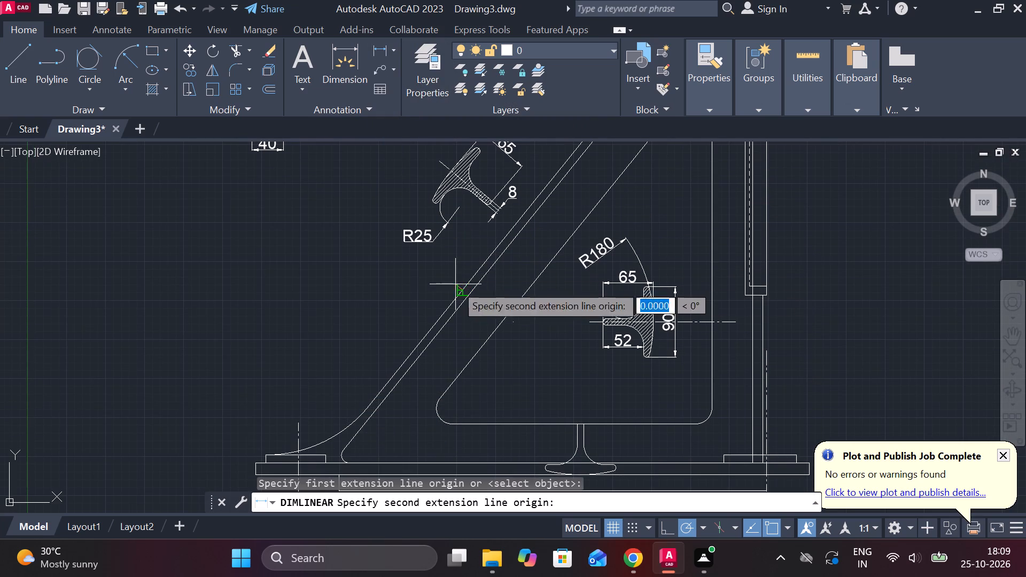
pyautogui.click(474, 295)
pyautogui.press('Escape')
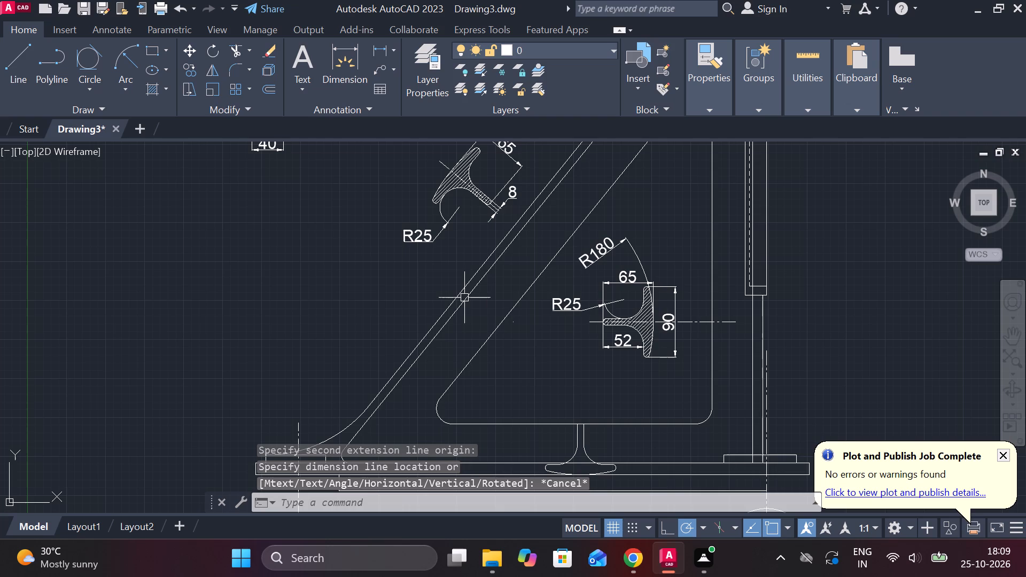
# Add an aligned dimension across the full width of the inclined rib, below its hatched section.
pyautogui.click(395, 48)
pyautogui.click(417, 116)
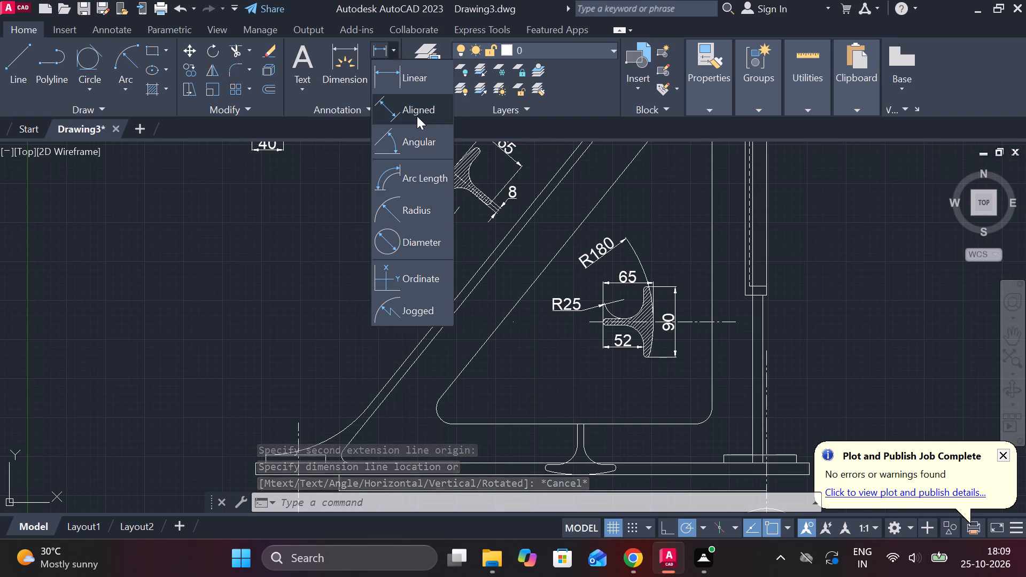
pyautogui.click(491, 245)
pyautogui.click(538, 282)
pyautogui.click(538, 282)
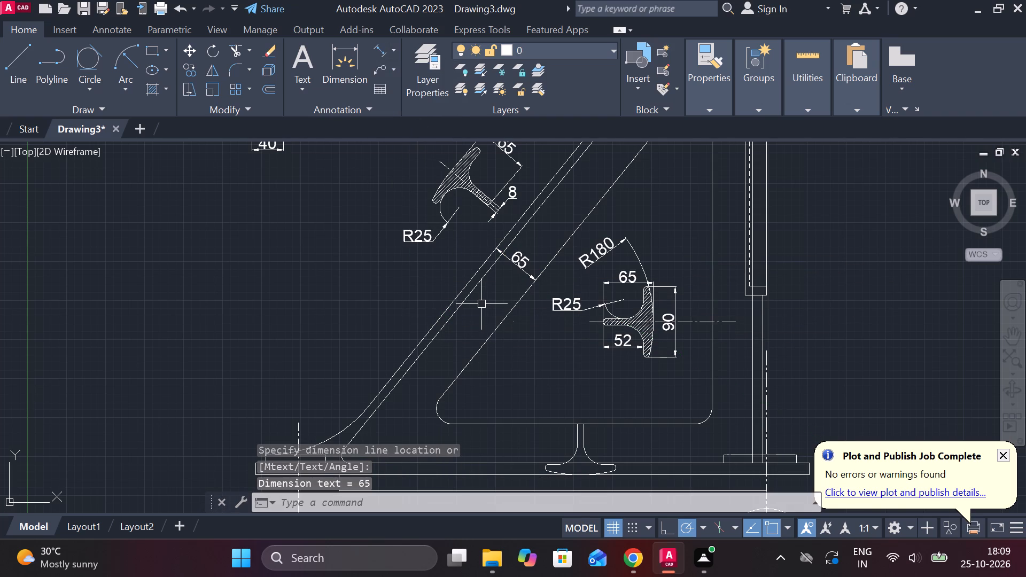
# Add an aligned dimension across the outer flange thickness of the inclined rib, below its full-width dimension.
pyautogui.press('space')
pyautogui.click(467, 295)
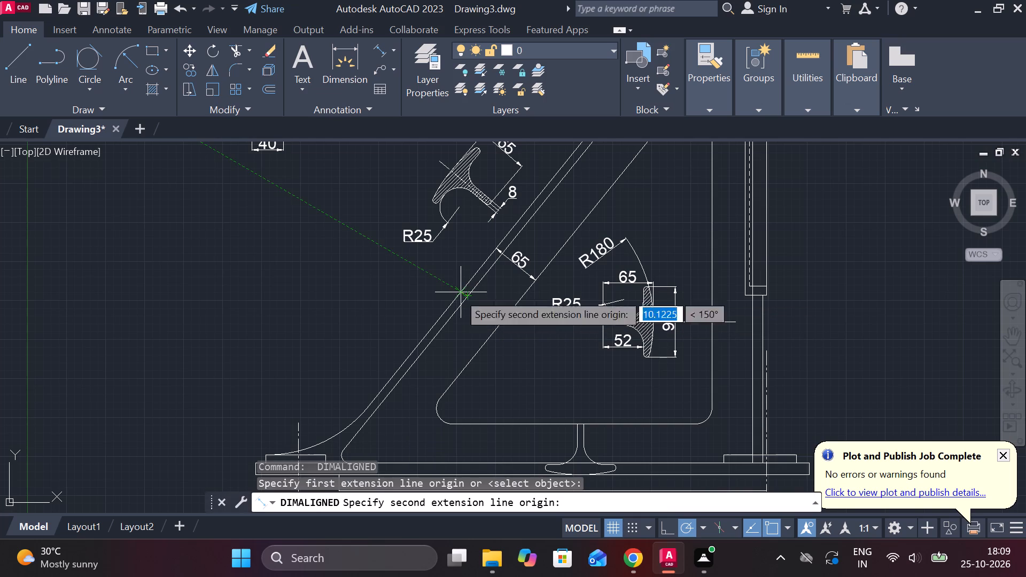
pyautogui.click(458, 293)
pyautogui.click(456, 283)
# Add a vertical aligned dimension from the triangular opening's bottom edge to the base plate's underside, beside the bottom rib section.
pyautogui.moveTo(505, 294); pyautogui.dragTo(404, 223, button='middle')
pyautogui.scroll(-1, 449, 259)
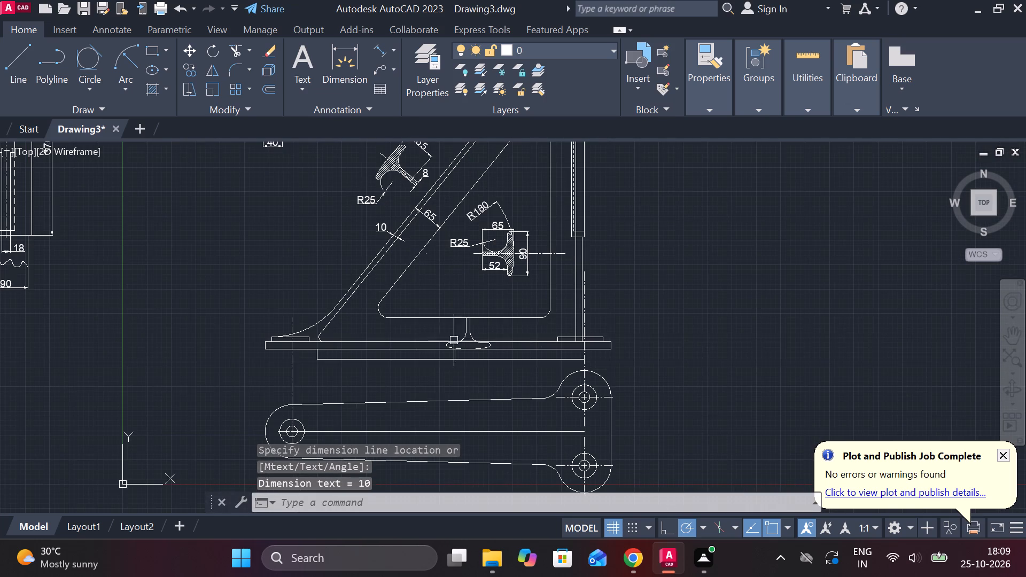
pyautogui.press('space')
pyautogui.click(432, 319)
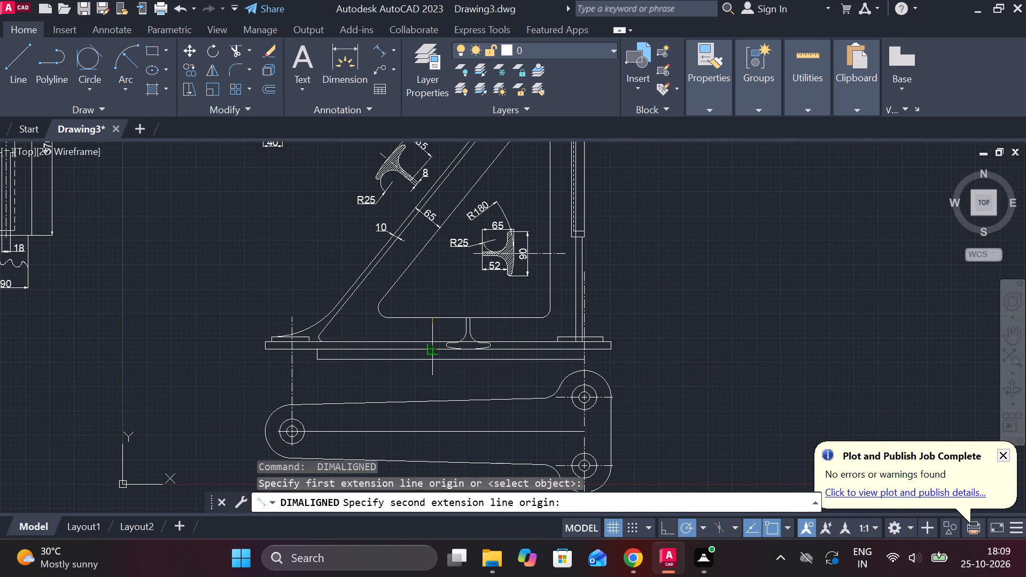
pyautogui.scroll(2, 430, 349)
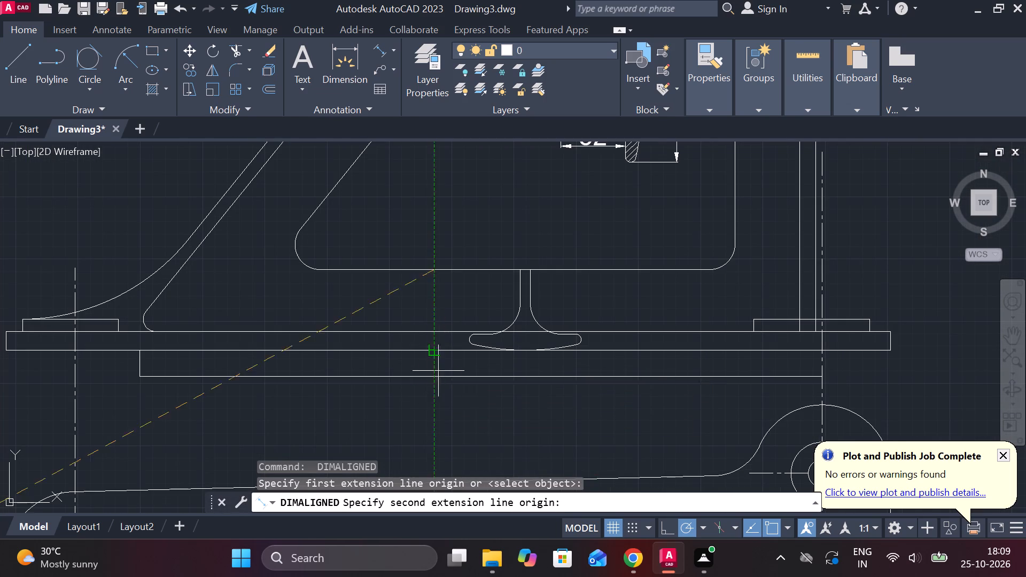
pyautogui.click(430, 352)
pyautogui.click(417, 338)
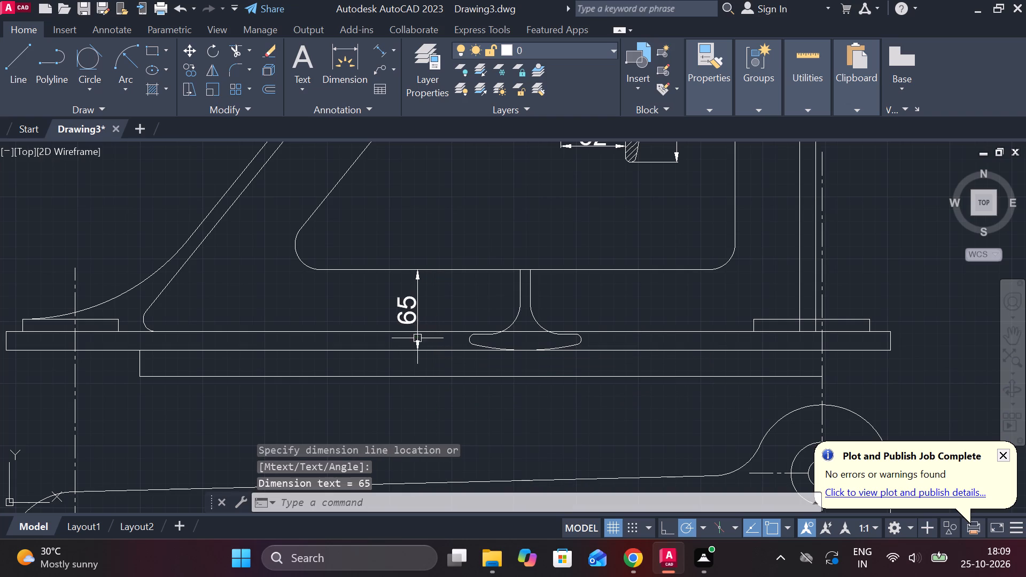
# Add an aligned dimension for the base plate's thickness, between the inclined rib's foot and the bottom rib section.
pyautogui.press('space')
pyautogui.click(341, 328)
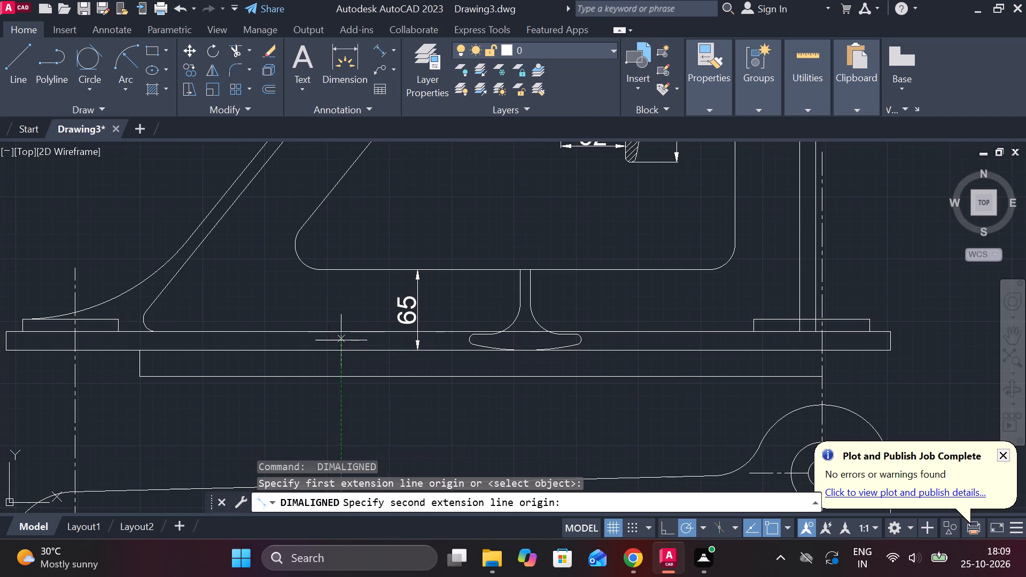
pyautogui.click(341, 348)
pyautogui.click(341, 348)
# Hatch the flange and stem of the T-shaped rib section on the base plate.
pyautogui.moveTo(440, 329); pyautogui.dragTo(377, 310, button='middle')
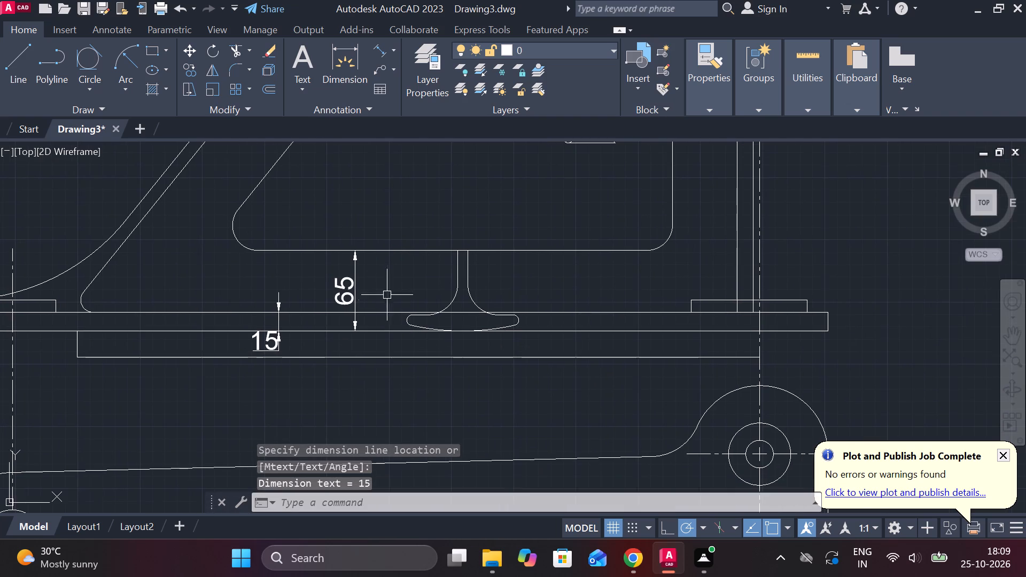
pyautogui.moveTo(573, 292); pyautogui.dragTo(452, 284, button='middle')
pyautogui.scroll(-1, 486, 295)
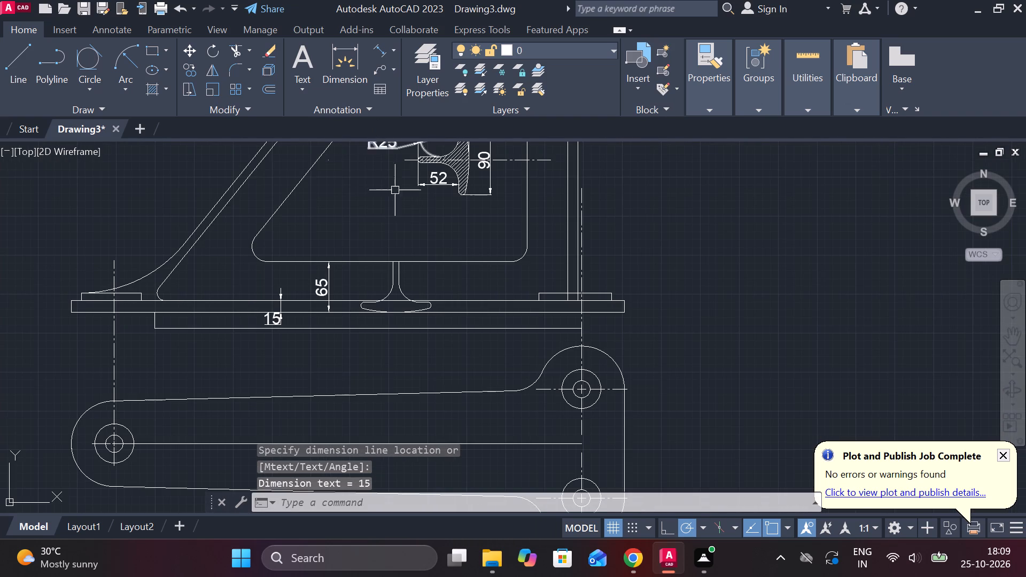
pyautogui.click(157, 87)
pyautogui.scroll(3, 285, 225)
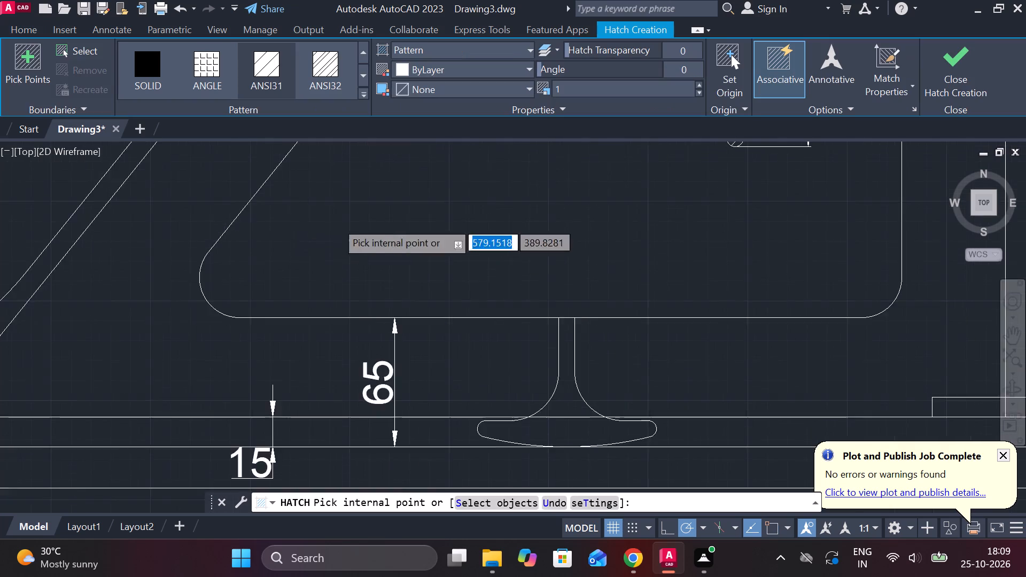
pyautogui.moveTo(578, 410); pyautogui.dragTo(303, 90, button='middle')
pyautogui.click(446, 215)
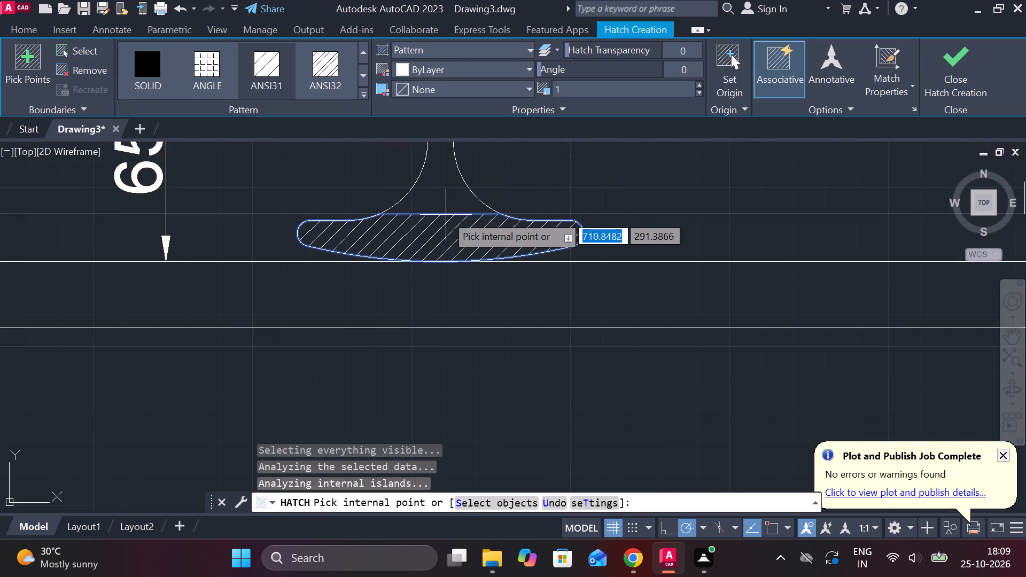
pyautogui.click(437, 193)
pyautogui.scroll(-4, 437, 193)
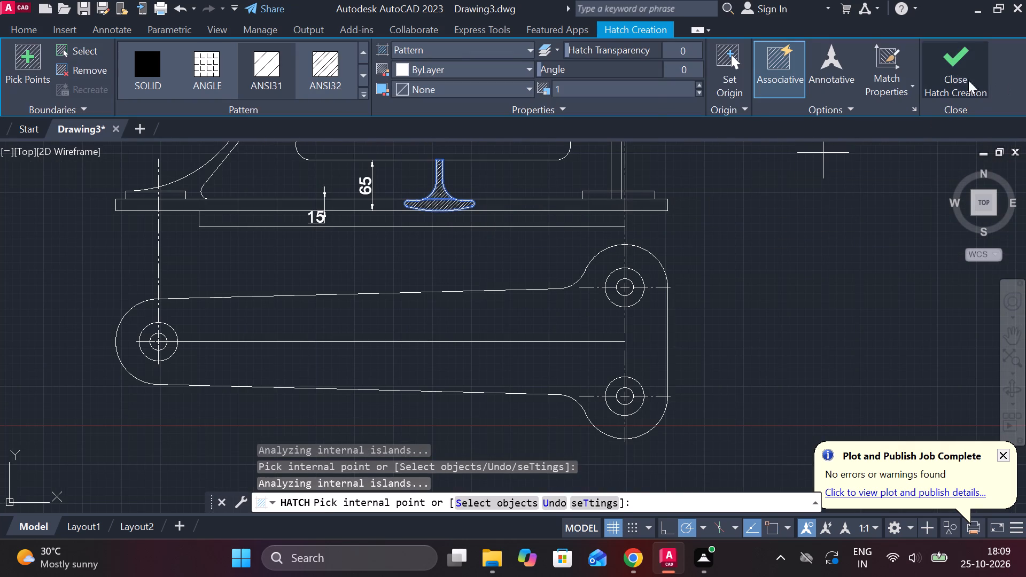
pyautogui.click(956, 74)
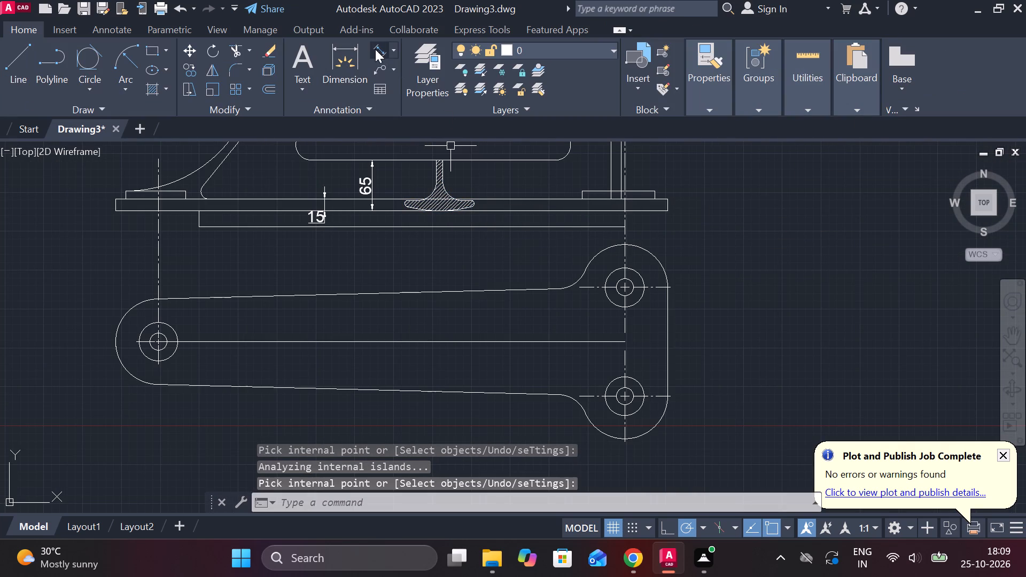
# Add a linear dimension across the stem thickness of the bottom rib section, placed just above the opening's lower edge.
pyautogui.click(398, 50)
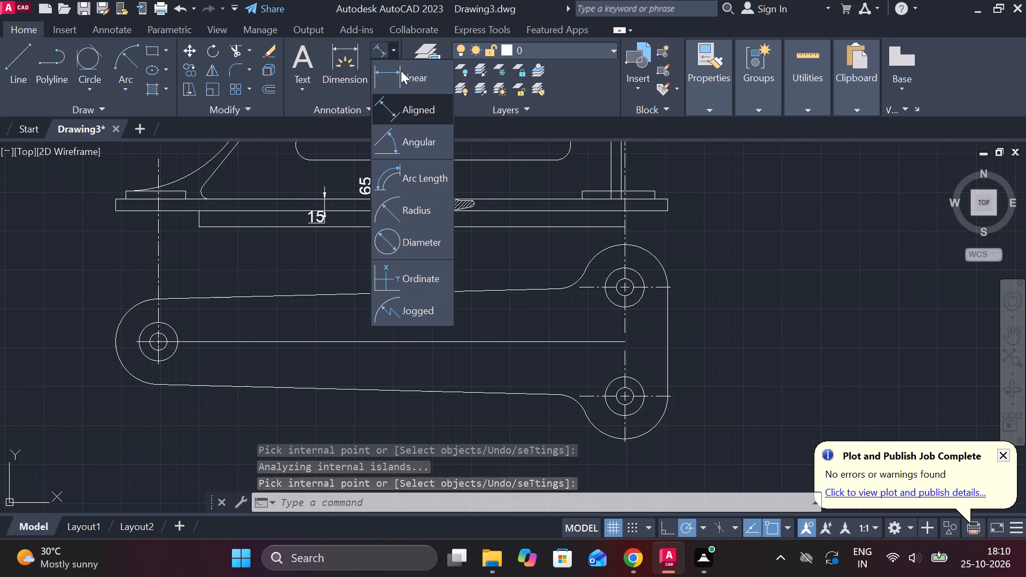
pyautogui.click(403, 85)
pyautogui.scroll(2, 441, 204)
pyautogui.moveTo(444, 204); pyautogui.dragTo(402, 416, button='middle')
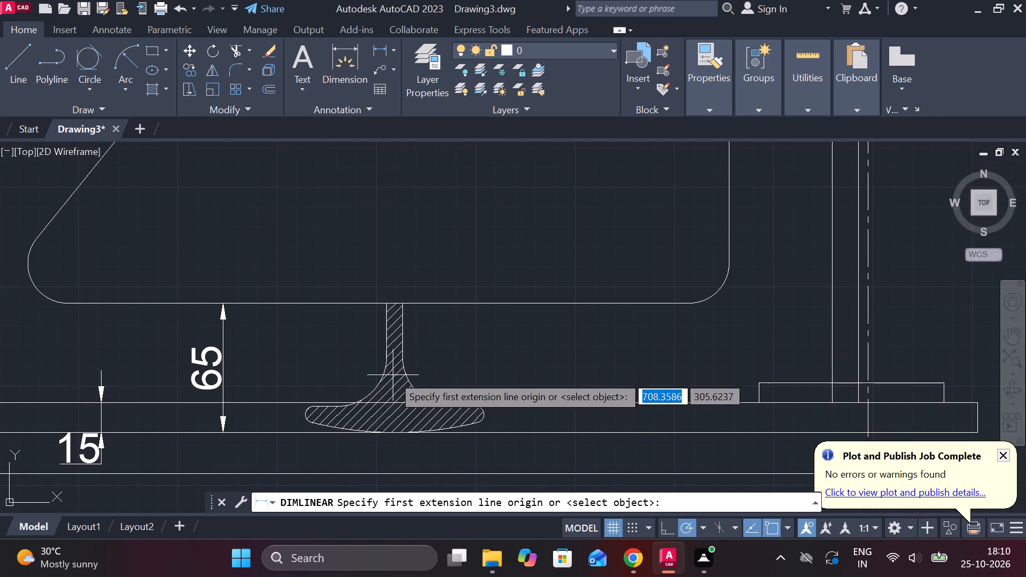
pyautogui.click(387, 303)
pyautogui.click(405, 306)
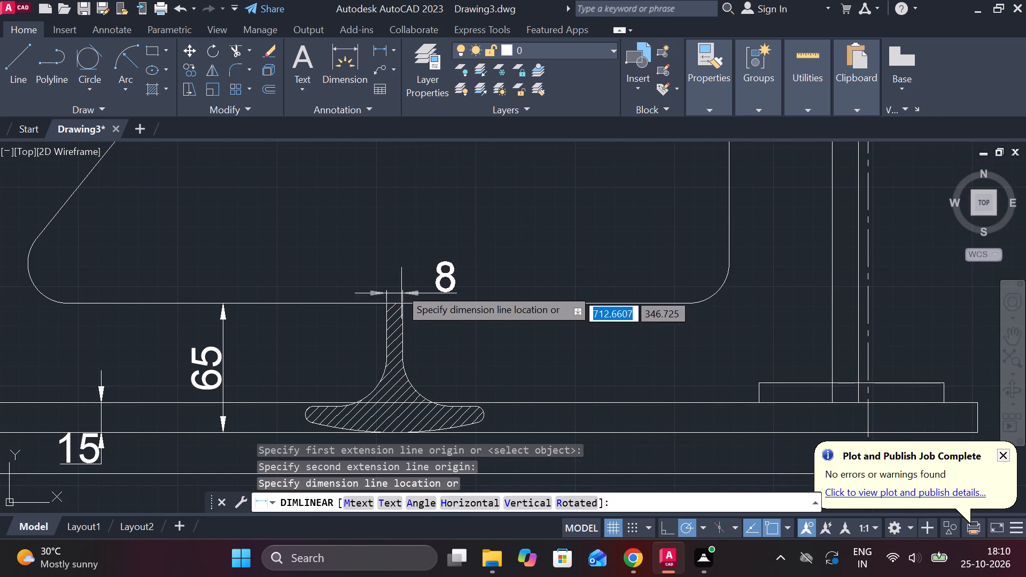
pyautogui.click(399, 273)
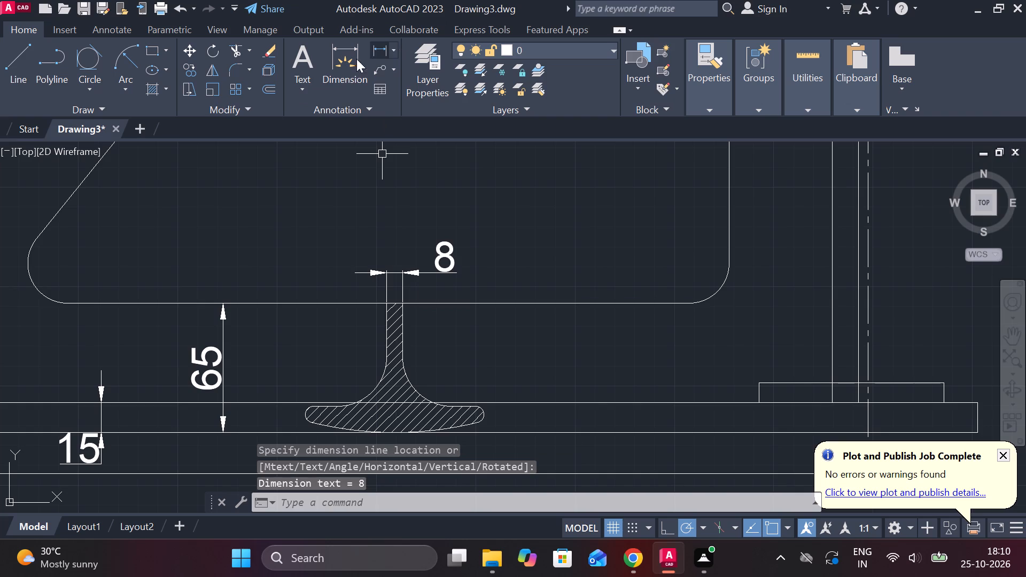
# Add a radius dimension to the stem-to-flange fillet of the bottom rib section, on the side nearer the vertical rib.
pyautogui.click(397, 52)
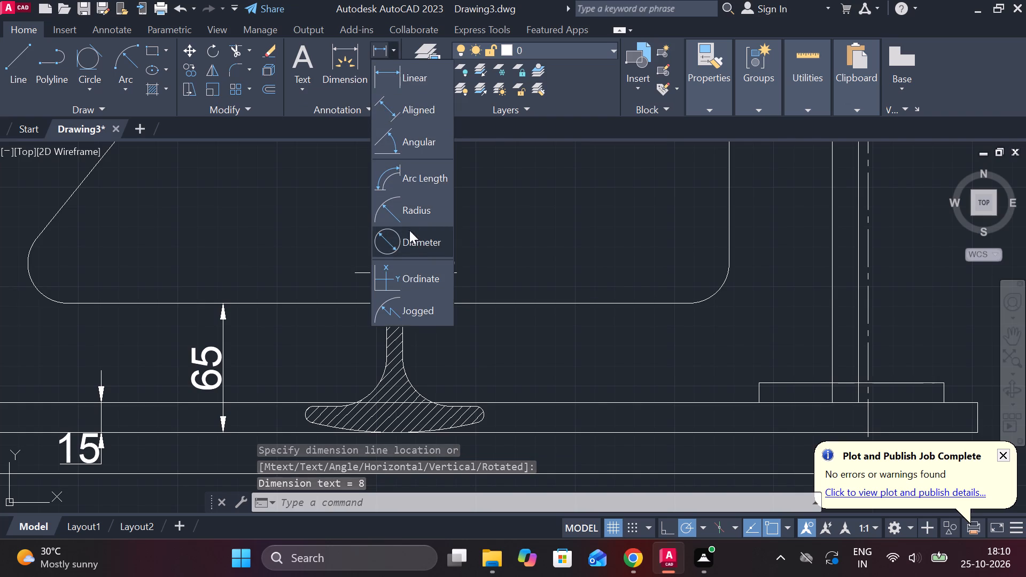
pyautogui.click(401, 210)
pyautogui.click(416, 390)
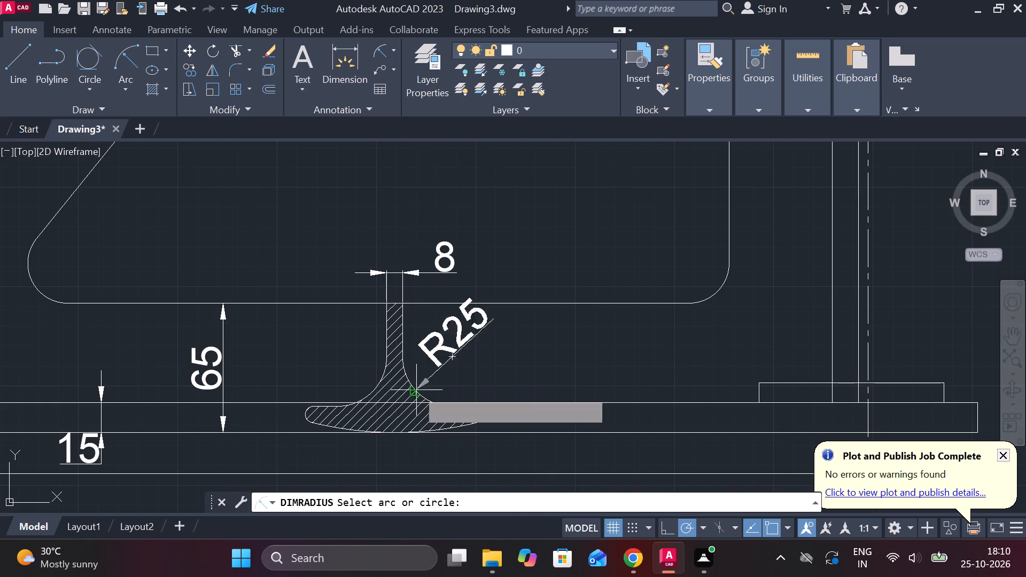
pyautogui.click(433, 366)
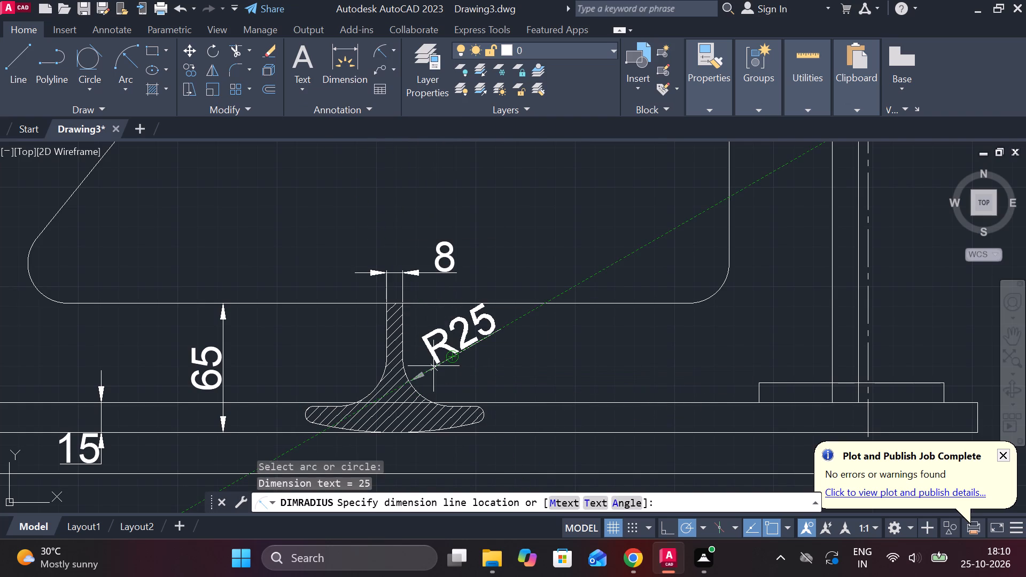
# Add a horizontal linear dimension between the vertical rib's two closely spaced outer lines, level with the hatched side section.
pyautogui.scroll(-2, 466, 366)
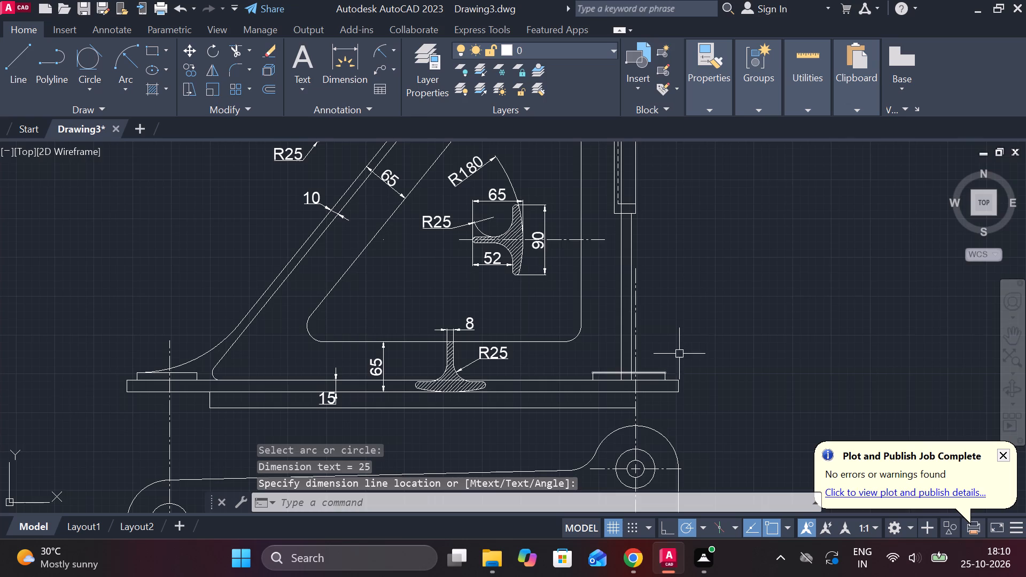
pyautogui.moveTo(683, 339); pyautogui.dragTo(544, 331, button='middle')
pyautogui.click(392, 45)
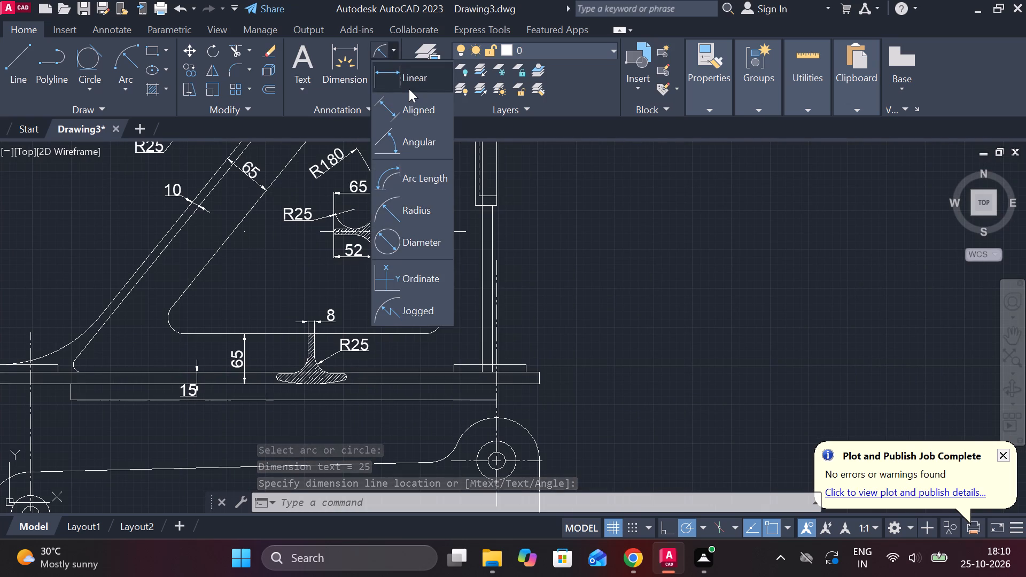
pyautogui.click(403, 80)
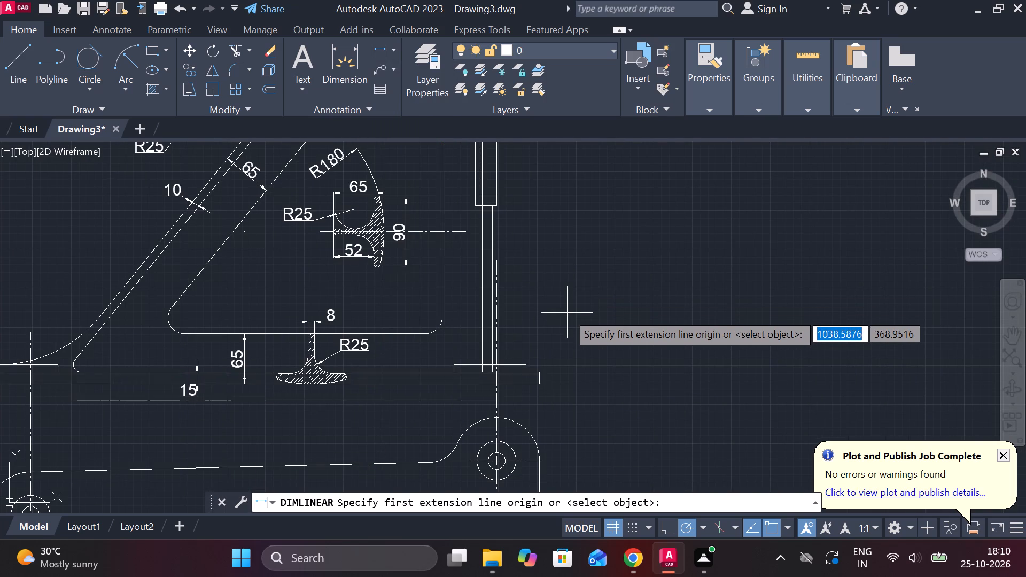
pyautogui.scroll(2, 480, 219)
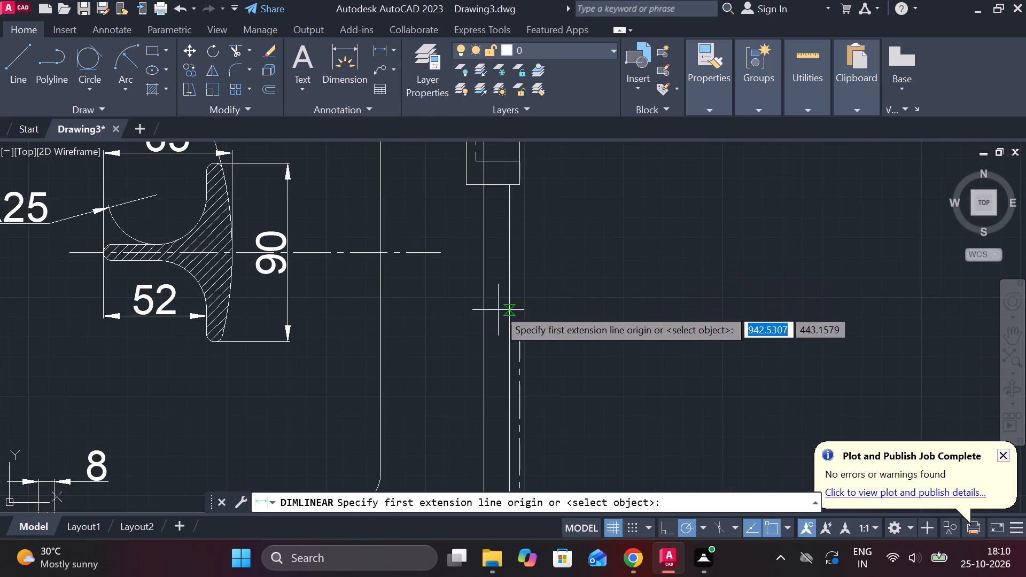
pyautogui.click(483, 259)
pyautogui.click(514, 258)
pyautogui.click(537, 256)
# Add a horizontal linear dimension from the vertical rib's outer face to the triangular opening's vertical edge.
pyautogui.moveTo(566, 316); pyautogui.dragTo(541, 260, button='middle')
pyautogui.moveTo(522, 380); pyautogui.dragTo(560, 339, button='middle')
pyautogui.press('space')
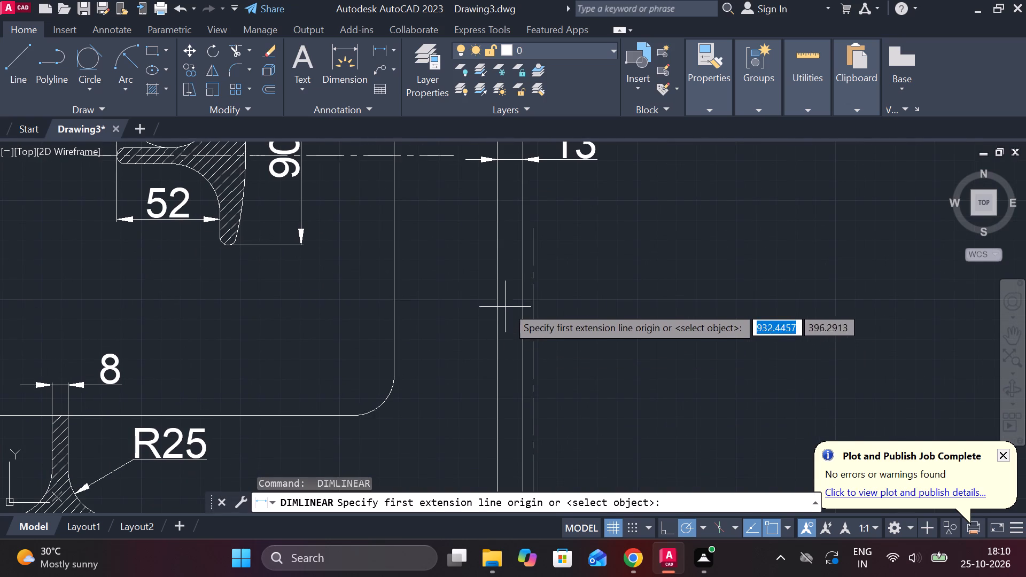
pyautogui.click(518, 301)
pyautogui.click(395, 301)
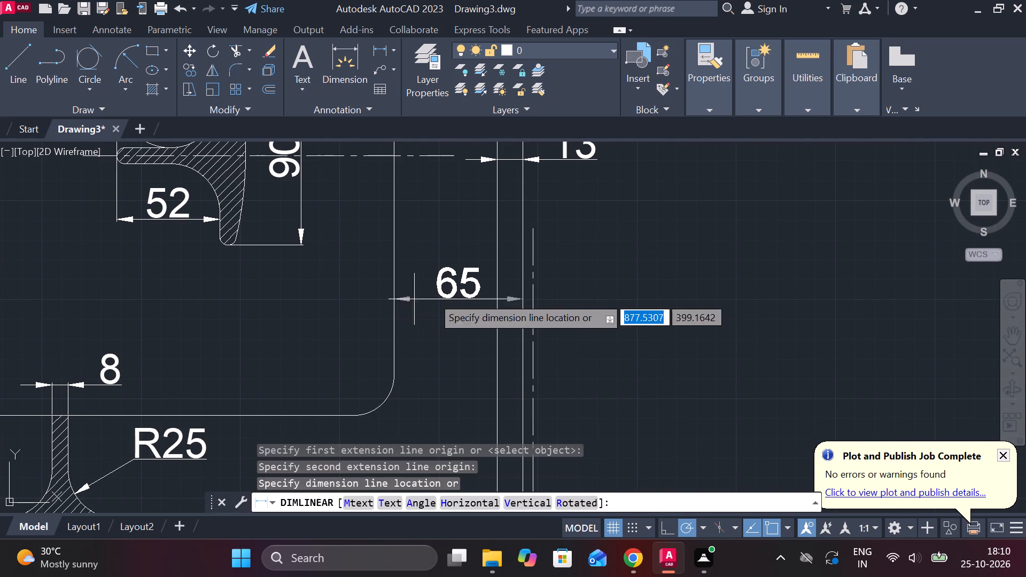
pyautogui.click(439, 290)
# Add a horizontal linear dimension between the vertical rib's outer face and the adjacent hole centreline, above the base plate.
pyautogui.moveTo(548, 381); pyautogui.dragTo(548, 383, button='middle')
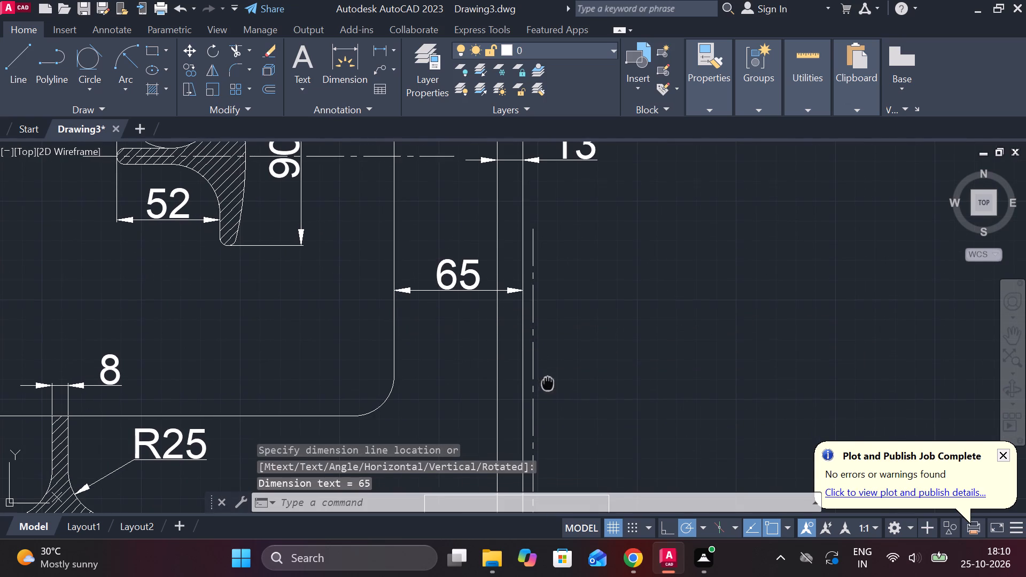
pyautogui.moveTo(548, 383); pyautogui.dragTo(519, 277, button='middle')
pyautogui.press('space')
pyautogui.click(499, 298)
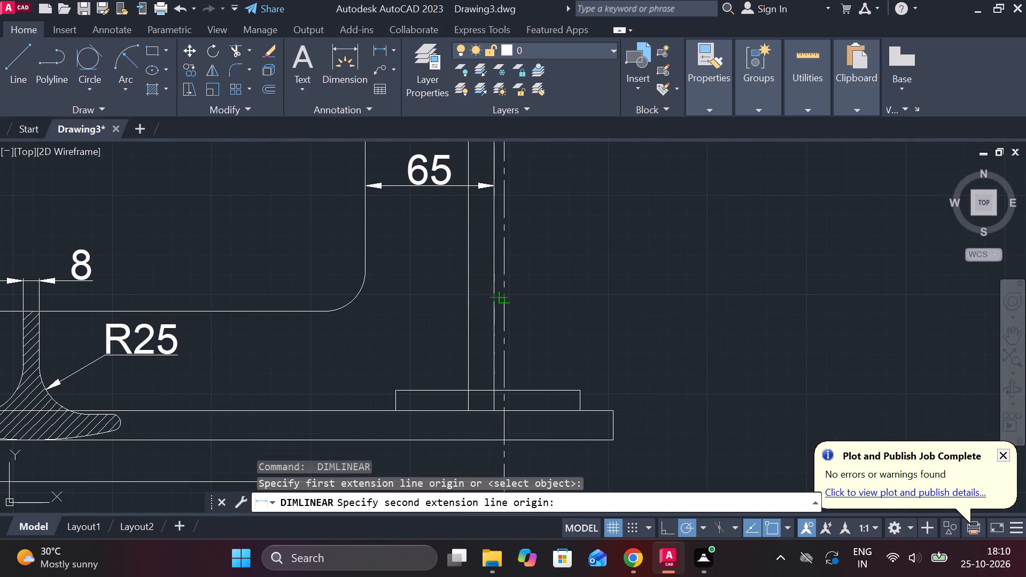
pyautogui.click(504, 298)
pyautogui.click(545, 295)
# Trim the vertical rib's inner flange line where it passes through the raised pad on the base plate.
pyautogui.moveTo(579, 321); pyautogui.dragTo(580, 279, button='middle')
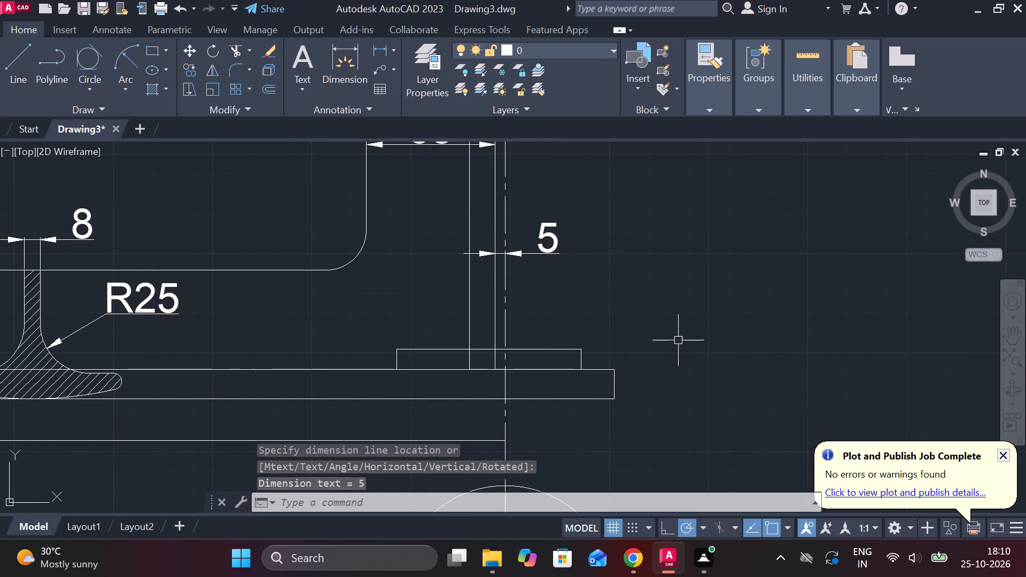
pyautogui.write('TR')
pyautogui.press('space')
pyautogui.click(468, 358)
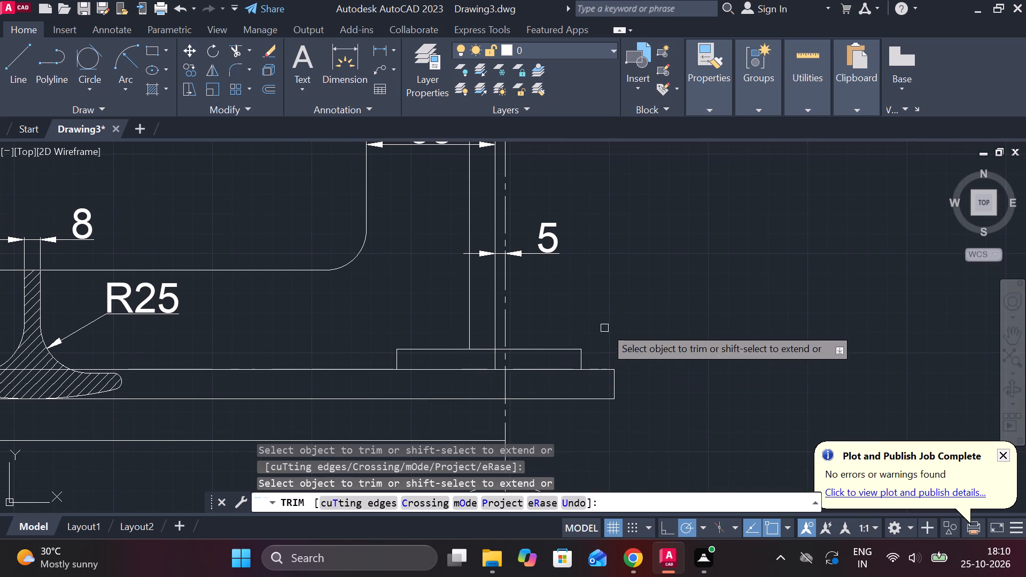
pyautogui.scroll(-1, 605, 324)
pyautogui.press('Escape')
# Fillet the corner between the vertical rib's inner flange line and the raised pad's top edge with a 20 mm radius.
pyautogui.write('F R')
pyautogui.press('space')
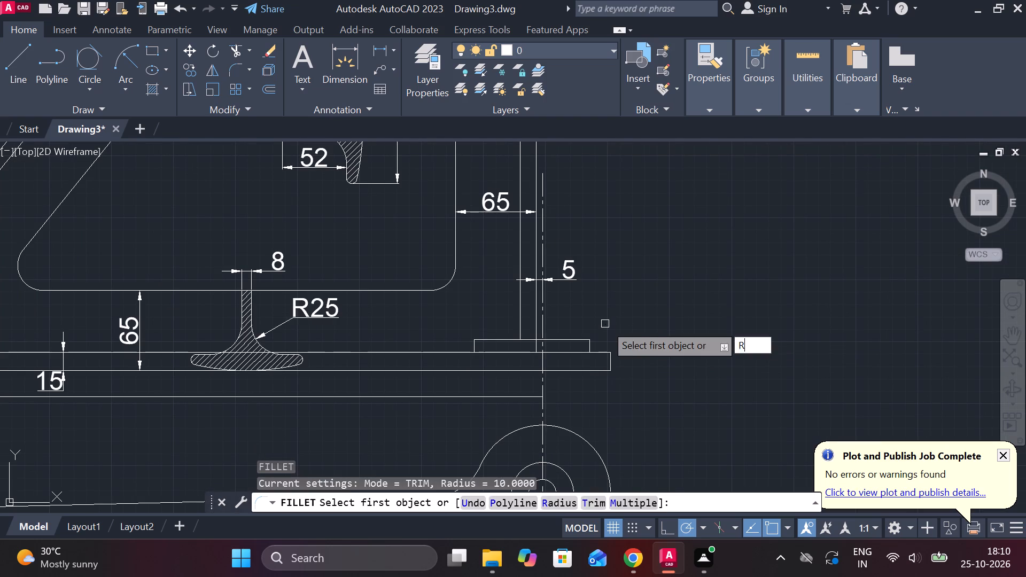
pyautogui.write('20')
pyautogui.press('Return')
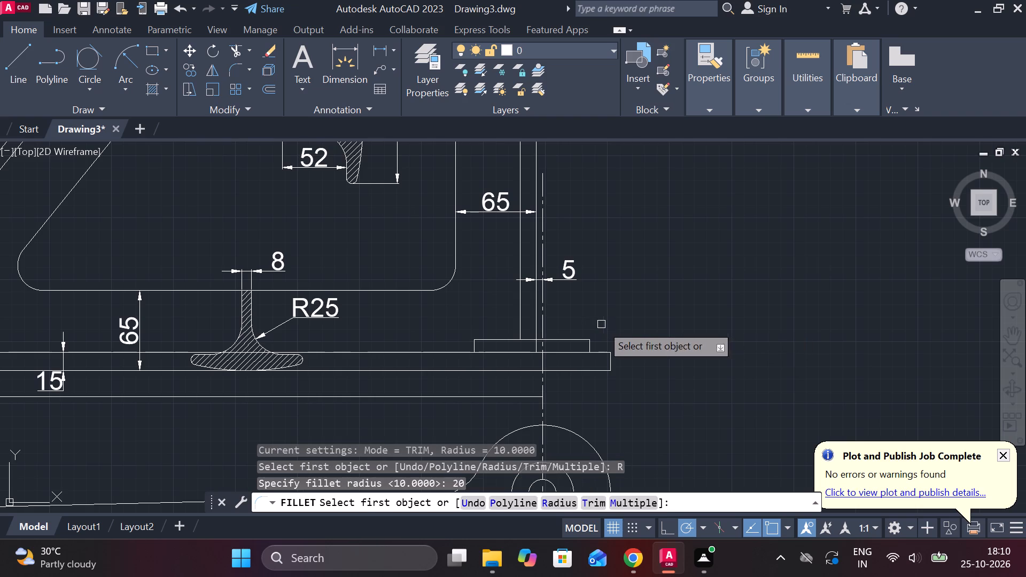
pyautogui.click(516, 300)
pyautogui.click(519, 306)
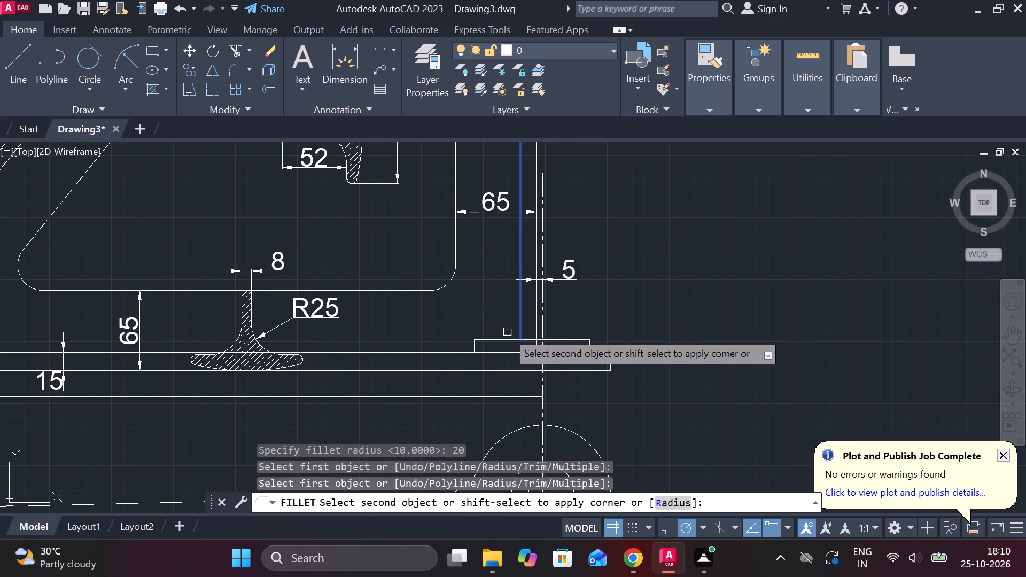
pyautogui.click(494, 337)
pyautogui.moveTo(625, 329); pyautogui.dragTo(596, 323, button='middle')
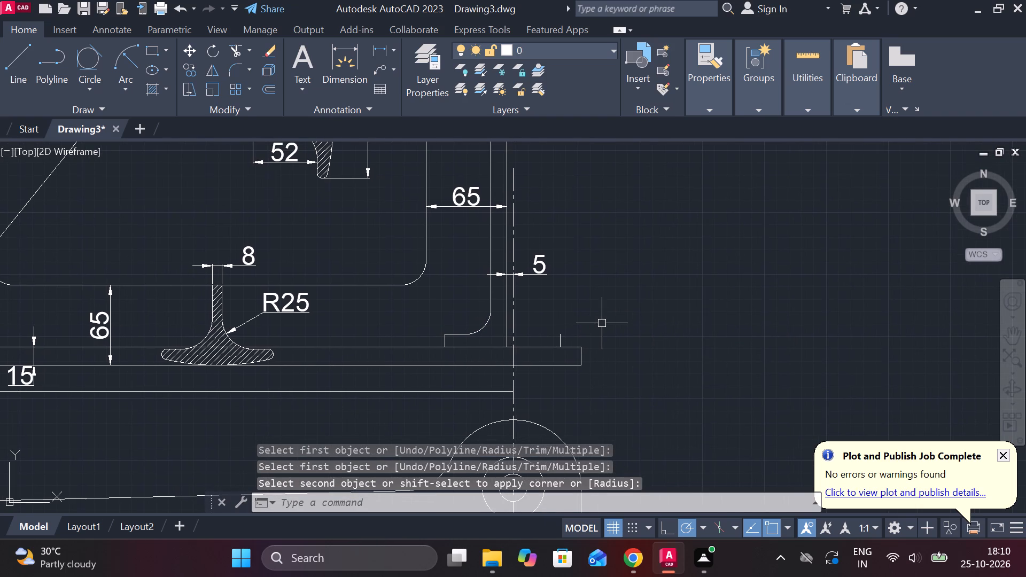
# Draw a horizontal line along the raised pad's top, from its short outer vertical edge to the end of the rib fillet.
pyautogui.press('l')
pyautogui.press('Return')
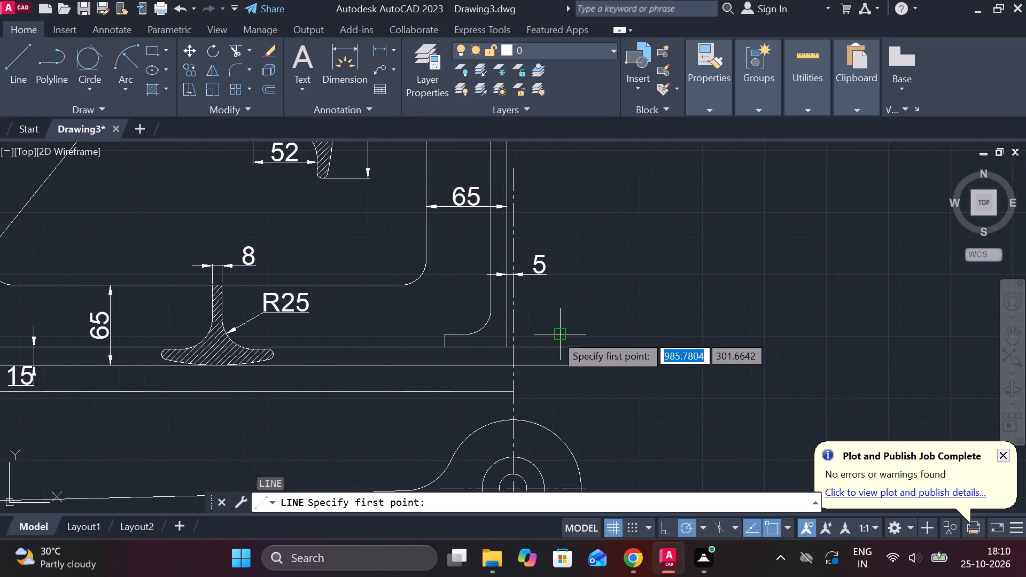
pyautogui.click(558, 334)
pyautogui.click(467, 333)
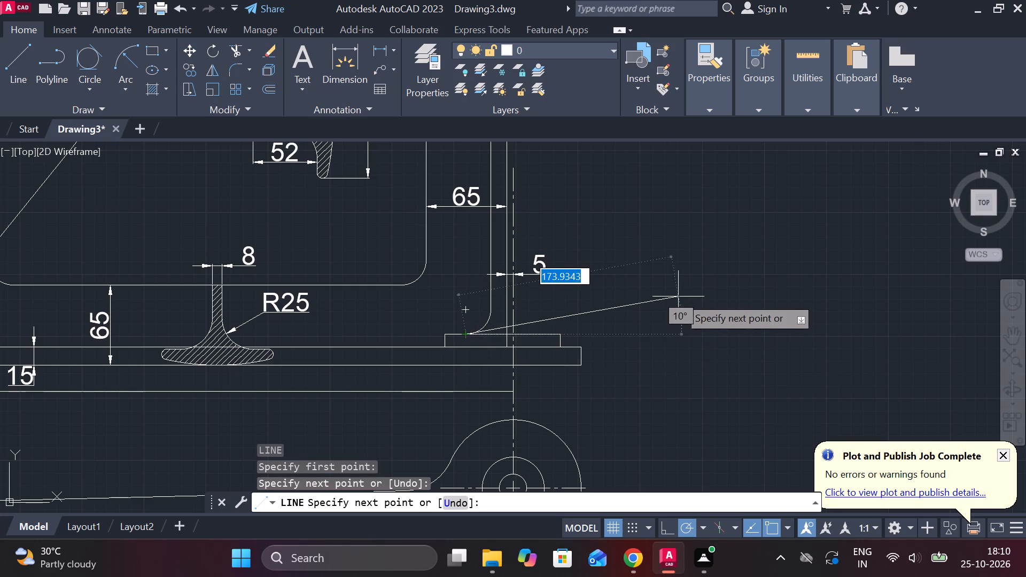
pyautogui.press('Escape')
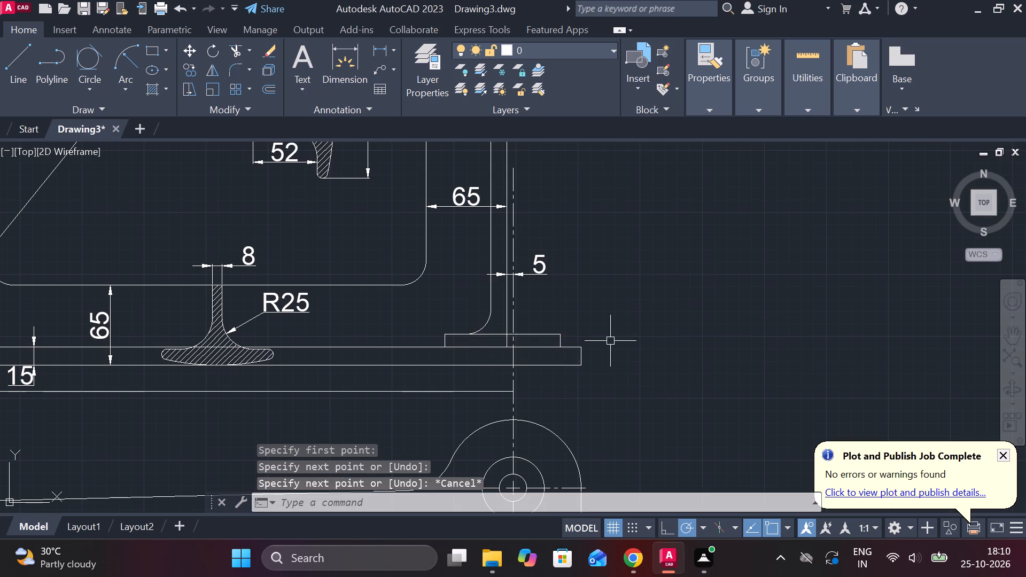
# Trim the vertical rib's outer face line inside the raised pad and the pad's top line between the rib faces.
pyautogui.scroll(-1, 584, 322)
pyautogui.scroll(2, 564, 347)
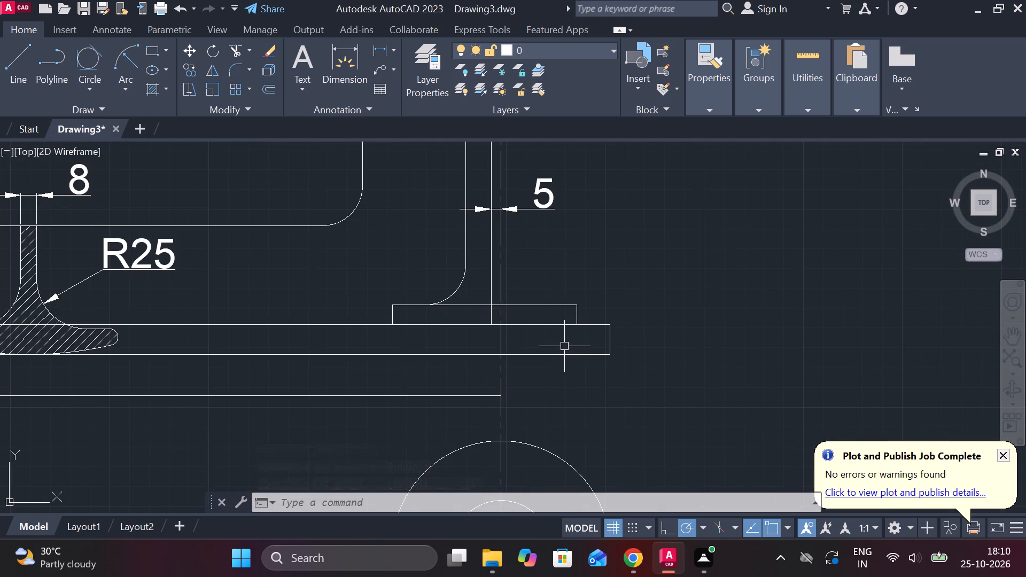
pyautogui.write('TR')
pyautogui.press('space')
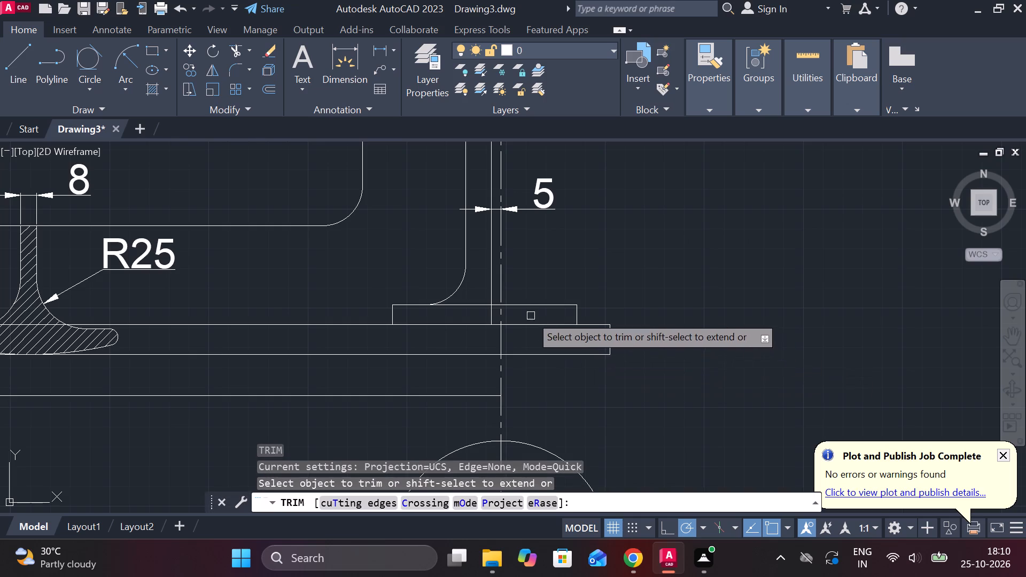
pyautogui.scroll(2, 525, 309)
pyautogui.click(441, 315)
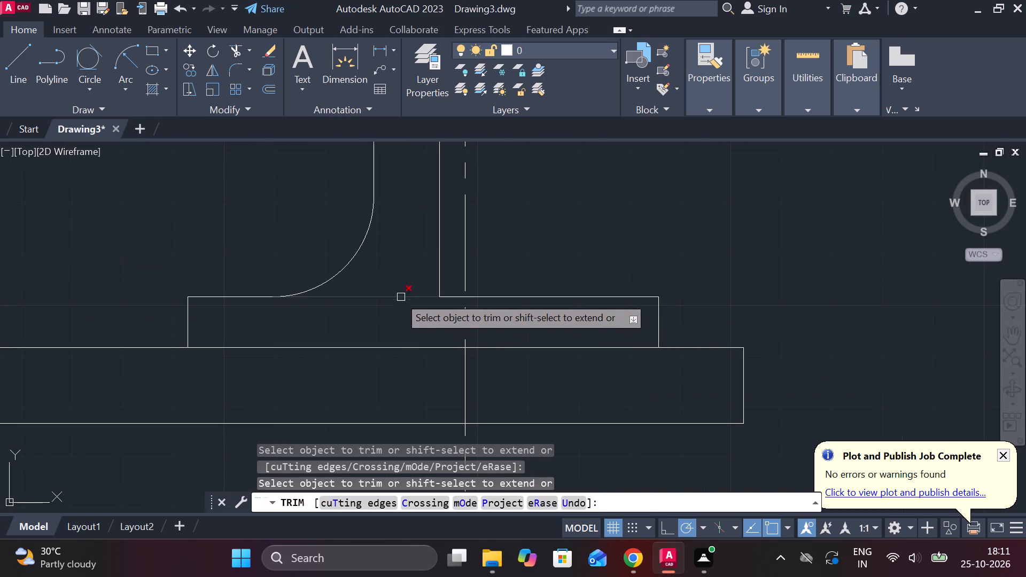
pyautogui.click(397, 295)
pyautogui.press('Escape')
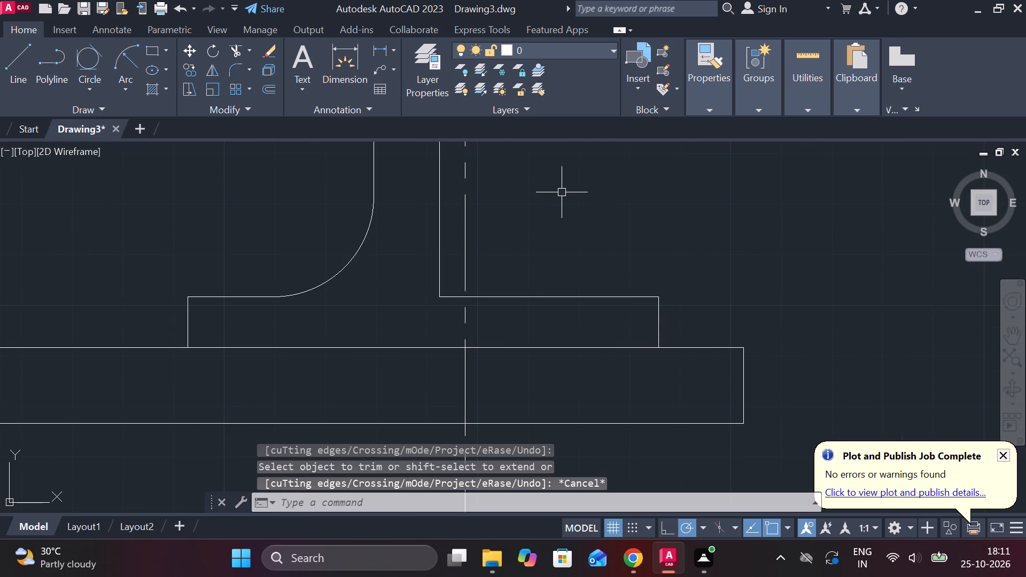
# Fillet the corner between the vertical rib's outer face and the raised pad's top edge with a 20 mm radius.
pyautogui.write('F')
pyautogui.press('space')
pyautogui.write('R')
pyautogui.press('space')
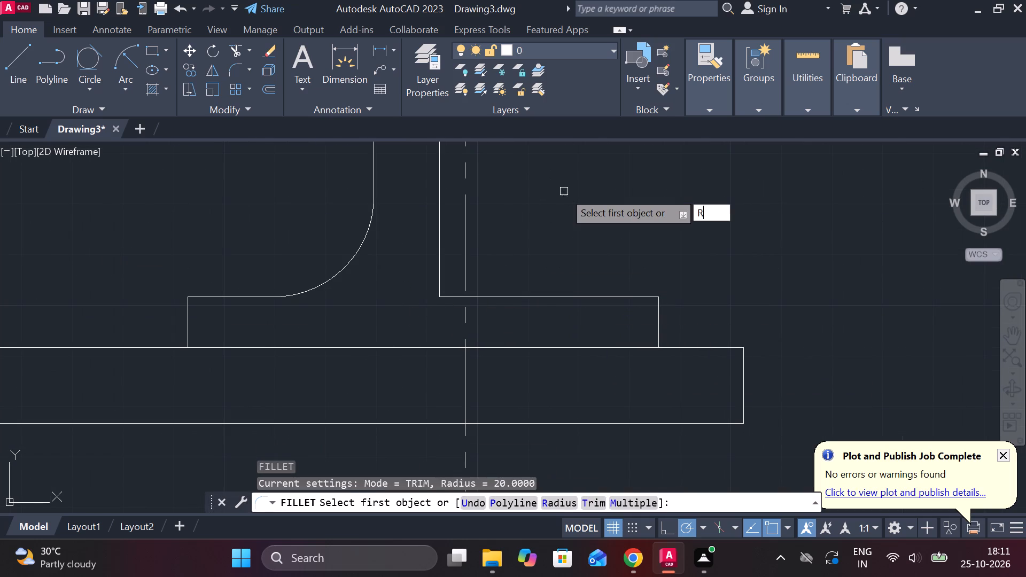
pyautogui.press('space')
pyautogui.click(440, 248)
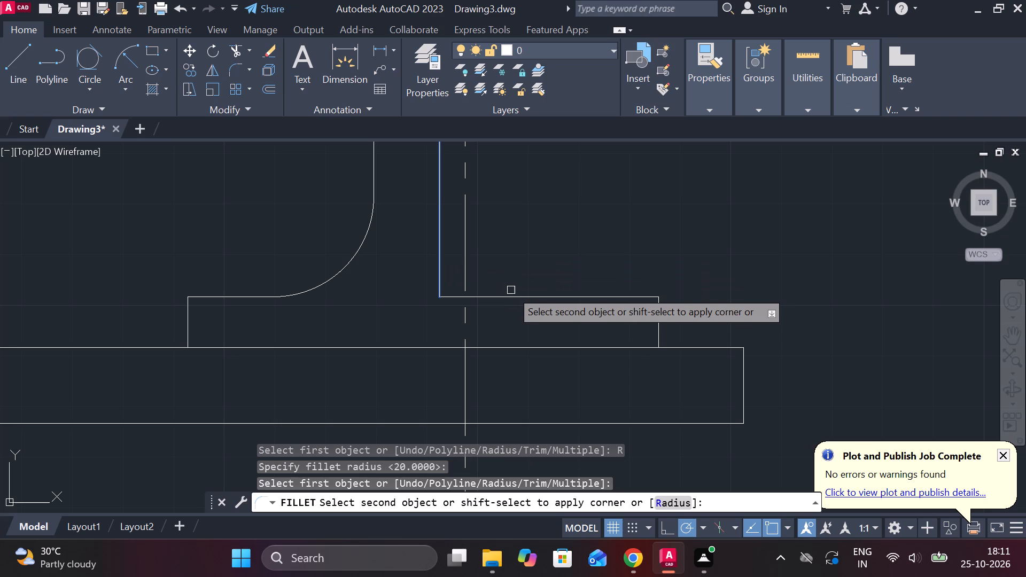
pyautogui.click(508, 297)
pyautogui.scroll(-1, 619, 276)
pyautogui.press('Escape')
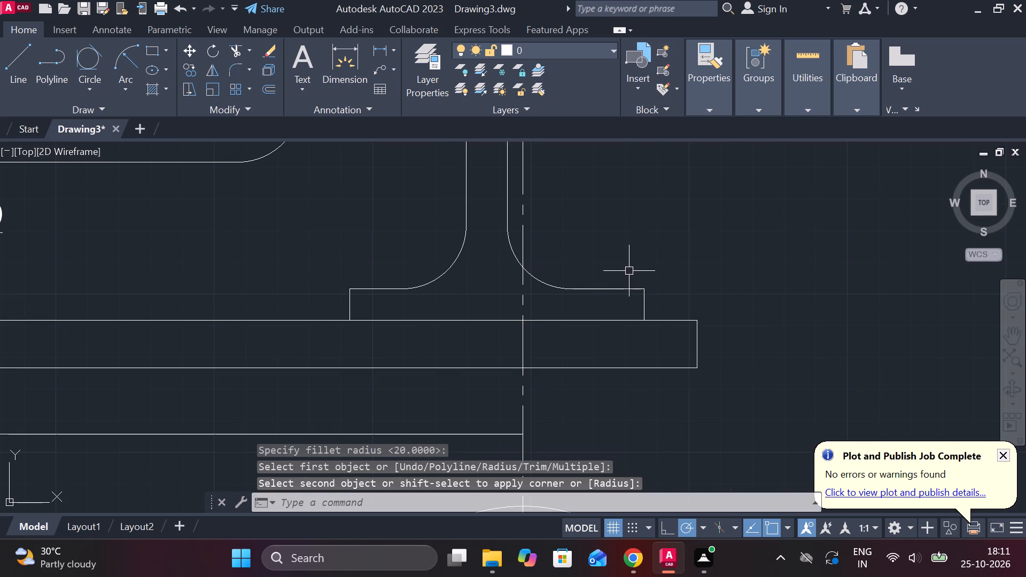
# Extend the raised pad's top edge from the outer fillet across the rib base to the opposite fillet.
pyautogui.write('EX')
pyautogui.press('space')
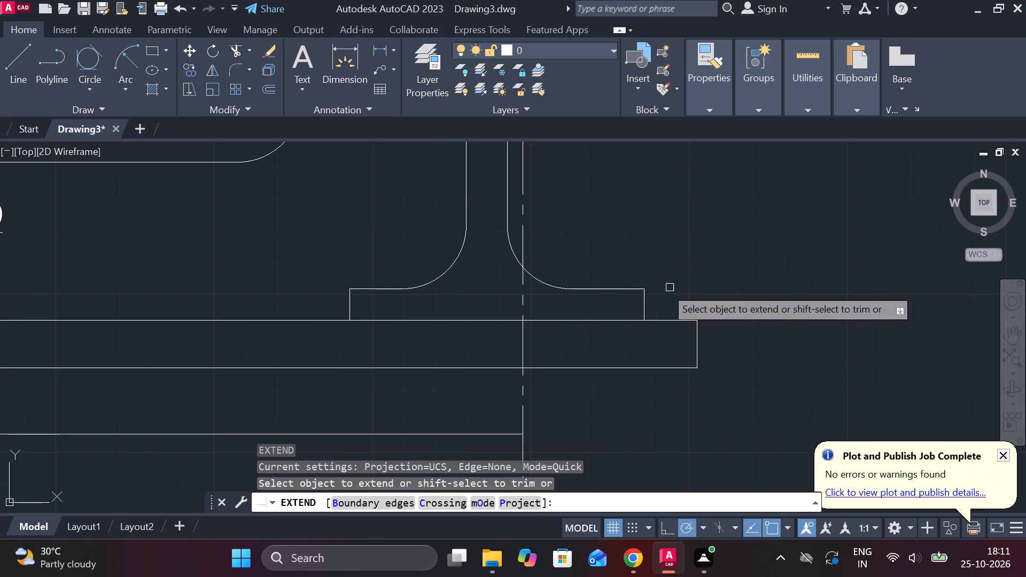
pyautogui.click(573, 290)
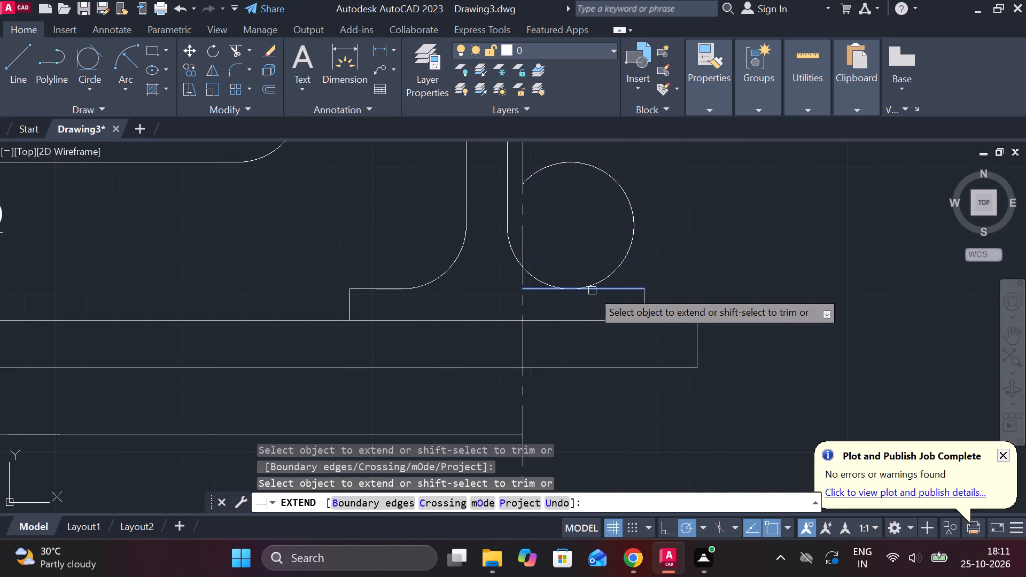
pyautogui.hotkey('ctrl', 'z')
pyautogui.click(591, 291)
pyautogui.click(529, 291)
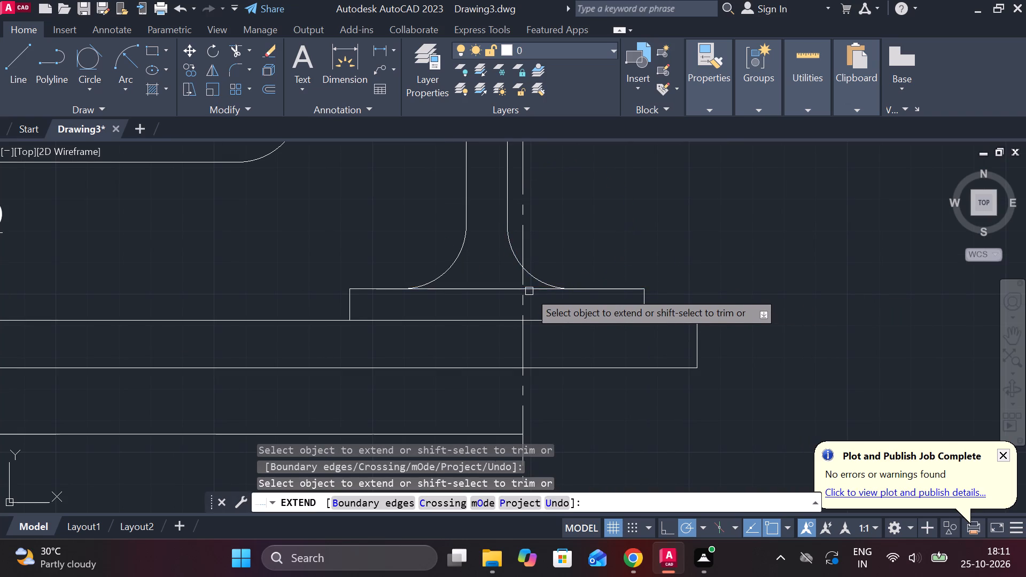
pyautogui.scroll(-3, 610, 285)
pyautogui.moveTo(639, 288); pyautogui.dragTo(628, 336, button='middle')
pyautogui.press('Escape')
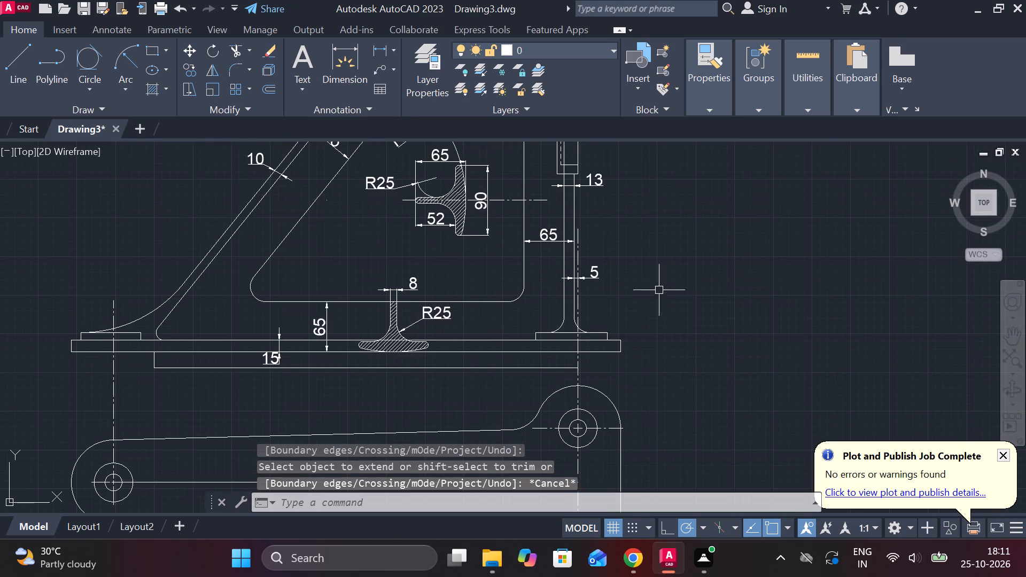
# Add a vertical linear dimension for the overall height, from the bracket's top outer corner to the base plate's bottom edge.
pyautogui.moveTo(648, 280); pyautogui.dragTo(597, 418, button='middle')
pyautogui.scroll(-2, 594, 314)
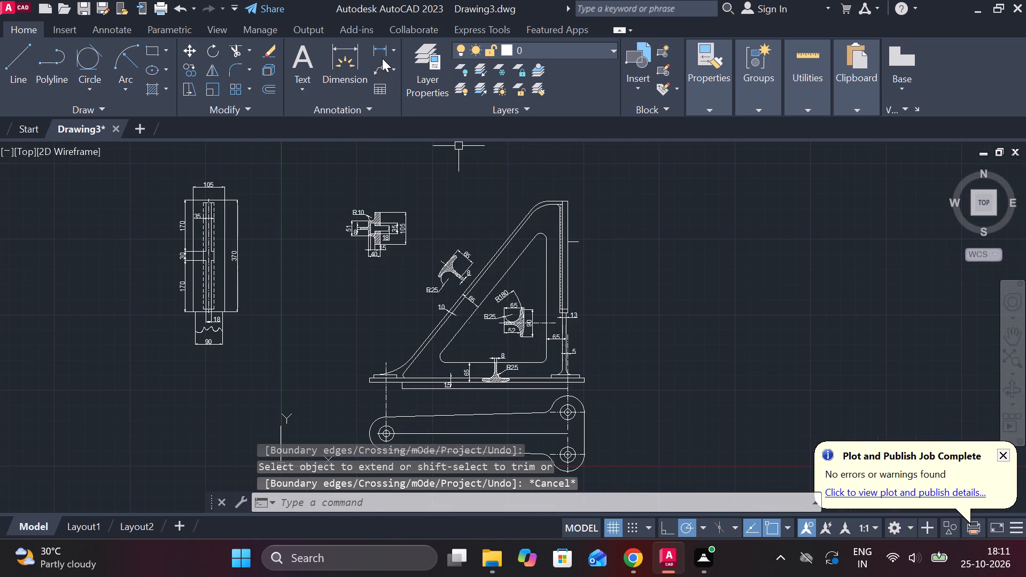
pyautogui.click(382, 57)
pyautogui.click(574, 202)
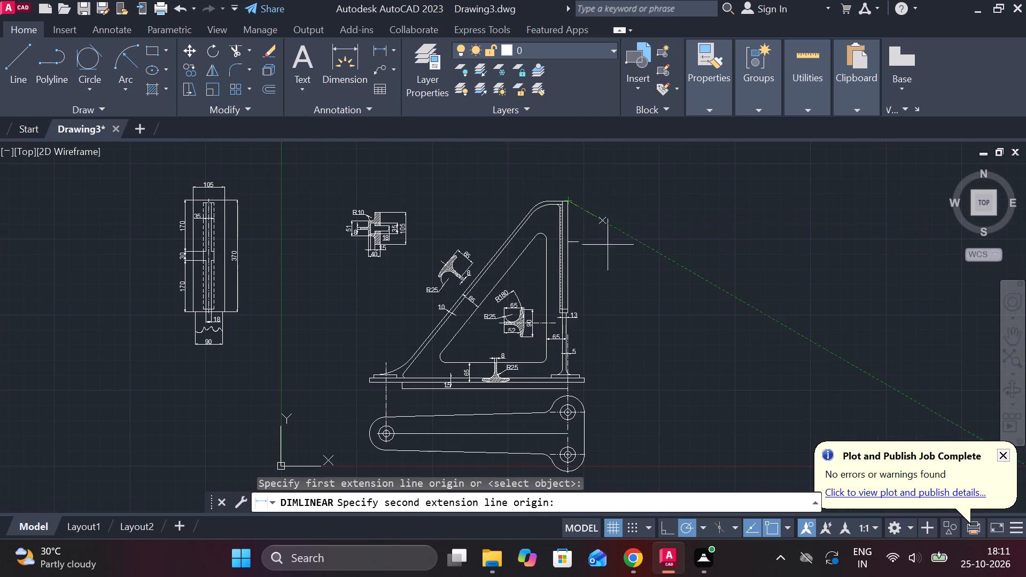
pyautogui.moveTo(656, 405); pyautogui.dragTo(652, 393, button='middle')
pyautogui.scroll(4, 629, 380)
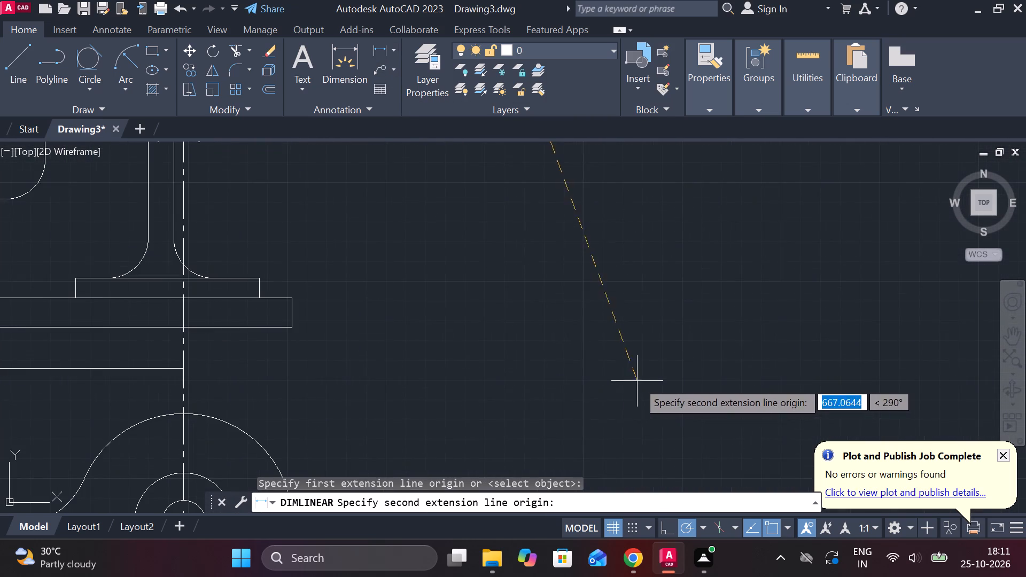
pyautogui.scroll(-1, 507, 381)
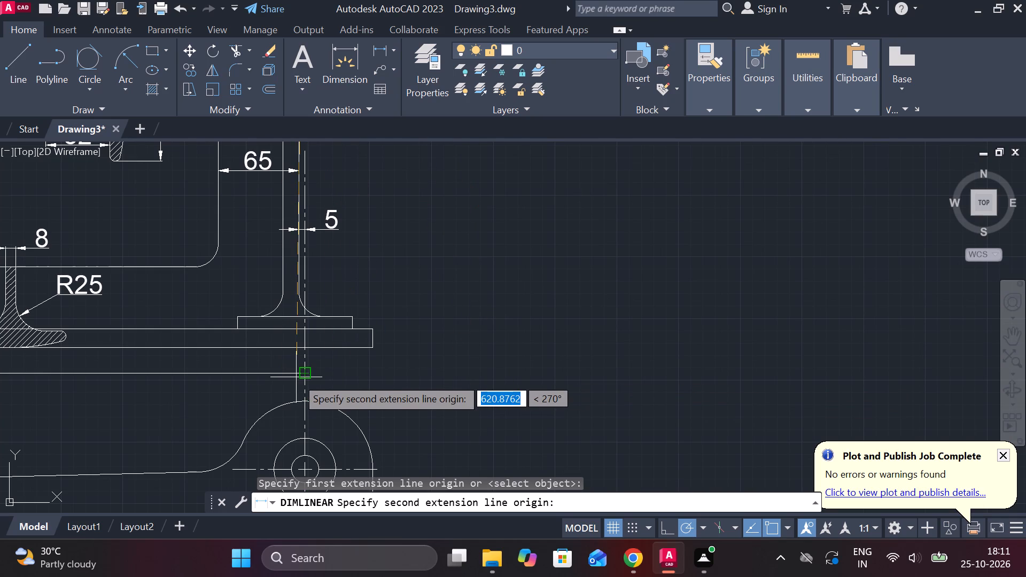
pyautogui.click(372, 352)
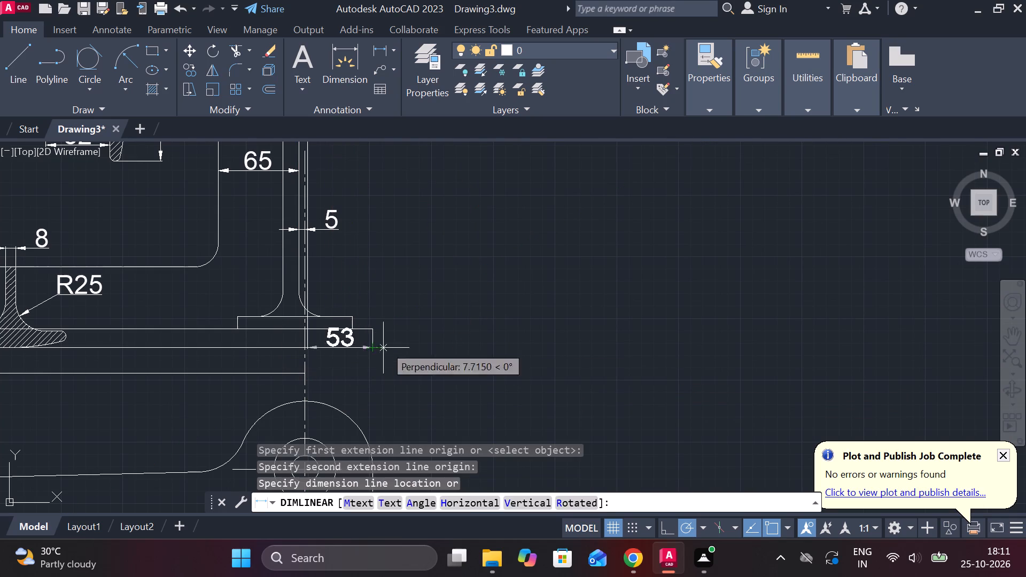
pyautogui.scroll(-1, 415, 262)
pyautogui.moveTo(416, 267); pyautogui.dragTo(432, 375, button='middle')
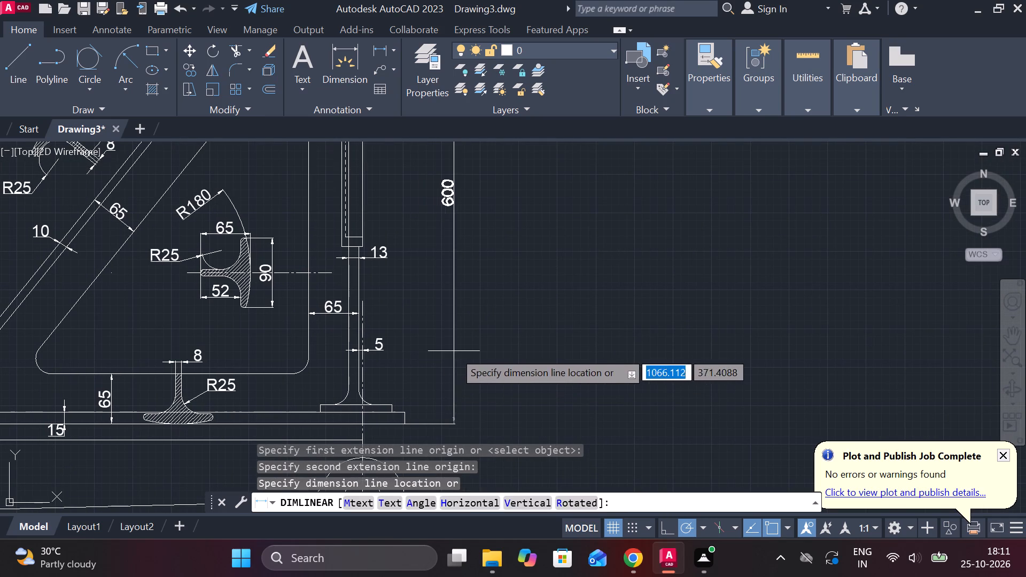
pyautogui.click(454, 351)
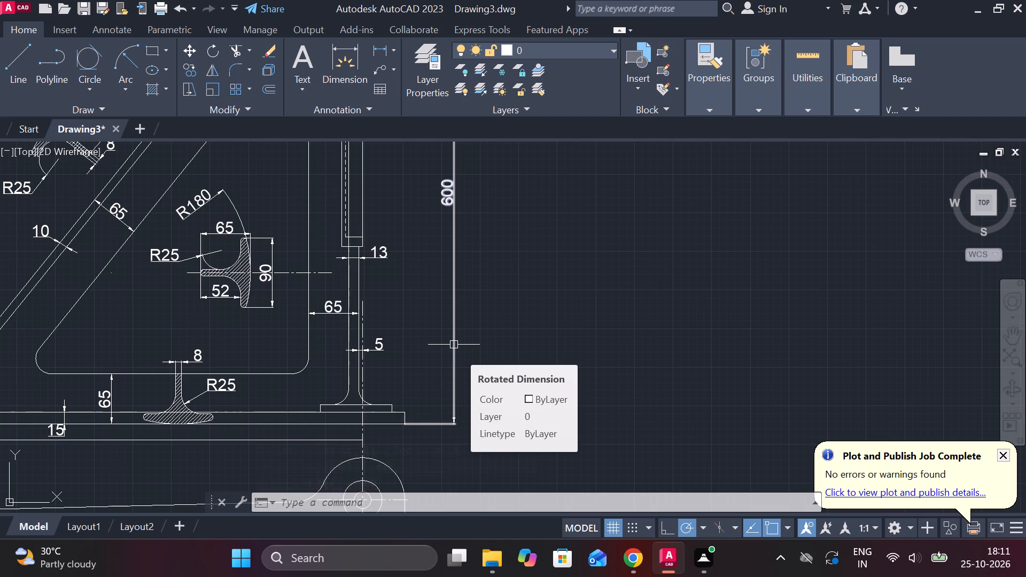
# Add a vertical linear dimension between the inner horizontal line and the bottom edge at the lower end of the vertical mounting pad.
pyautogui.scroll(-1, 447, 385)
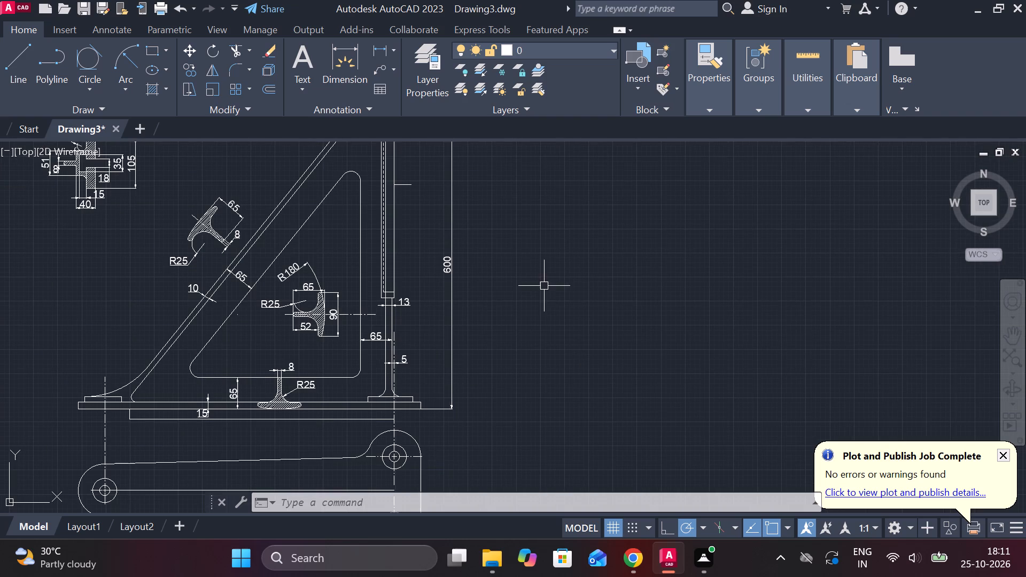
pyautogui.moveTo(547, 285); pyautogui.dragTo(563, 291, button='middle')
pyautogui.moveTo(549, 282); pyautogui.dragTo(586, 395, button='middle')
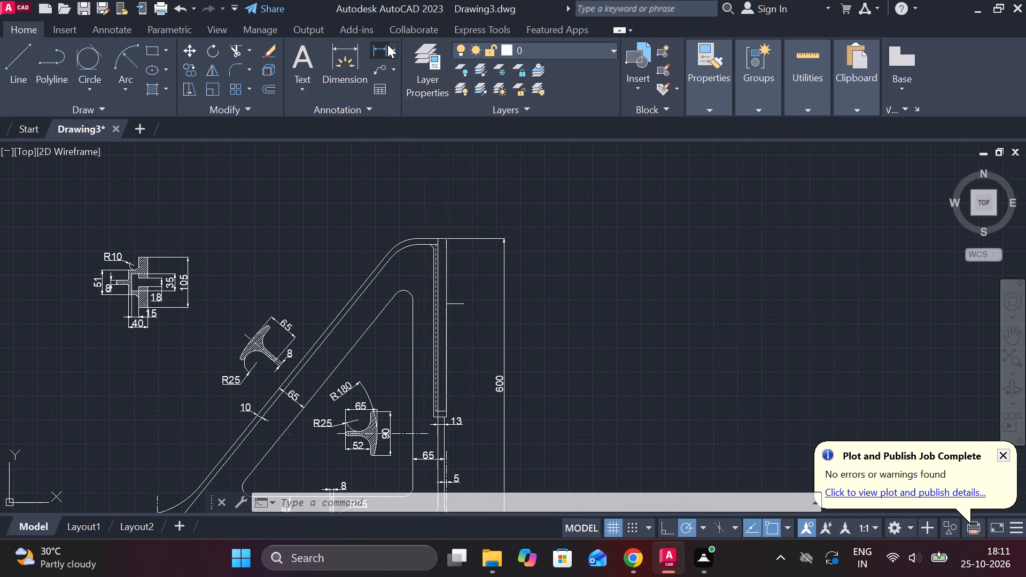
pyautogui.click(387, 44)
pyautogui.moveTo(465, 360); pyautogui.dragTo(480, 465, button='middle')
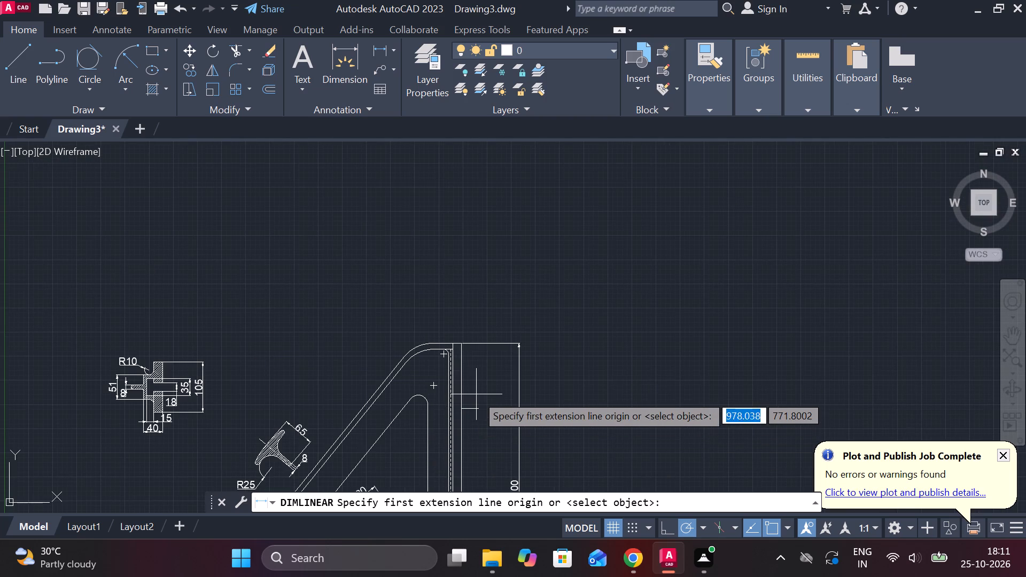
pyautogui.scroll(-1, 474, 400)
pyautogui.moveTo(422, 436); pyautogui.dragTo(423, 437, button='middle')
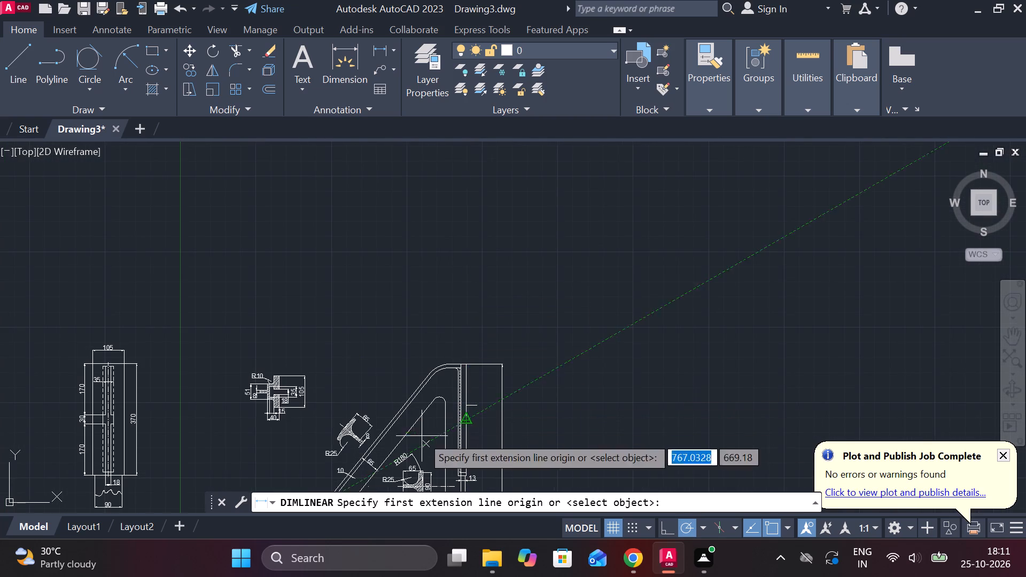
pyautogui.moveTo(423, 437); pyautogui.dragTo(425, 234, button='middle')
pyautogui.scroll(1, 465, 232)
pyautogui.scroll(2, 477, 321)
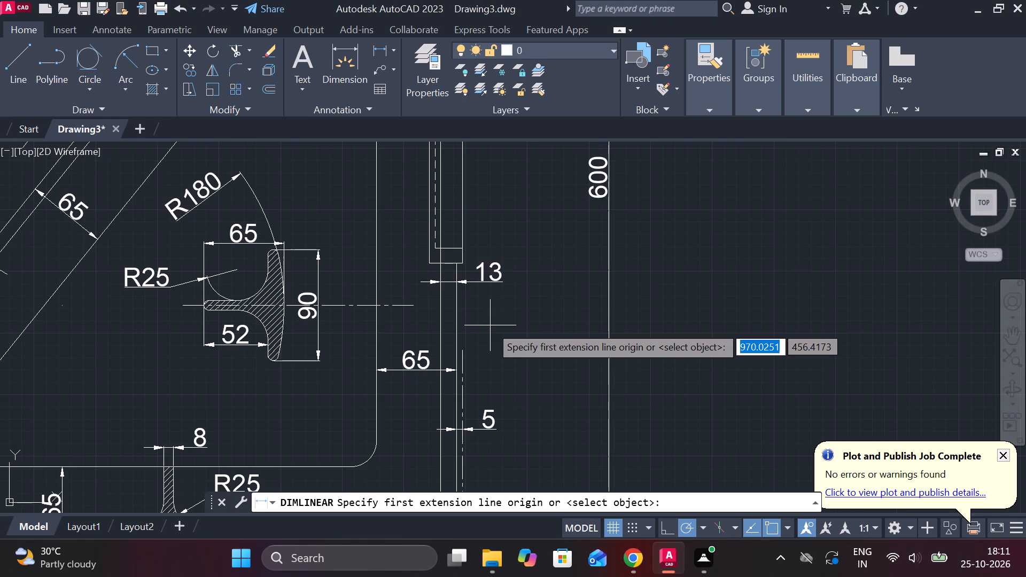
pyautogui.moveTo(490, 325); pyautogui.dragTo(495, 389, button='middle')
pyautogui.scroll(2, 442, 288)
pyautogui.moveTo(475, 295); pyautogui.dragTo(445, 236, button='middle')
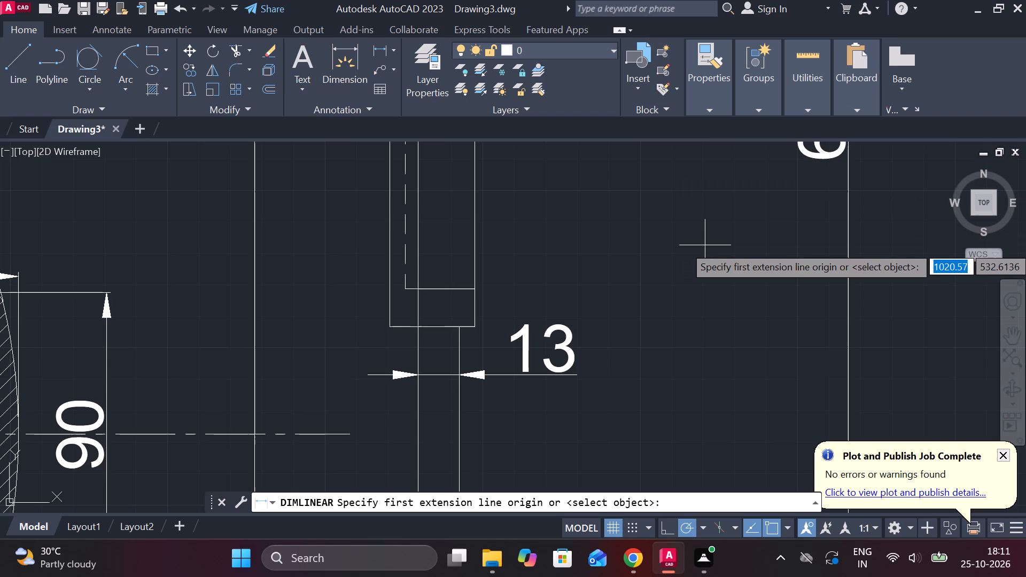
pyautogui.click(418, 290)
pyautogui.click(418, 318)
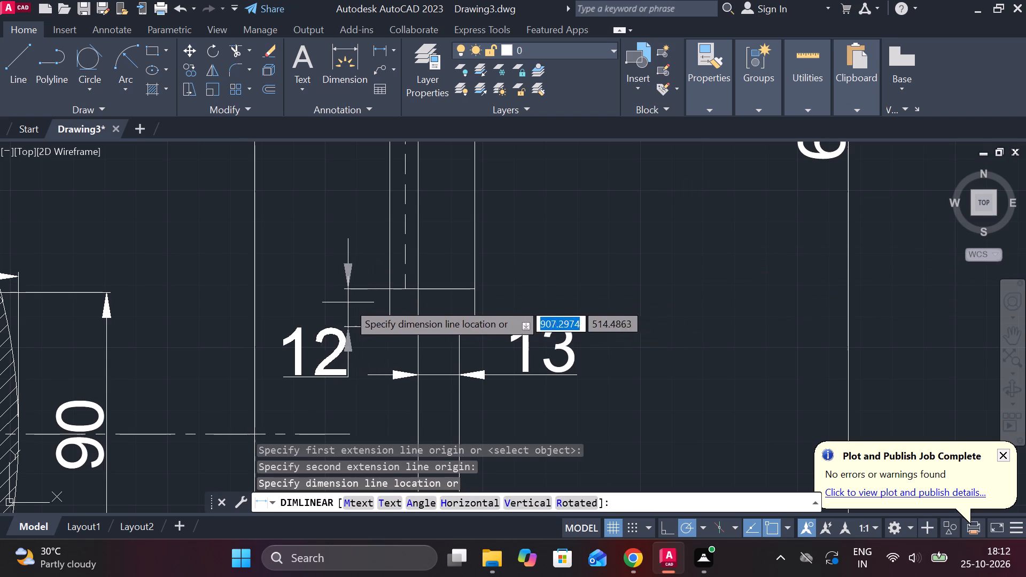
pyautogui.click(348, 302)
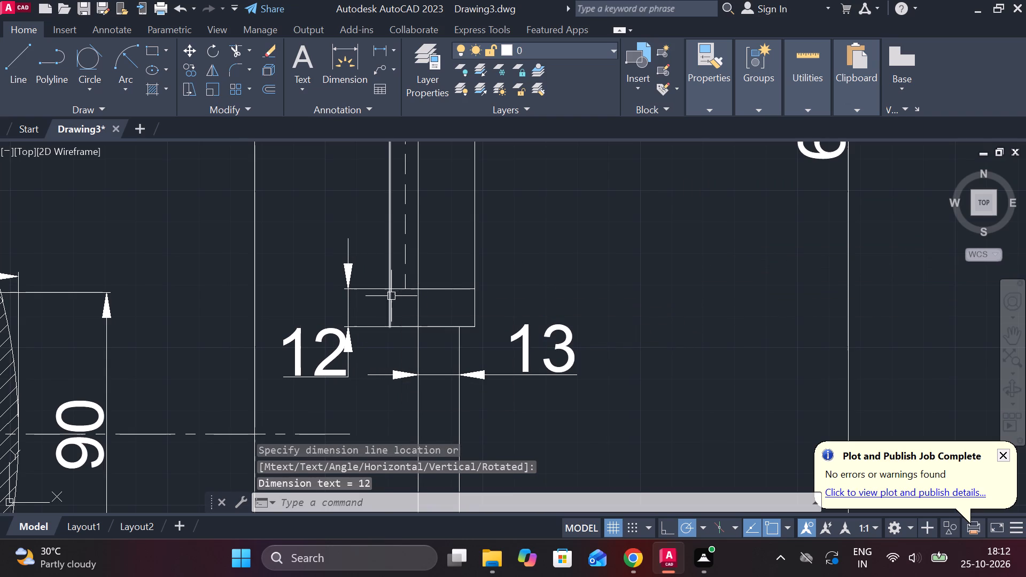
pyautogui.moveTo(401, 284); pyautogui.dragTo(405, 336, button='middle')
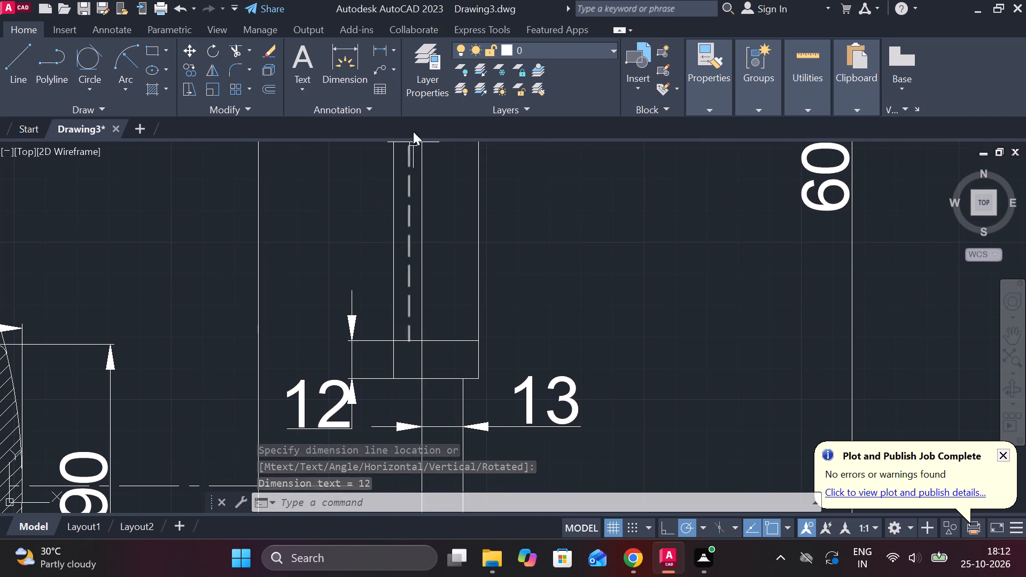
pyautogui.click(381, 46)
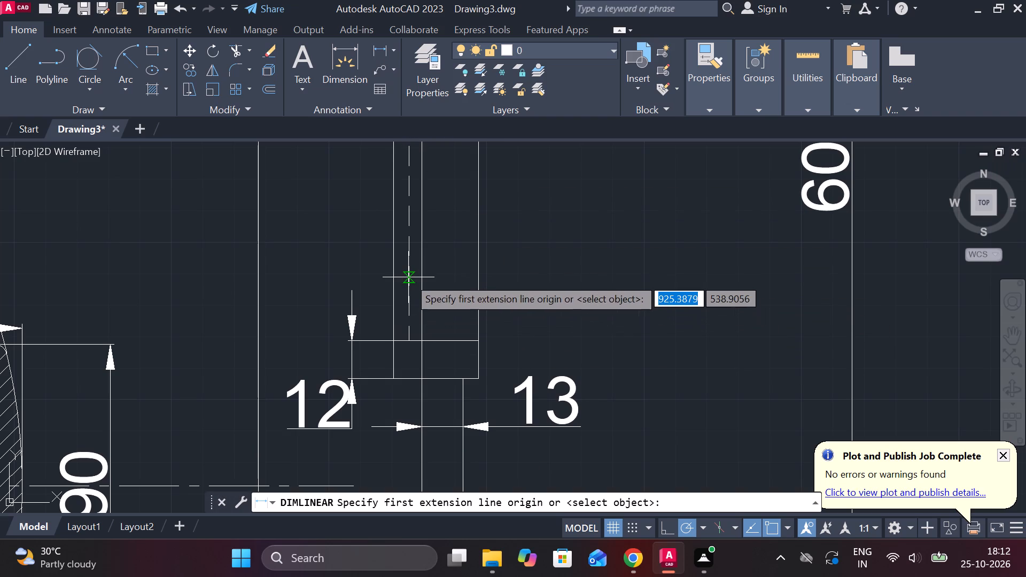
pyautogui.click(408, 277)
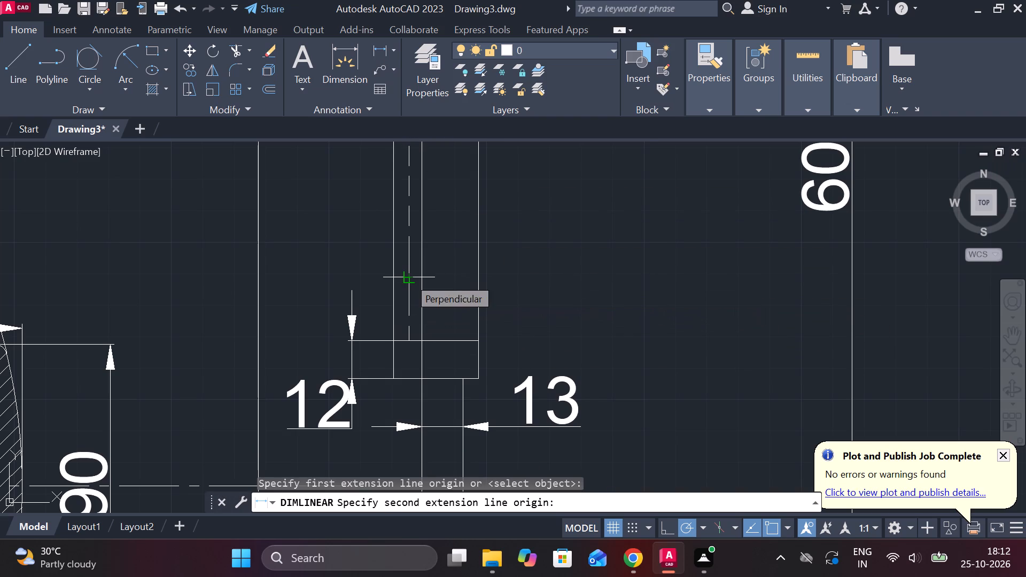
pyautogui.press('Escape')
# Add a horizontal linear dimension from the vertical rib's inner line to the mounting pad's outer face, above the pad's lower end.
pyautogui.press('space')
pyautogui.click(416, 274)
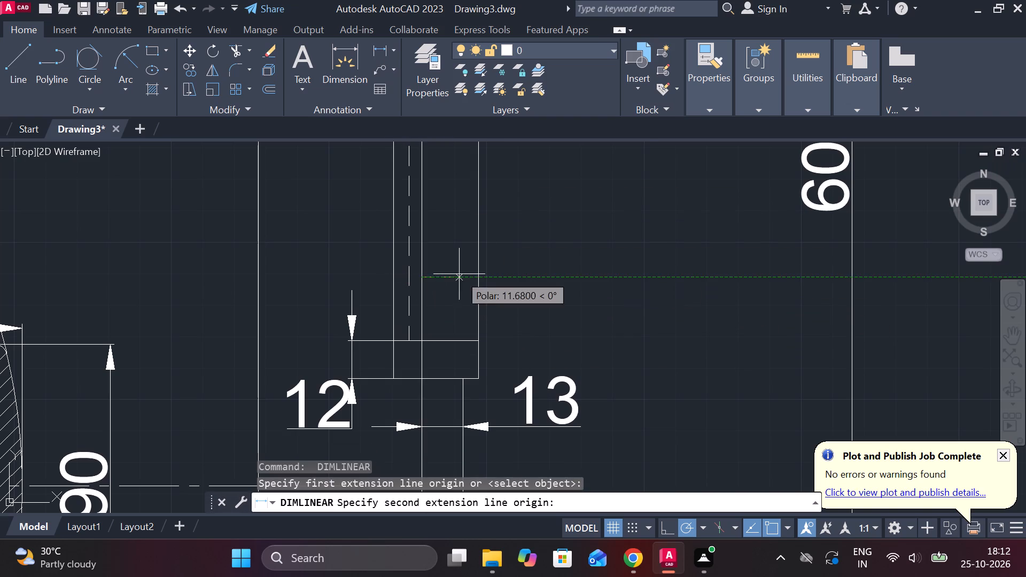
pyautogui.click(479, 274)
pyautogui.click(501, 274)
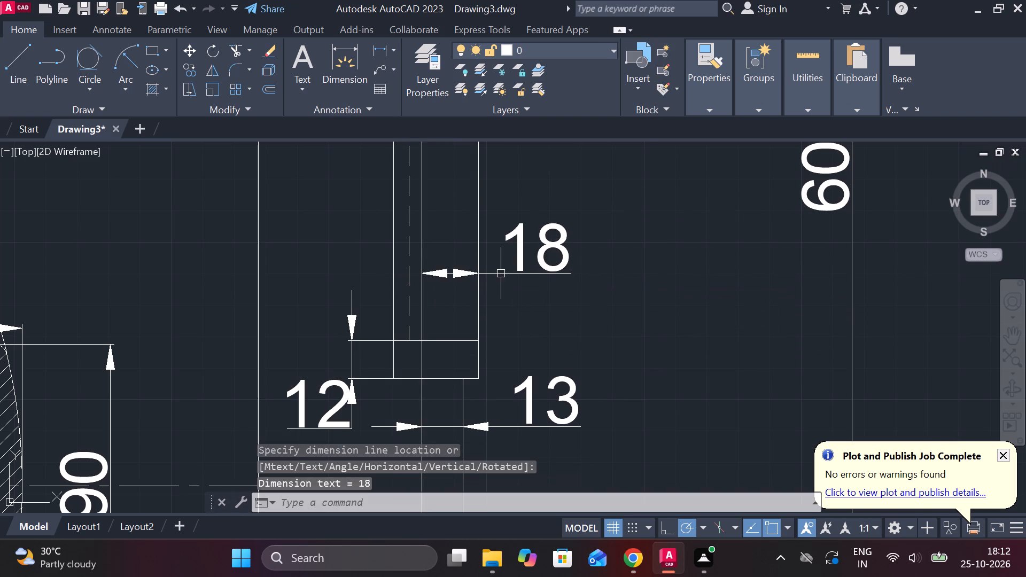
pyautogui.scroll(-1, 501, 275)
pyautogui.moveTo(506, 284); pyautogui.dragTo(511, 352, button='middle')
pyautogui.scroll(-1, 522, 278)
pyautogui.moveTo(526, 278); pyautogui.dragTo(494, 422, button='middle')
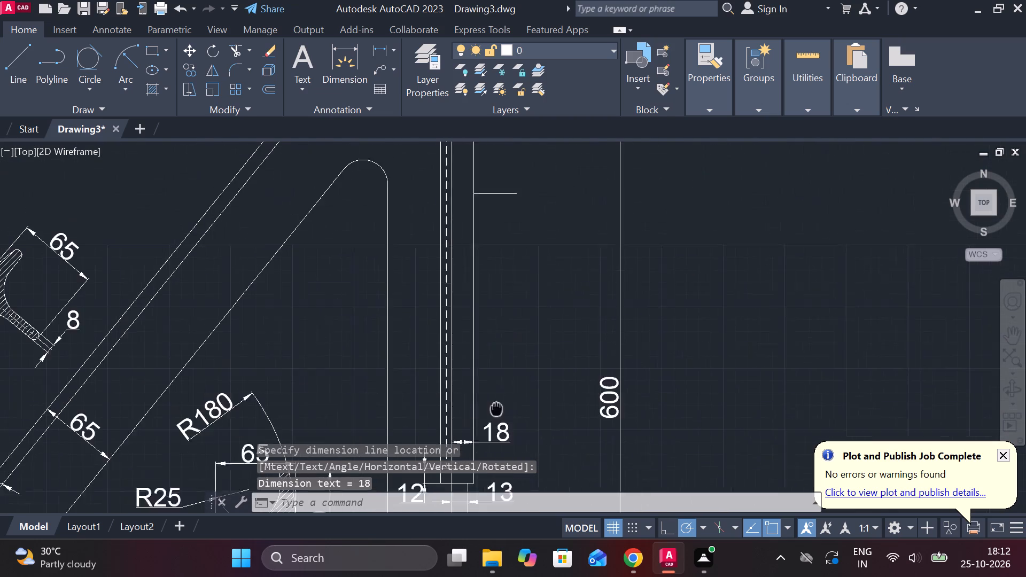
# Add a vertical linear dimension from the bracket's top outer corner to the short horizontal line on the mounting pad's outer face.
pyautogui.moveTo(494, 422); pyautogui.dragTo(494, 423, button='middle')
pyautogui.moveTo(473, 329); pyautogui.dragTo(492, 402, button='middle')
pyautogui.scroll(-1, 515, 326)
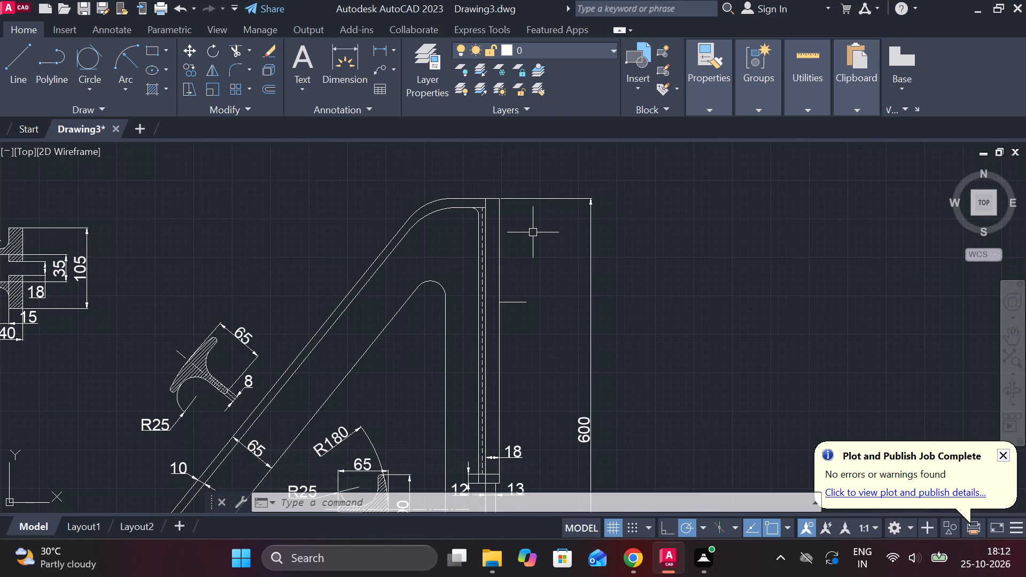
pyautogui.press('space')
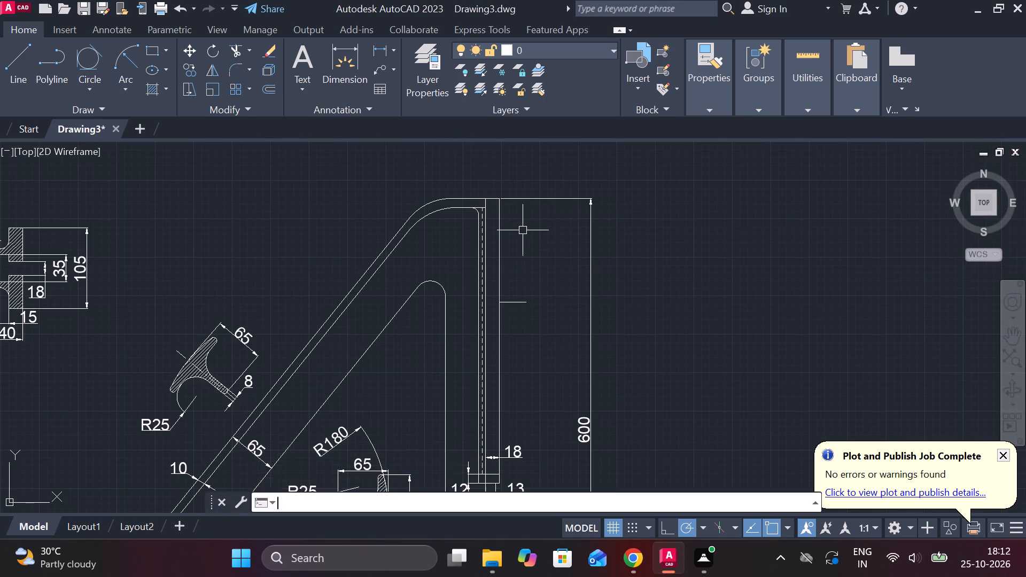
pyautogui.click(511, 197)
pyautogui.click(511, 305)
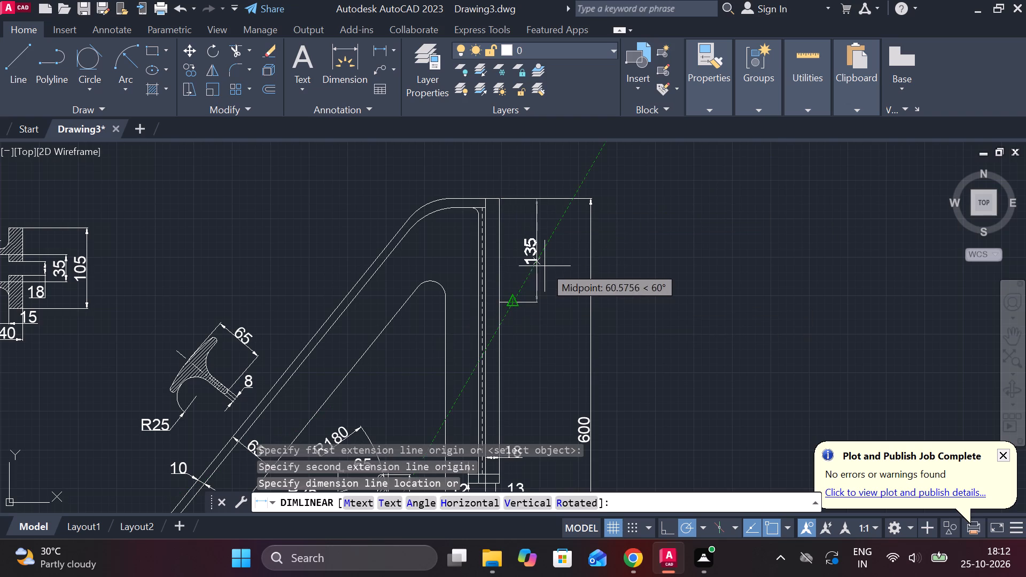
pyautogui.click(546, 274)
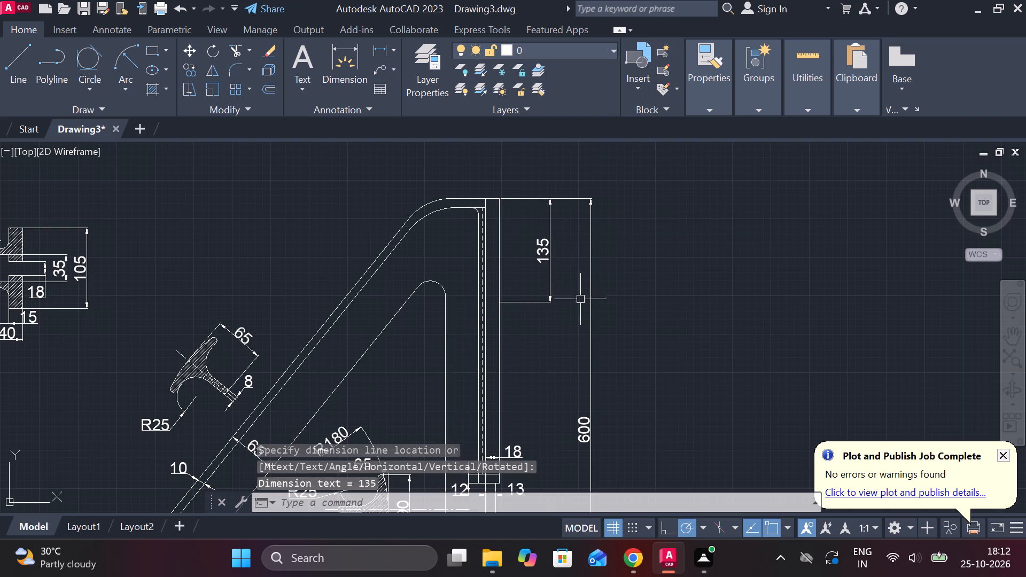
# Add a vertical linear dimension from the mounting pad's bottom edge to the short horizontal line, in line with the dimension above it.
pyautogui.moveTo(553, 373); pyautogui.dragTo(538, 353, button='middle')
pyautogui.scroll(-1, 537, 376)
pyautogui.moveTo(534, 365); pyautogui.dragTo(529, 349, button='middle')
pyautogui.scroll(1, 538, 388)
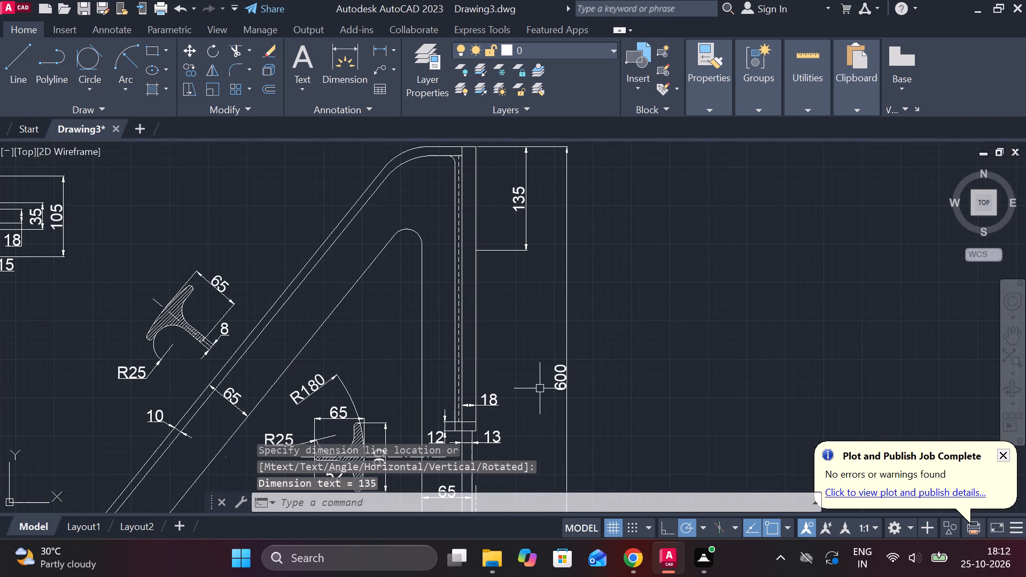
pyautogui.press('space')
pyautogui.scroll(1, 501, 422)
pyautogui.moveTo(501, 422); pyautogui.dragTo(501, 377, button='middle')
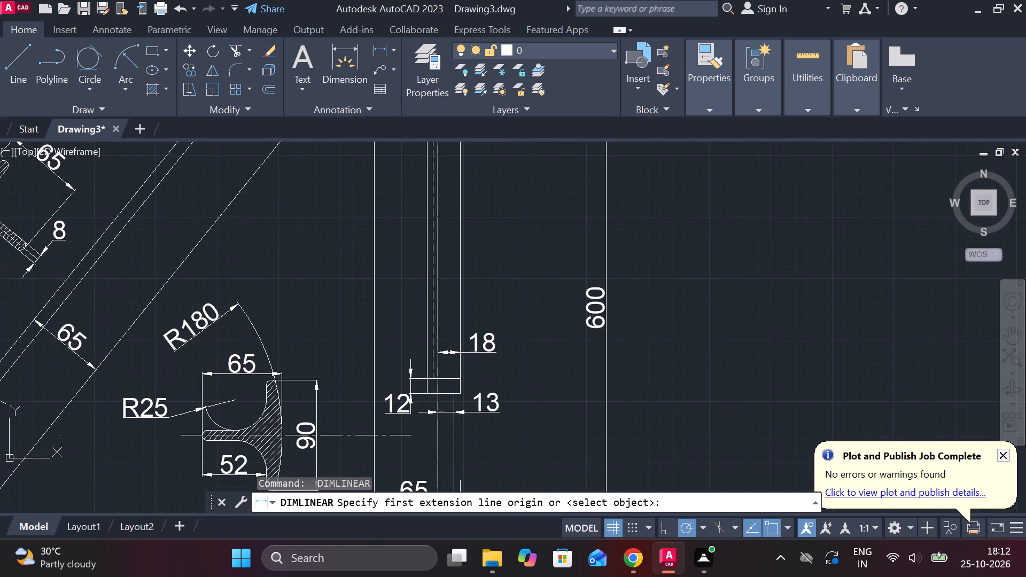
pyautogui.click(452, 395)
pyautogui.scroll(-2, 497, 372)
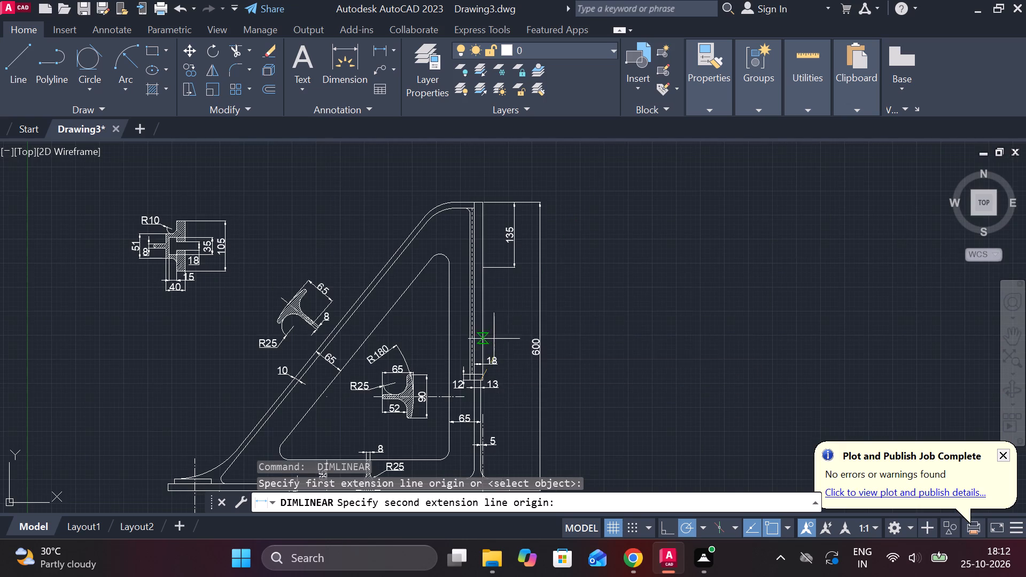
pyautogui.click(490, 268)
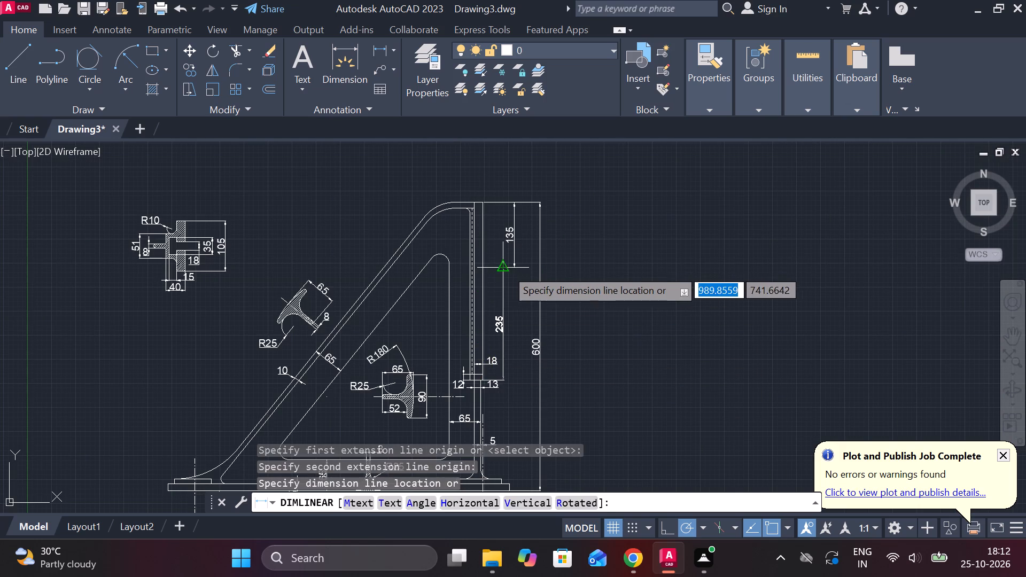
pyautogui.click(512, 270)
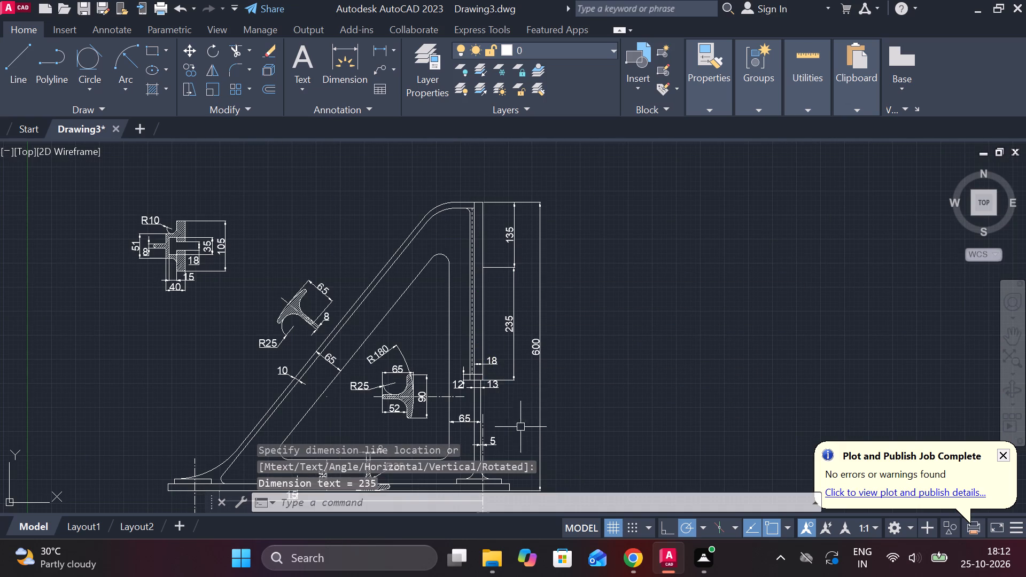
# Add a vertical linear dimension for the top flange thickness, between the bracket's top edge and the inner line below it.
pyautogui.scroll(2, 517, 402)
pyautogui.scroll(-2, 518, 403)
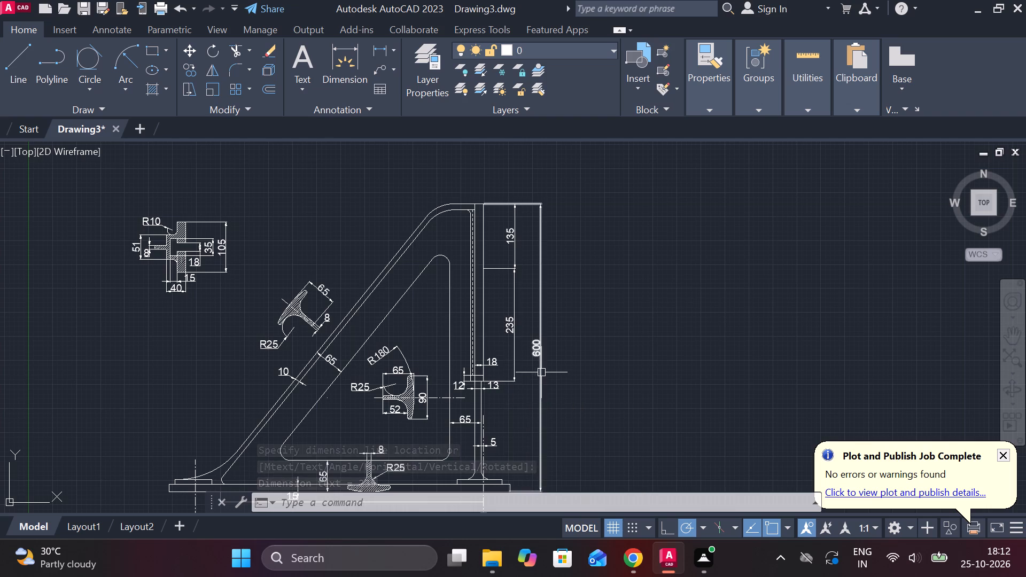
pyautogui.scroll(-1, 542, 372)
pyautogui.scroll(2, 507, 257)
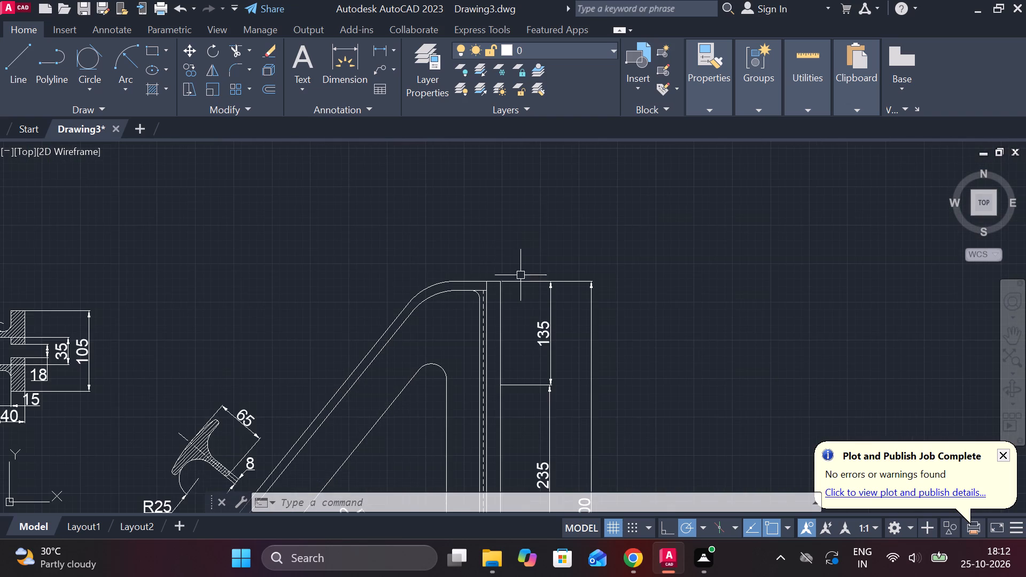
pyautogui.scroll(1, 519, 275)
pyautogui.press('space')
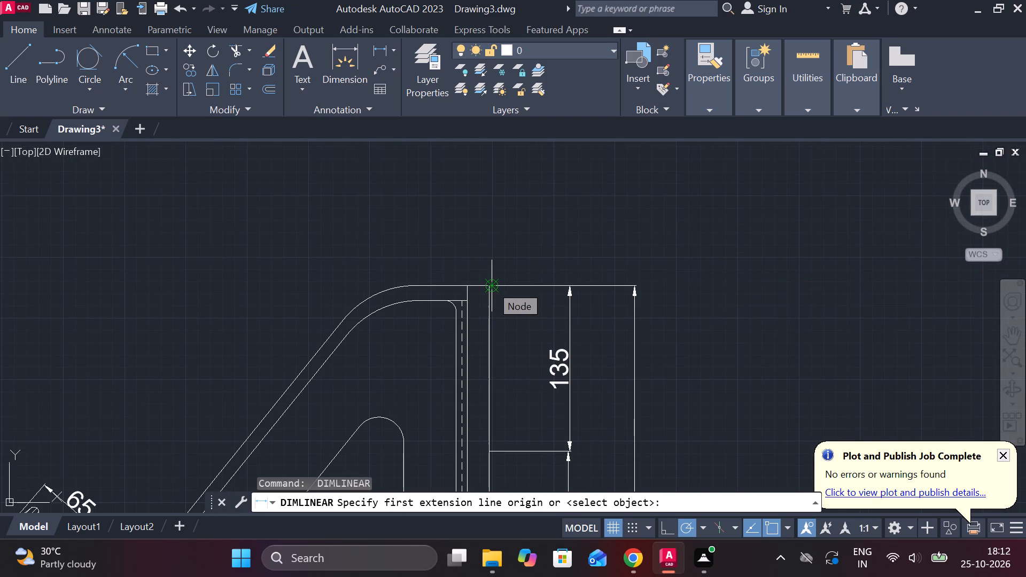
pyautogui.click(491, 285)
pyautogui.click(464, 298)
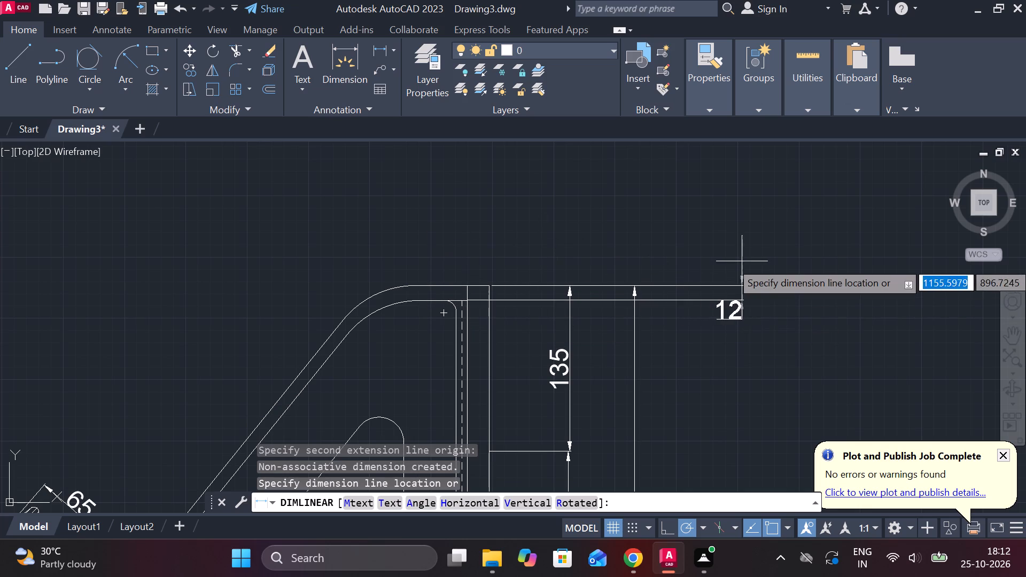
pyautogui.click(525, 310)
pyautogui.scroll(-1, 624, 314)
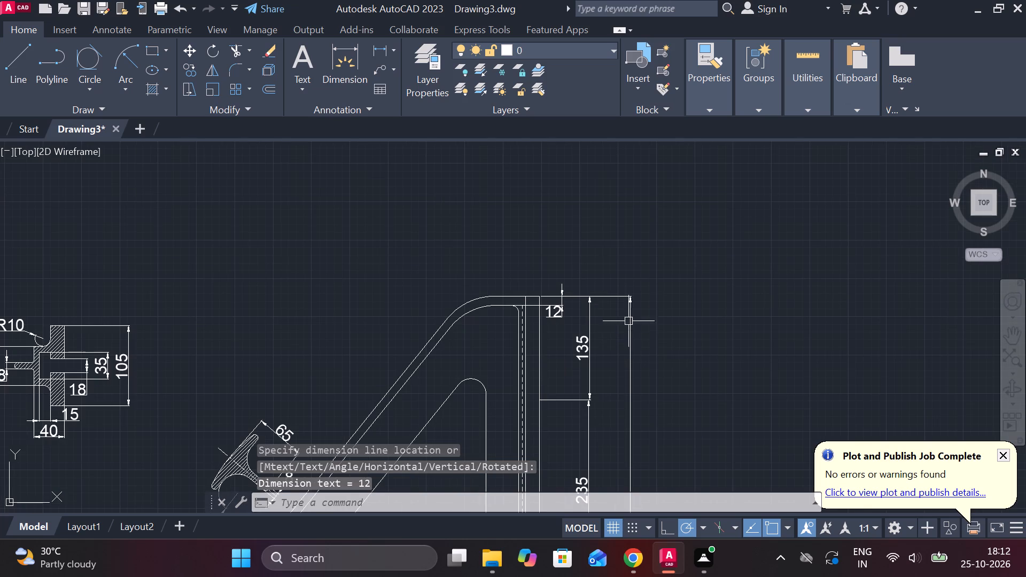
# Add a radius dimension to the outer bend arc where the sloping flange meets the bracket's top.
pyautogui.moveTo(621, 355); pyautogui.dragTo(616, 298, button='middle')
pyautogui.click(395, 49)
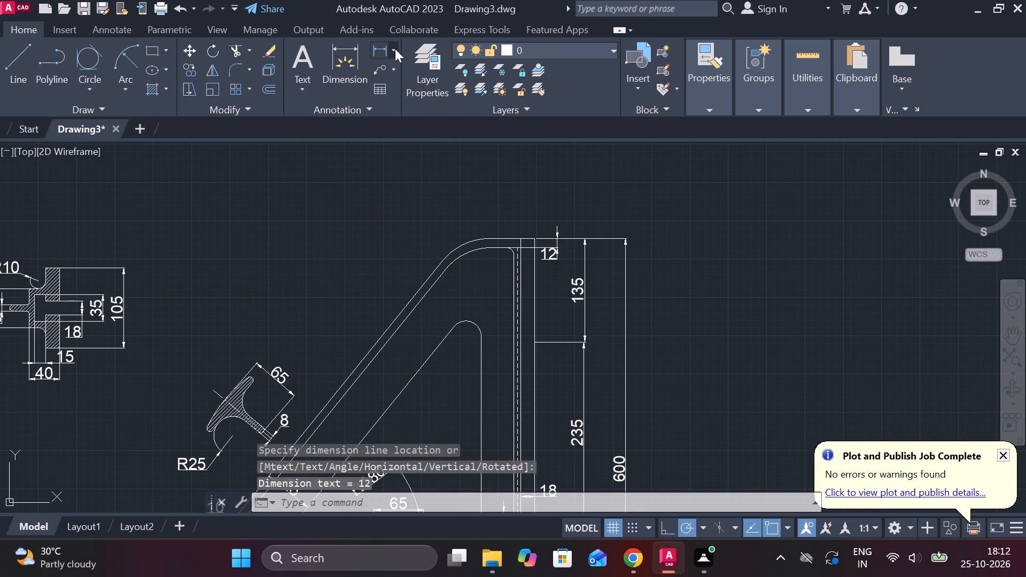
pyautogui.click(417, 215)
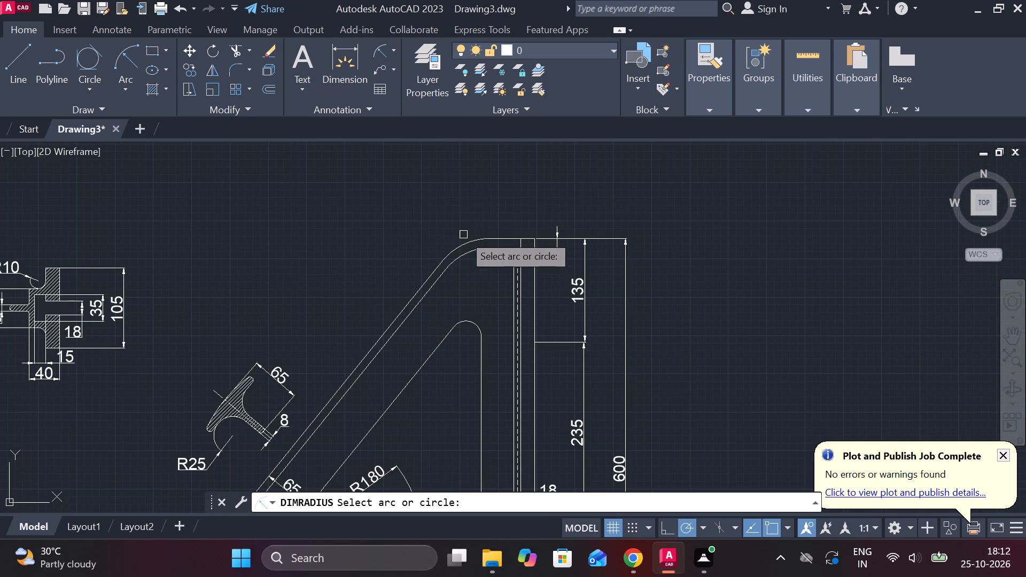
pyautogui.click(468, 238)
pyautogui.click(467, 234)
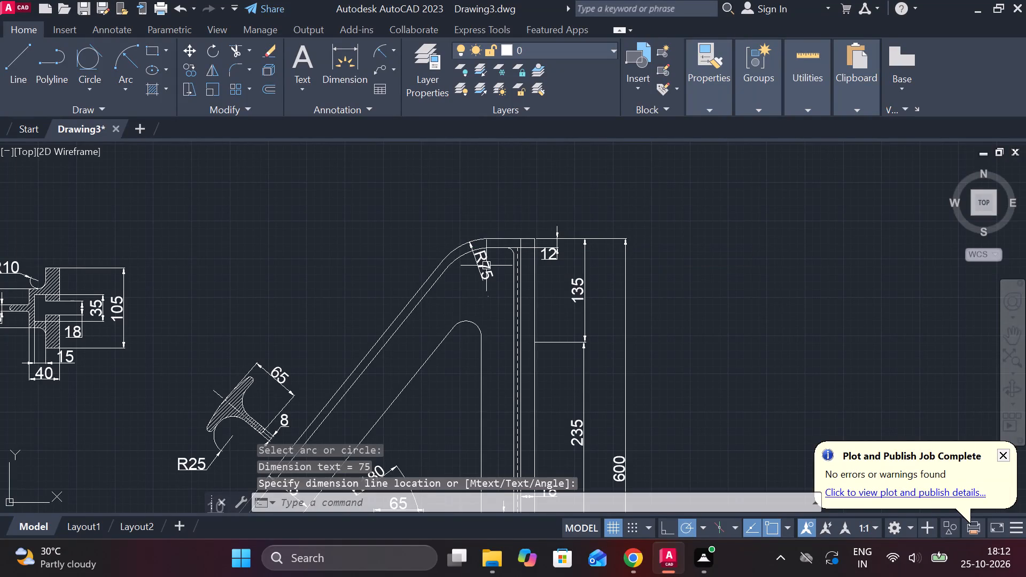
# Add radius dimensions to the three corner fillets of the triangular opening in the bracket's front view.
pyautogui.moveTo(486, 266); pyautogui.dragTo(489, 188, button='middle')
pyautogui.scroll(1, 491, 231)
pyautogui.press('space')
pyautogui.click(463, 251)
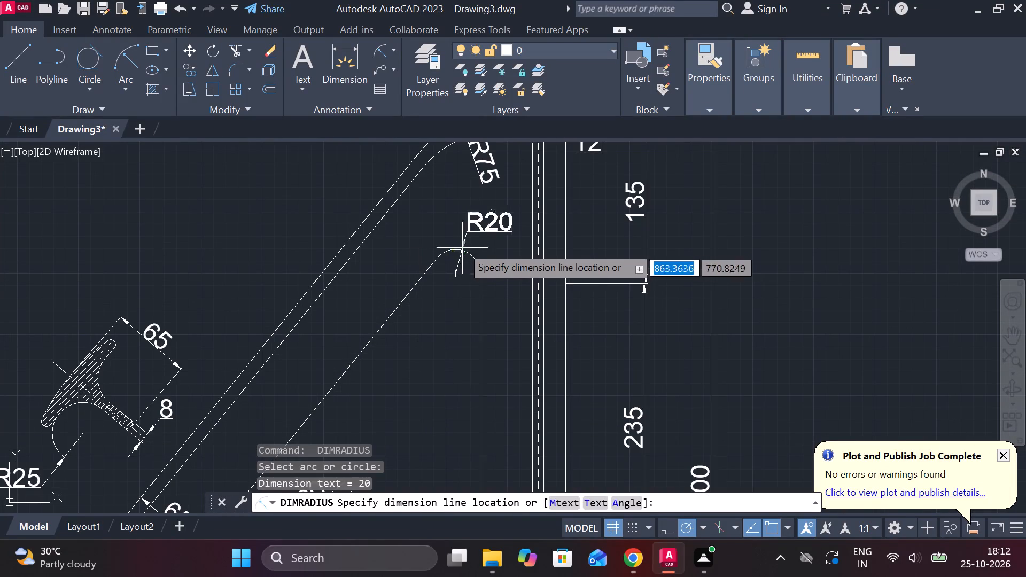
pyautogui.click(449, 228)
pyautogui.scroll(-1, 464, 251)
pyautogui.moveTo(476, 290); pyautogui.dragTo(500, 231, button='middle')
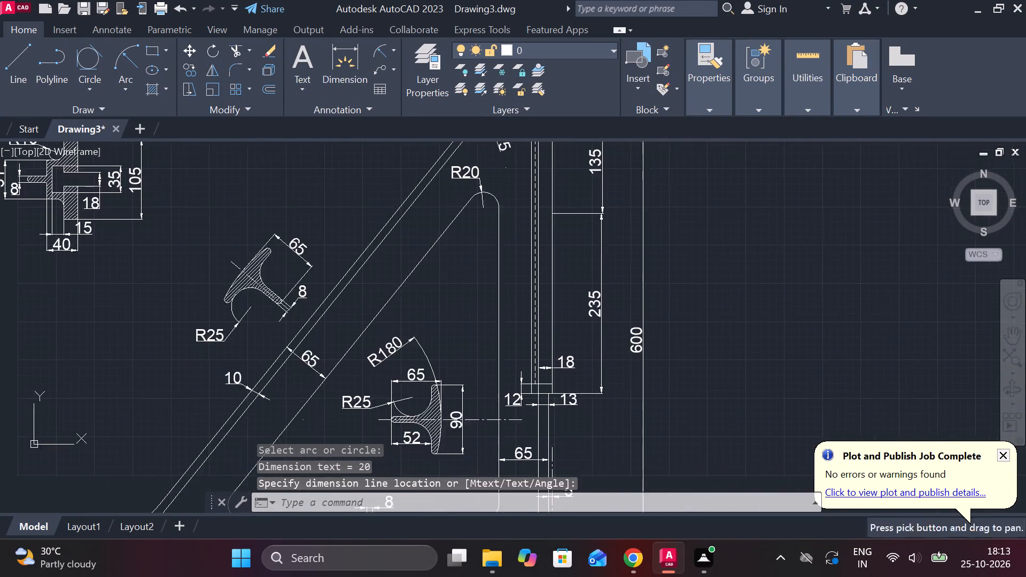
pyautogui.scroll(-2, 498, 232)
pyautogui.scroll(2, 394, 375)
pyautogui.press('space')
pyautogui.click(378, 302)
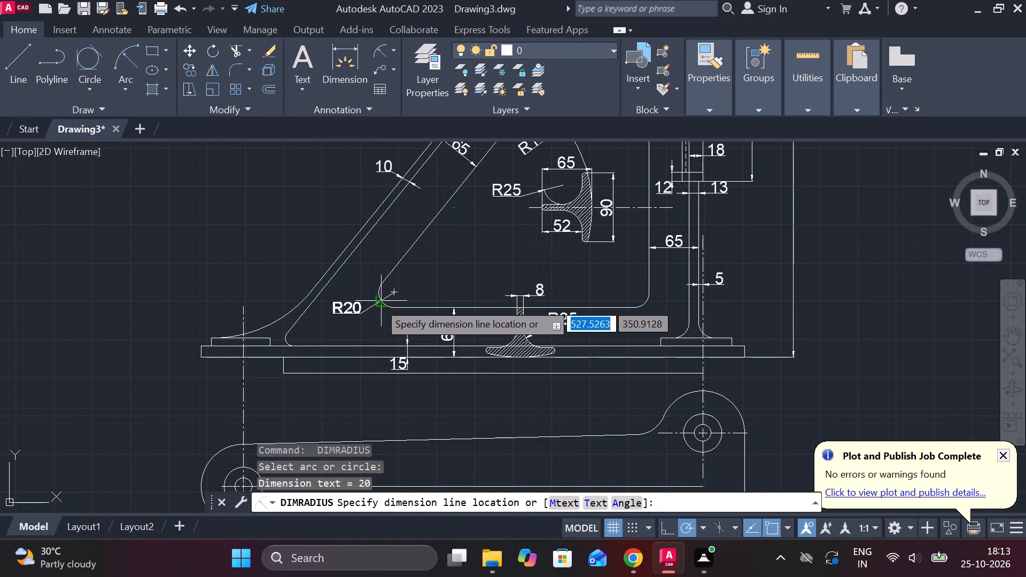
pyautogui.click(364, 310)
pyautogui.press('space')
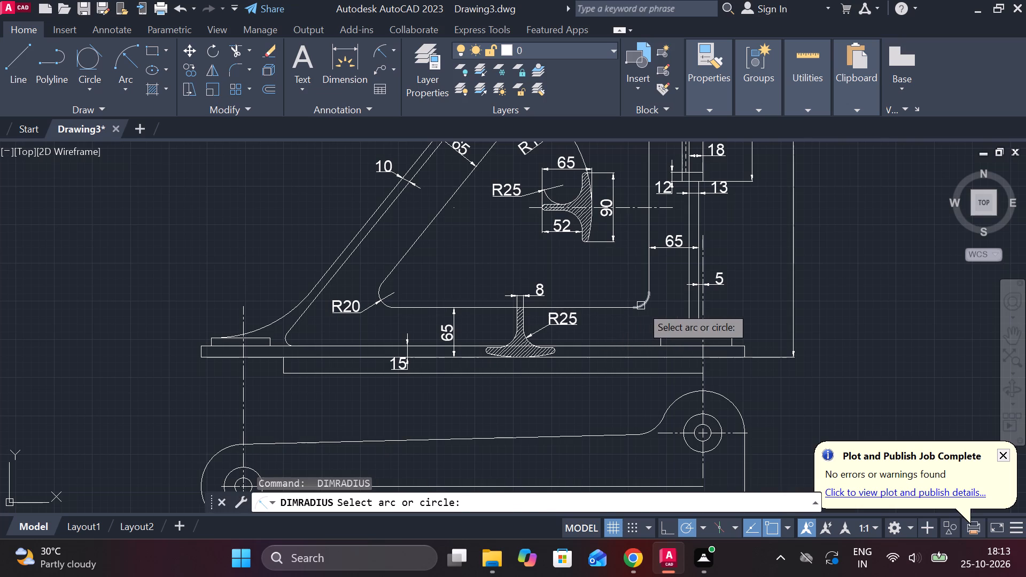
pyautogui.click(641, 306)
pyautogui.click(641, 308)
# Add a vertical linear dimension for the raised pad's height above the base plate, at the sloping flange's end.
pyautogui.scroll(-1, 624, 350)
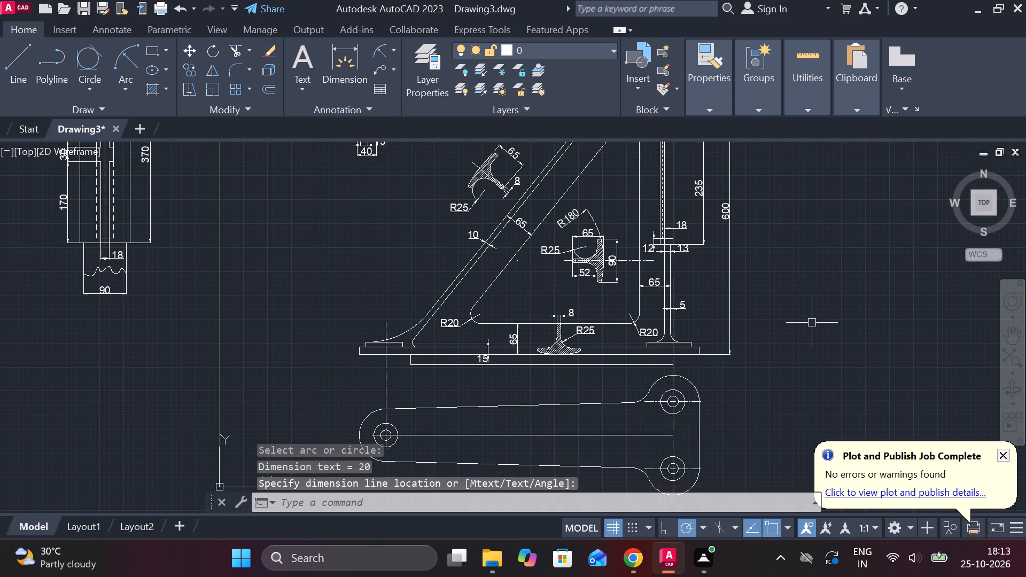
pyautogui.moveTo(813, 323); pyautogui.dragTo(799, 318, button='middle')
pyautogui.scroll(-1, 760, 292)
pyautogui.scroll(1, 632, 371)
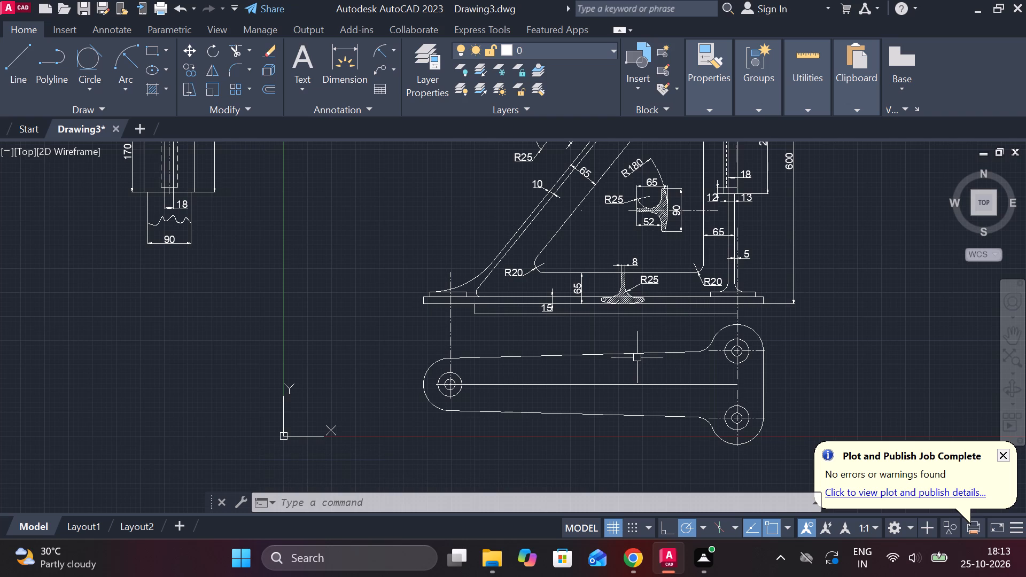
pyautogui.scroll(2, 516, 352)
pyautogui.moveTo(495, 336); pyautogui.dragTo(558, 337, button='middle')
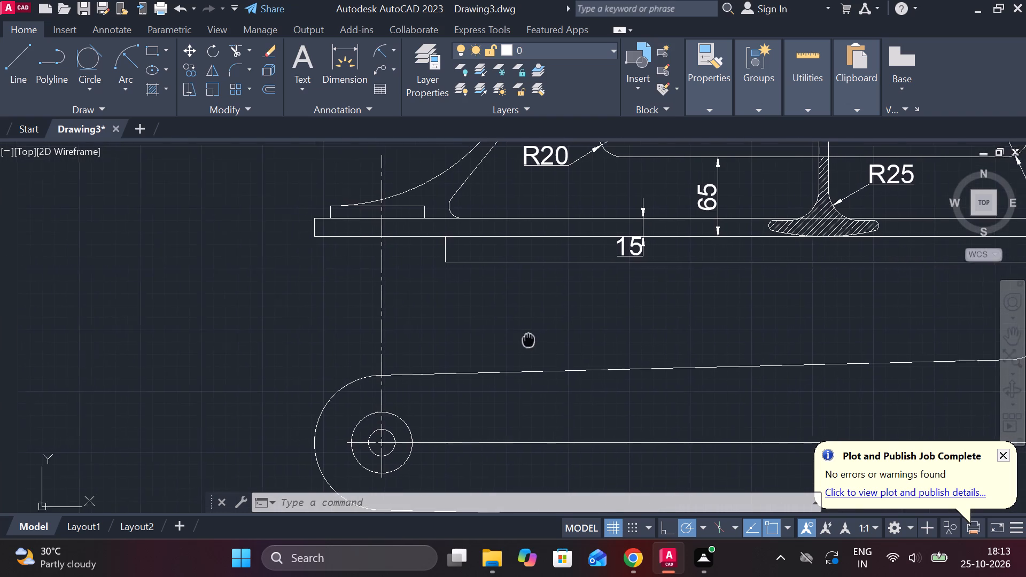
pyautogui.press('space')
pyautogui.press('space')
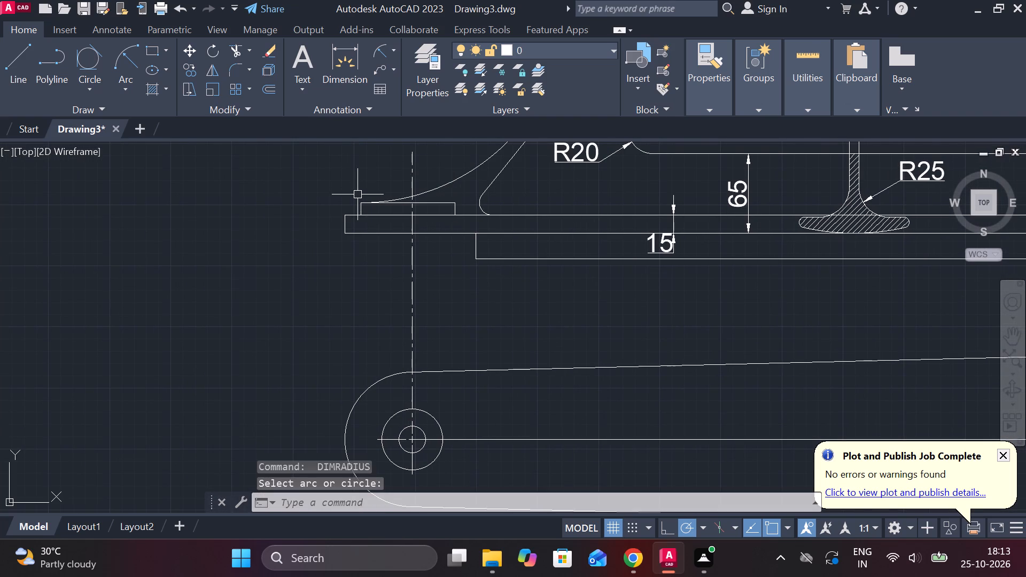
pyautogui.press('space')
pyautogui.click(393, 45)
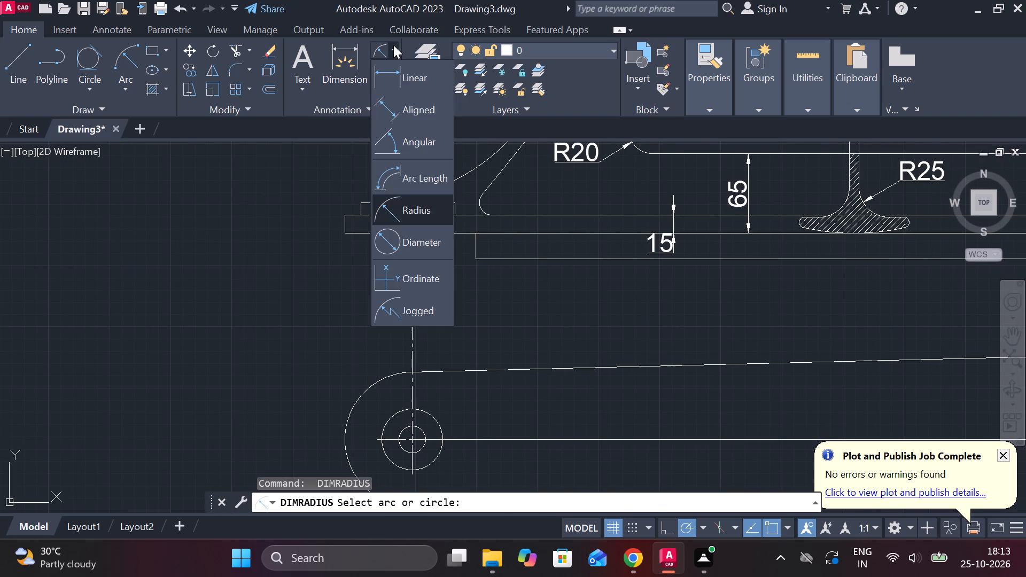
pyautogui.click(416, 88)
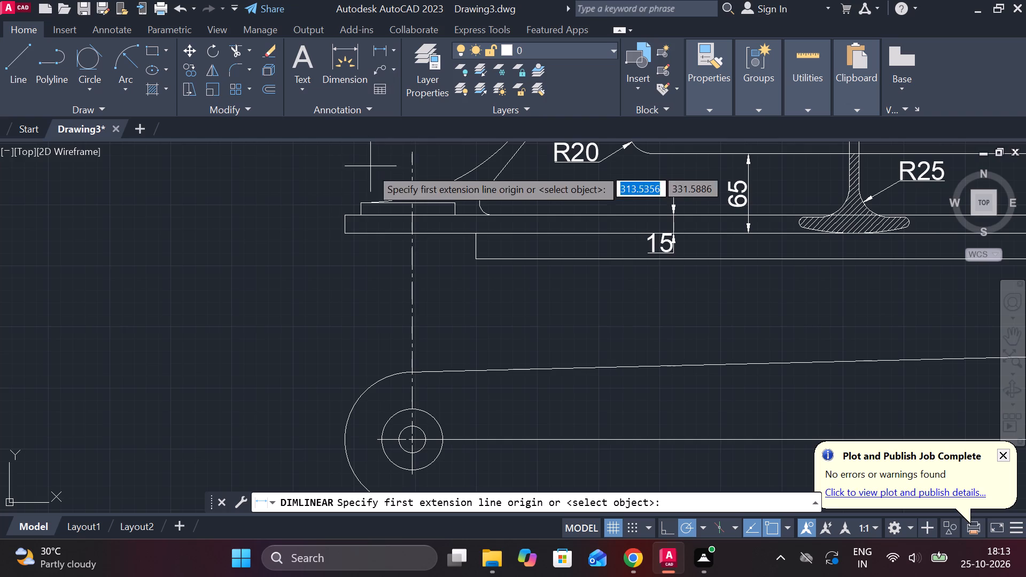
pyautogui.scroll(2, 365, 191)
pyautogui.click(357, 212)
pyautogui.click(353, 261)
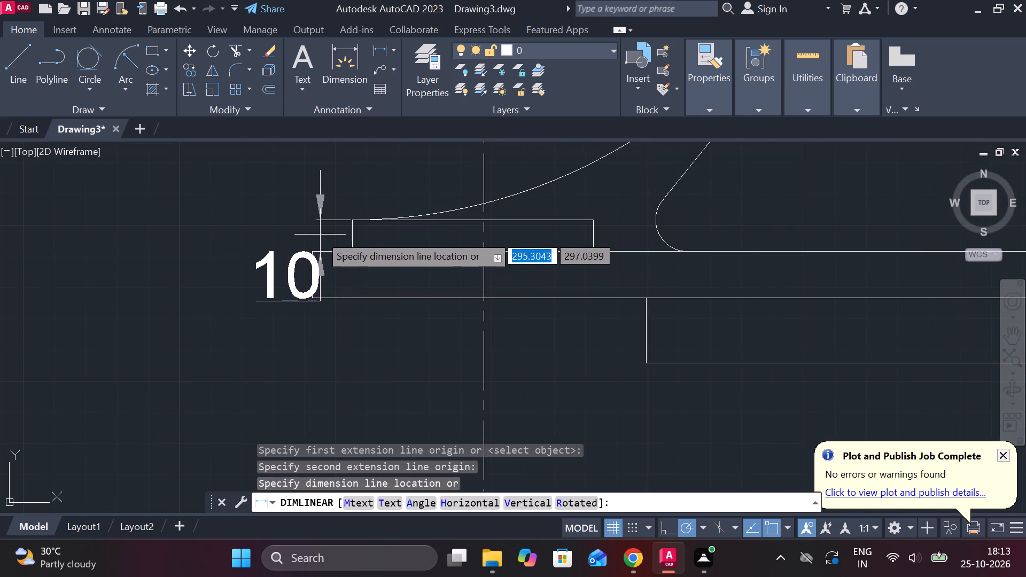
pyautogui.click(271, 240)
pyautogui.scroll(-2, 380, 252)
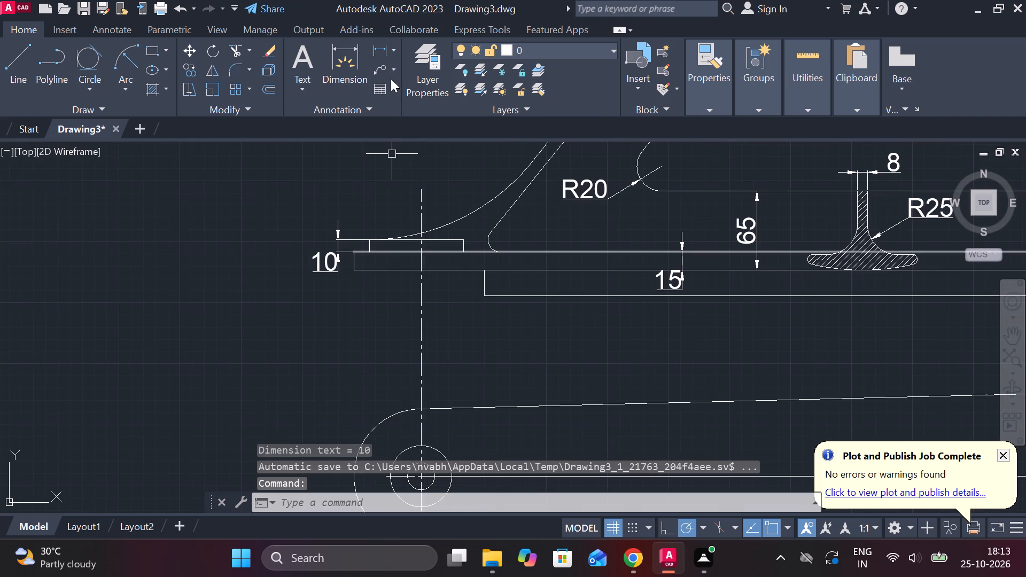
# Add a radius dimension to the large concave arc joining the sloping flange to the raised base pad.
pyautogui.click(391, 53)
pyautogui.click(397, 206)
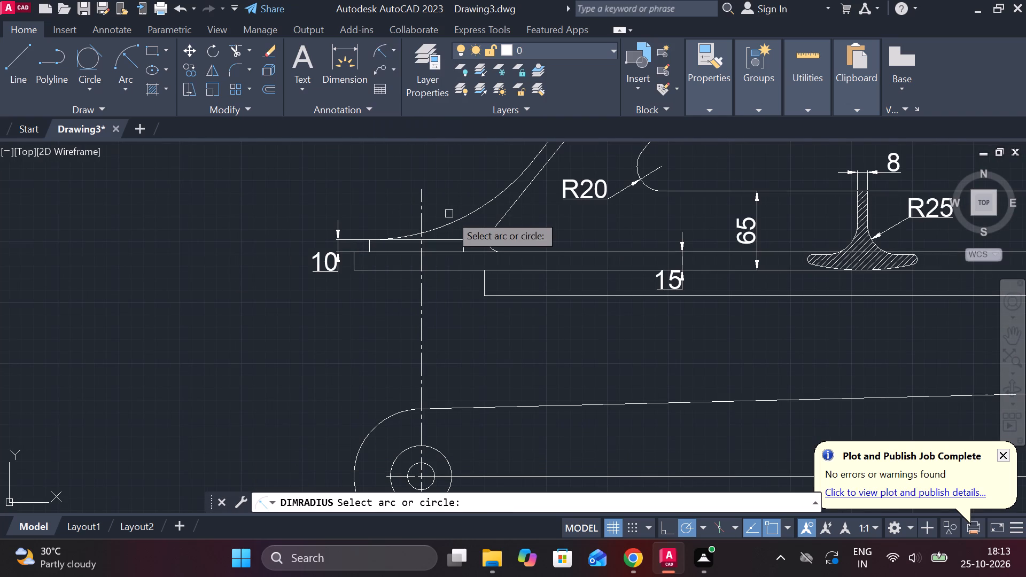
pyautogui.click(454, 219)
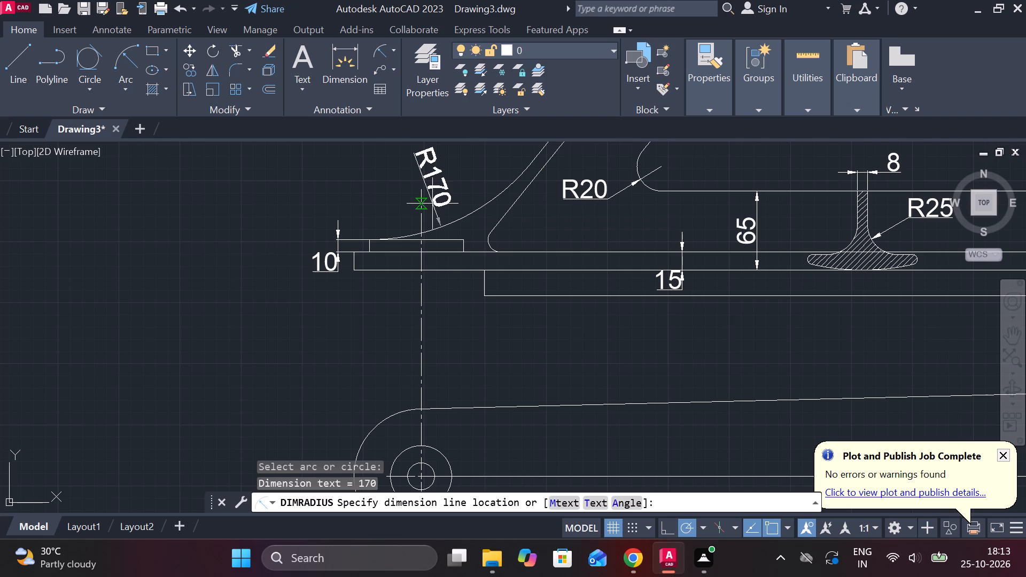
pyautogui.click(450, 199)
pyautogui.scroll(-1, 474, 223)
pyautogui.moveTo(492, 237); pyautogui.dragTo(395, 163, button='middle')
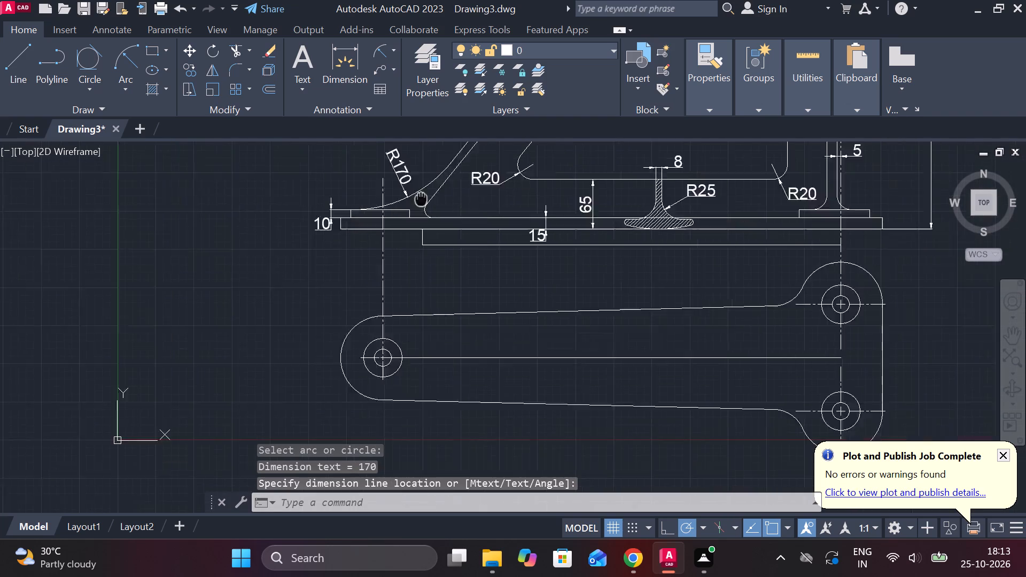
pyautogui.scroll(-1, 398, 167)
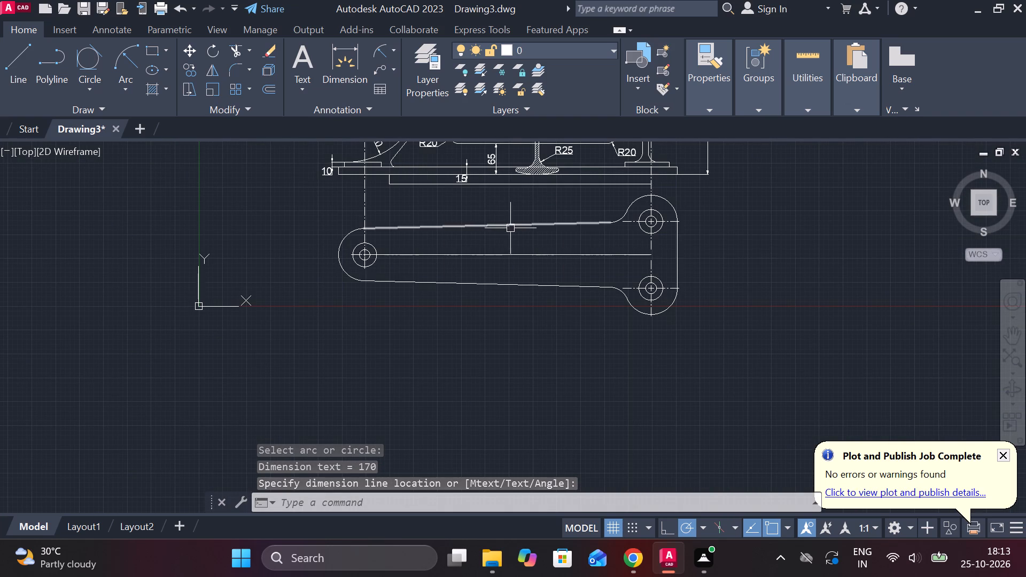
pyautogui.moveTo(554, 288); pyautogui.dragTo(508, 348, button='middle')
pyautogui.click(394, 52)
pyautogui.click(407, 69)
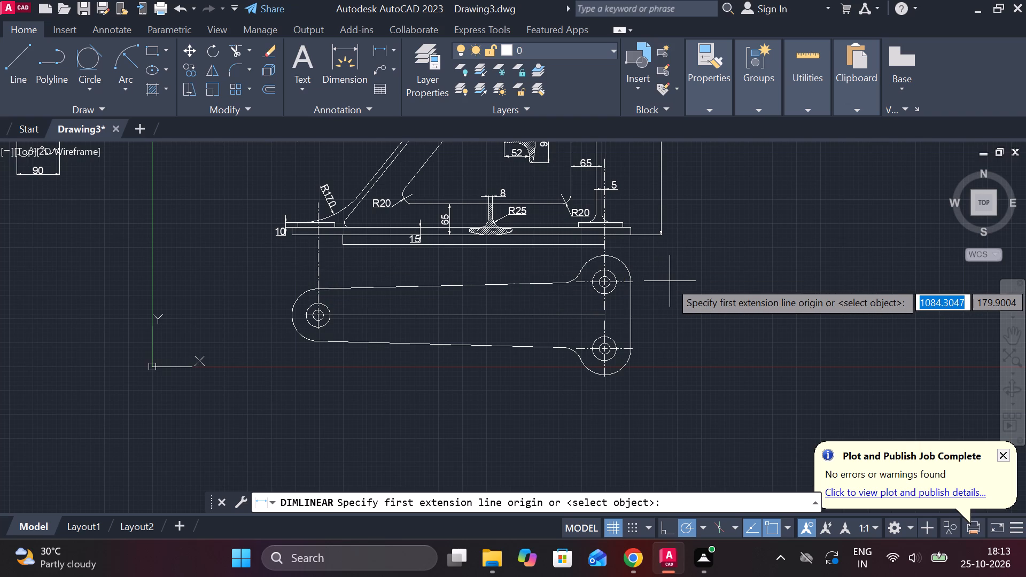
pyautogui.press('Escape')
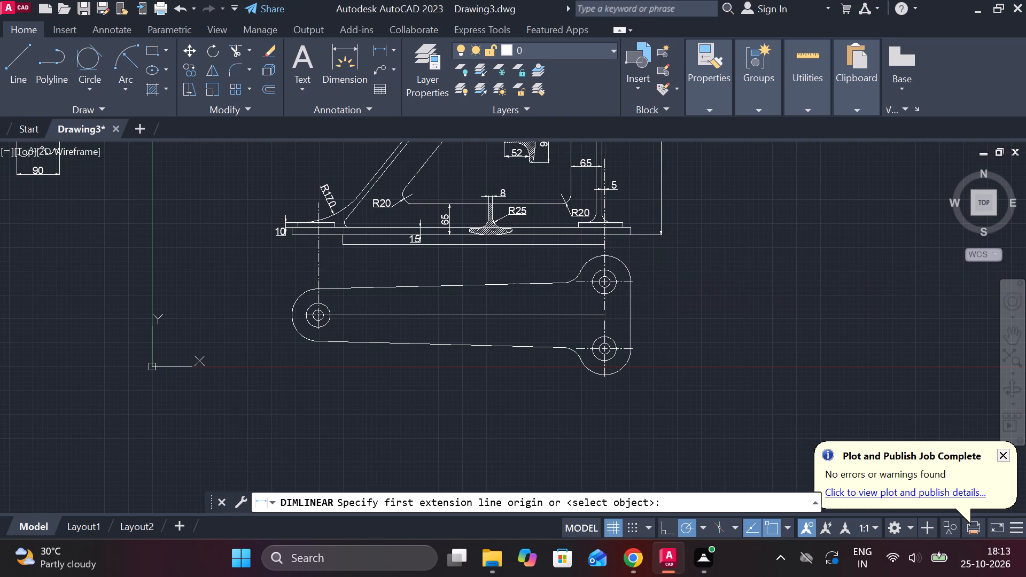
# Erase the leftover horizontal line and the short vertical line just below the bracket's base plate.
pyautogui.click(379, 243)
pyautogui.write('E')
pyautogui.press('space')
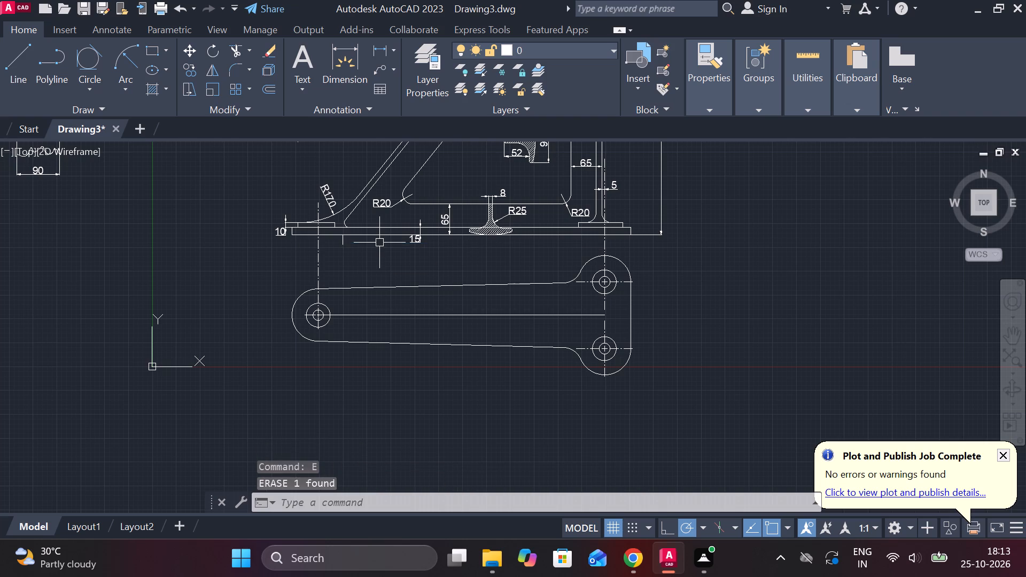
pyautogui.click(345, 242)
pyautogui.write('E')
pyautogui.press('space')
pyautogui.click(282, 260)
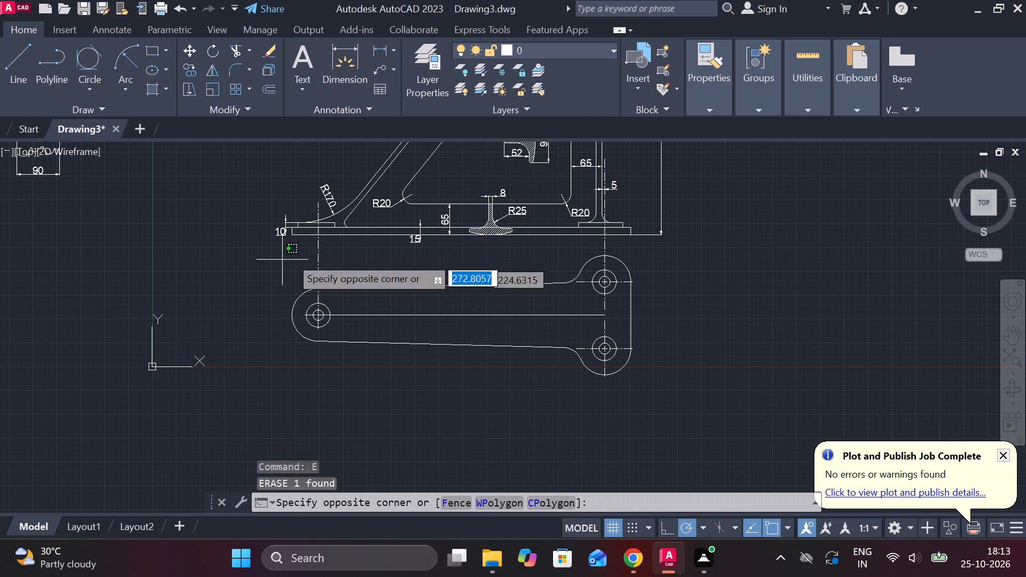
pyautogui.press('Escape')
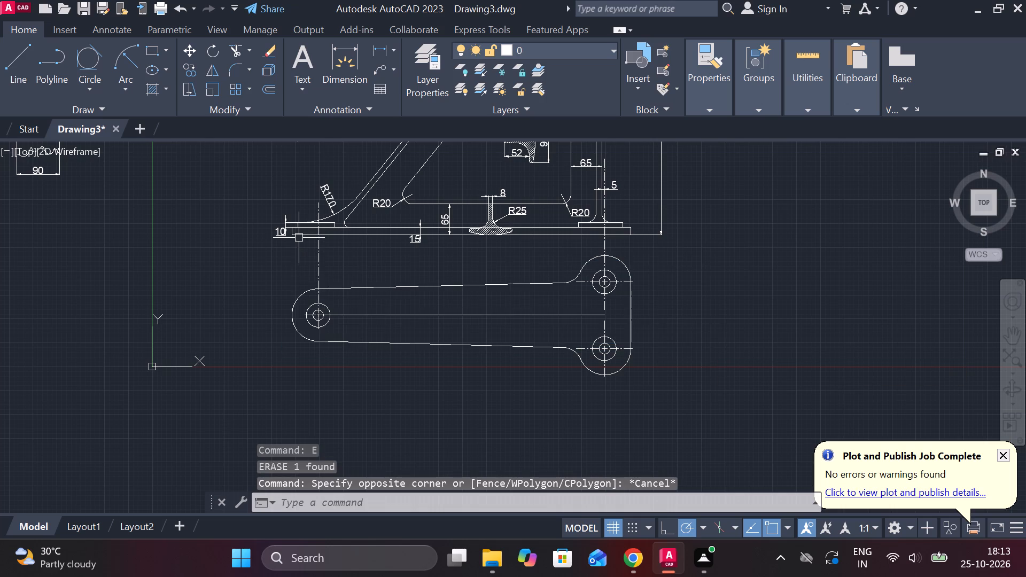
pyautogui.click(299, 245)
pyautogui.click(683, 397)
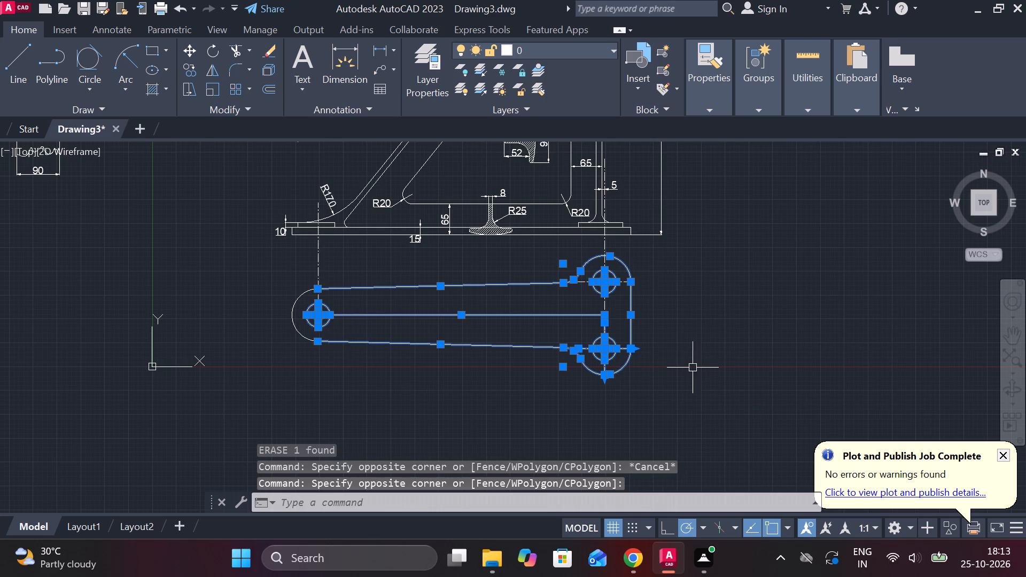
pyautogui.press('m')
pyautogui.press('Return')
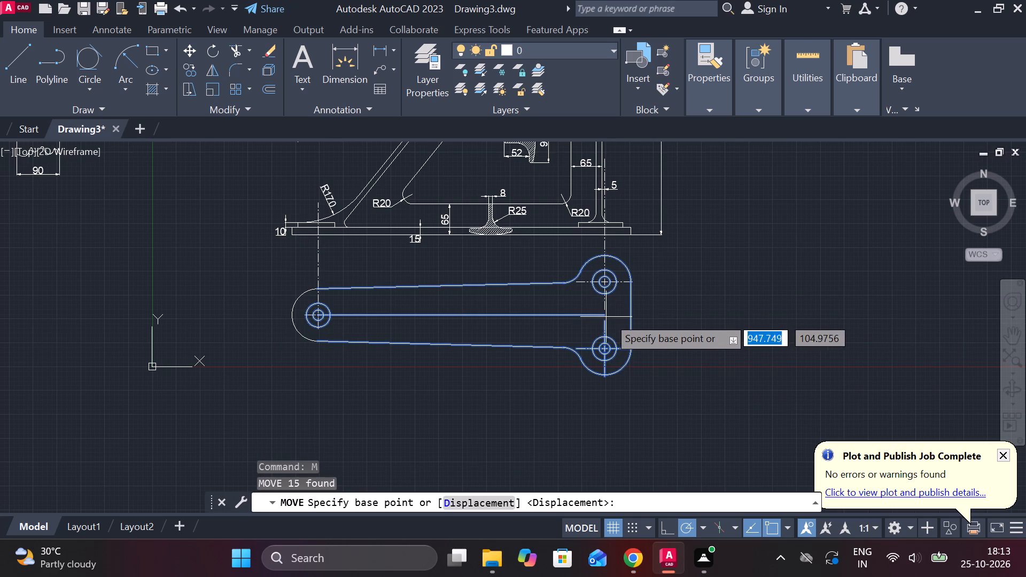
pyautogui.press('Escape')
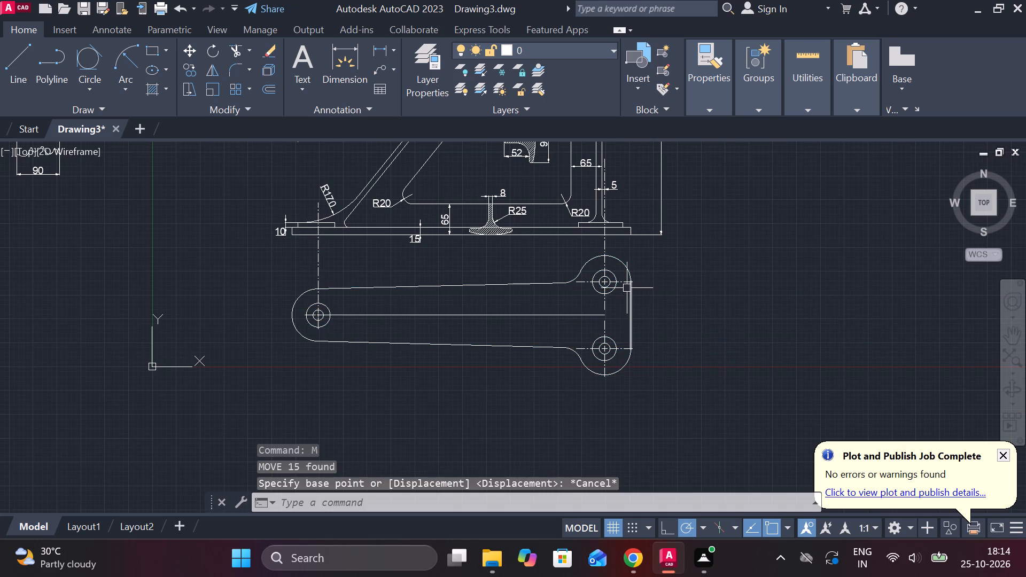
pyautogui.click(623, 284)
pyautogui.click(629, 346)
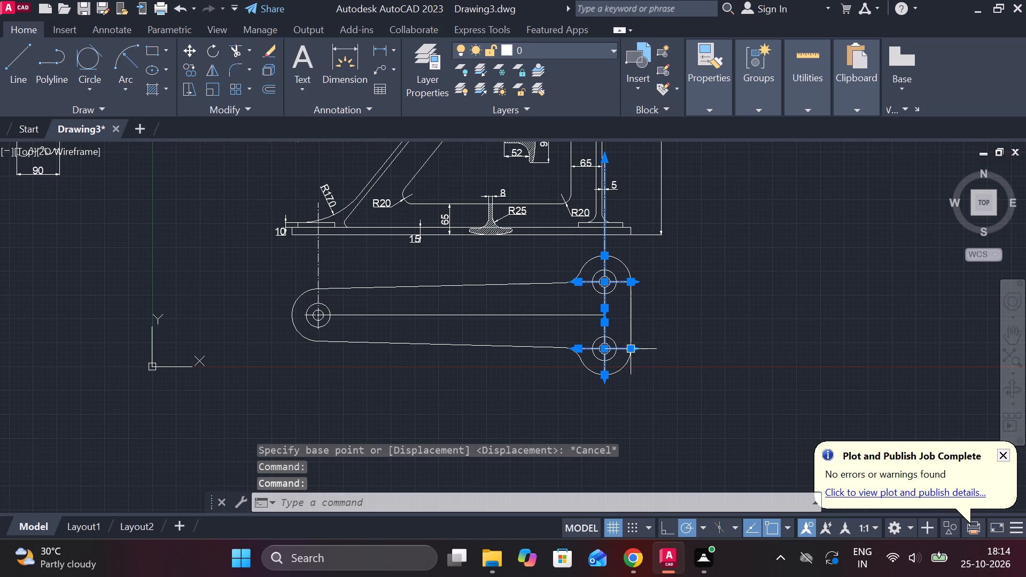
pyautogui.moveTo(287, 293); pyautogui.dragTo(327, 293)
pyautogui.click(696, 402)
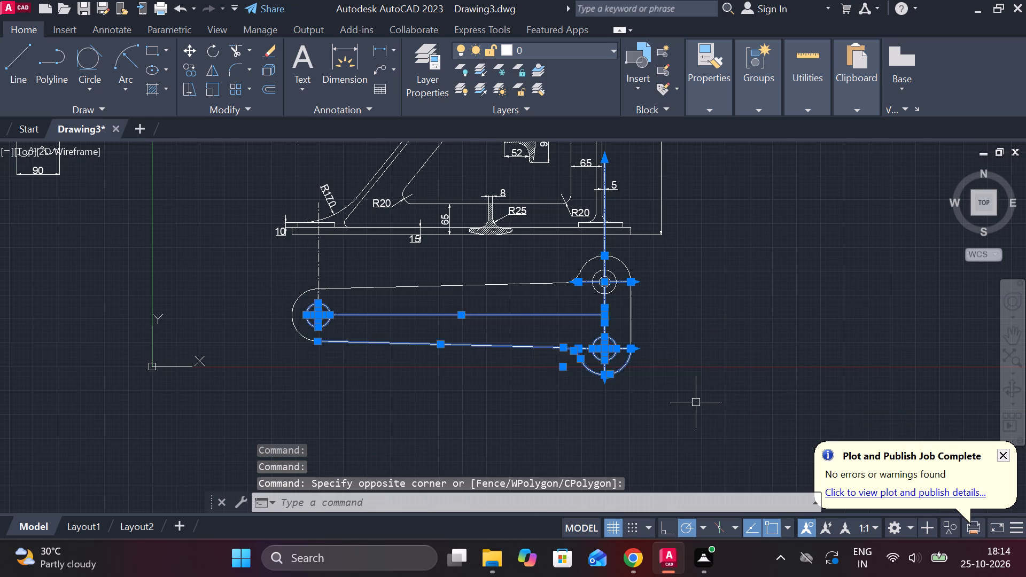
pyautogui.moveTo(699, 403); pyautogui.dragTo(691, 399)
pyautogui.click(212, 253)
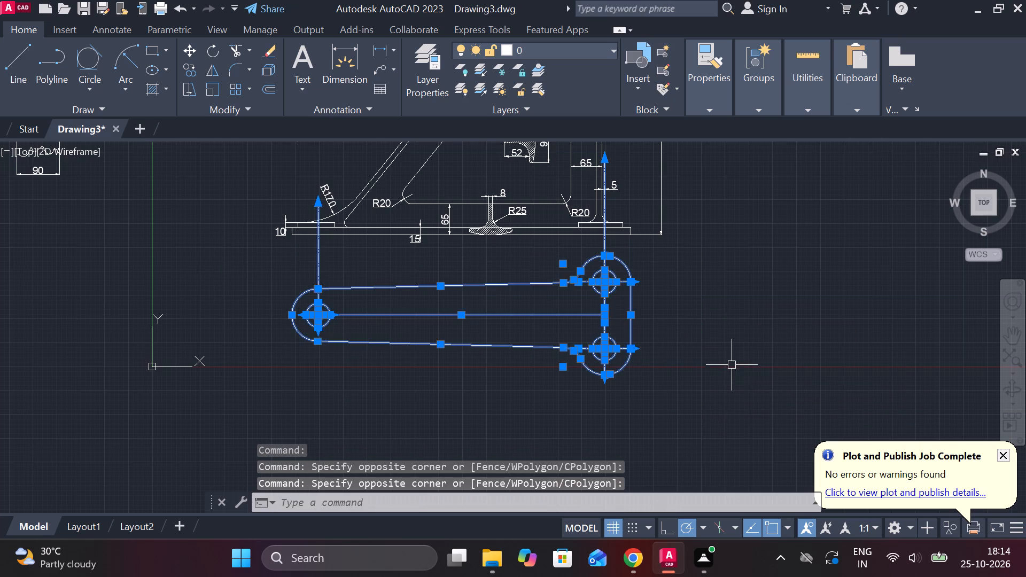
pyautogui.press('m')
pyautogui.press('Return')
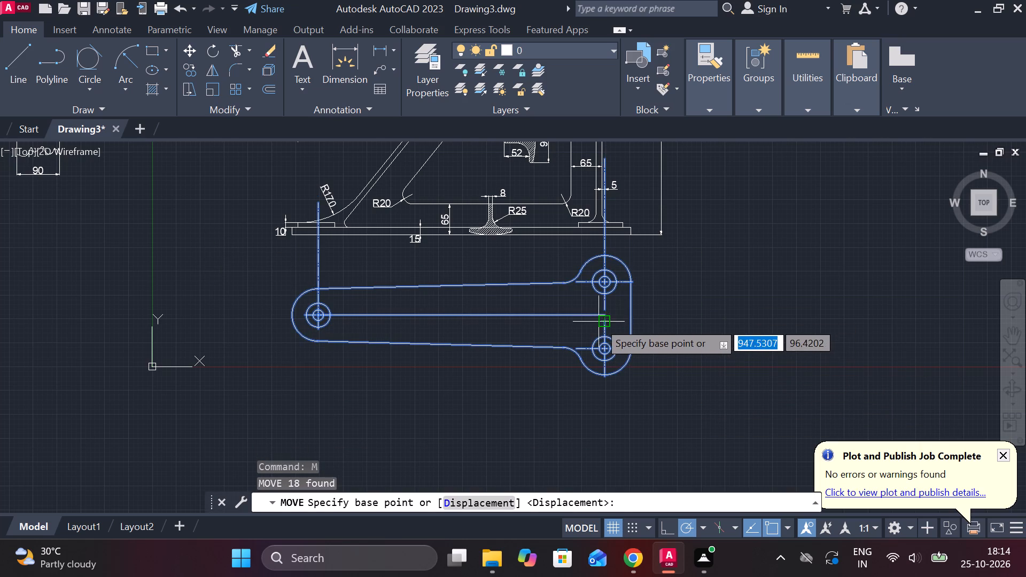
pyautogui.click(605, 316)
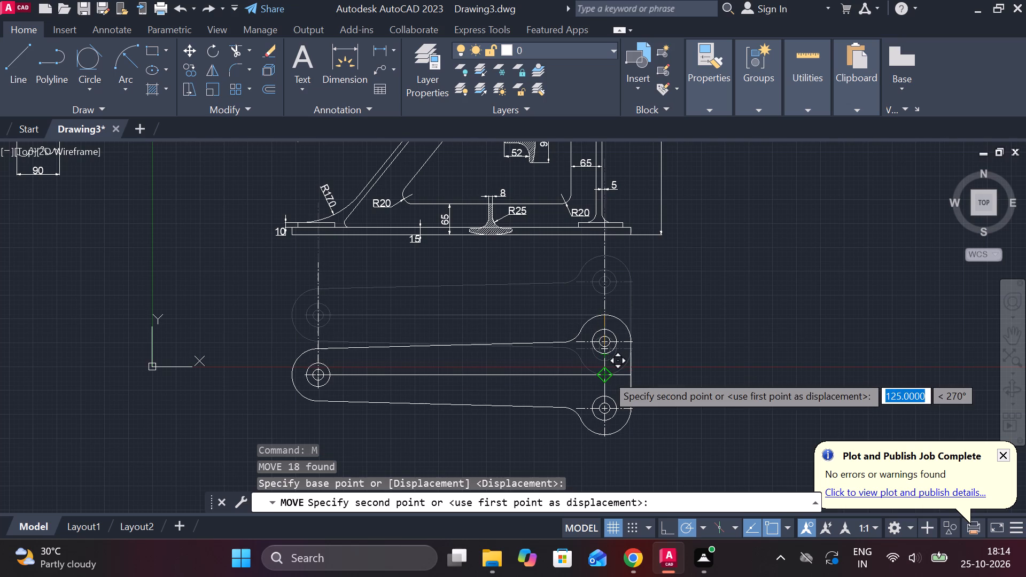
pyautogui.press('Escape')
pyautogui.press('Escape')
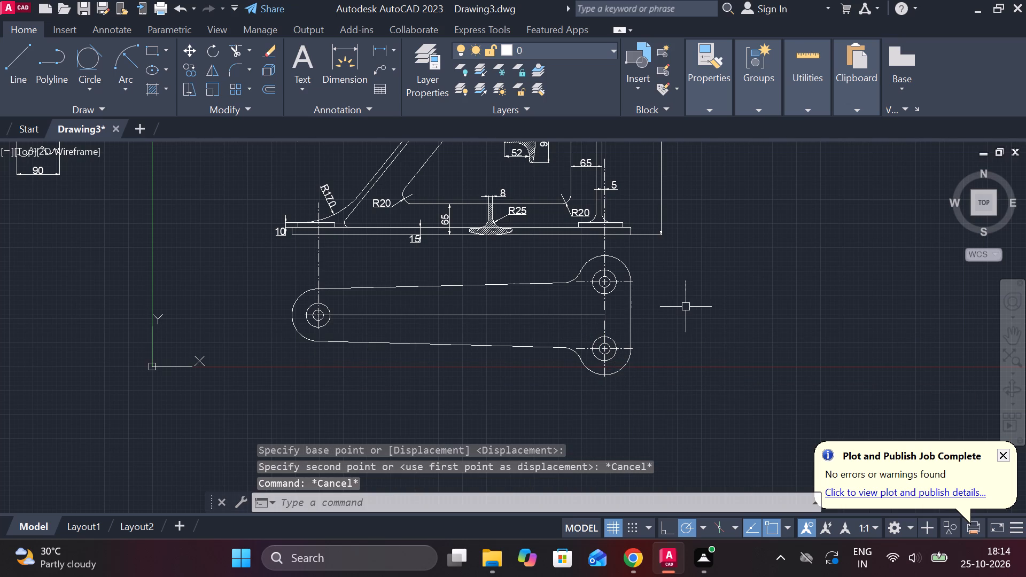
# Add a horizontal linear dimension between the two vertical hole centerlines, placed between the base plate and the plan view.
pyautogui.click(372, 54)
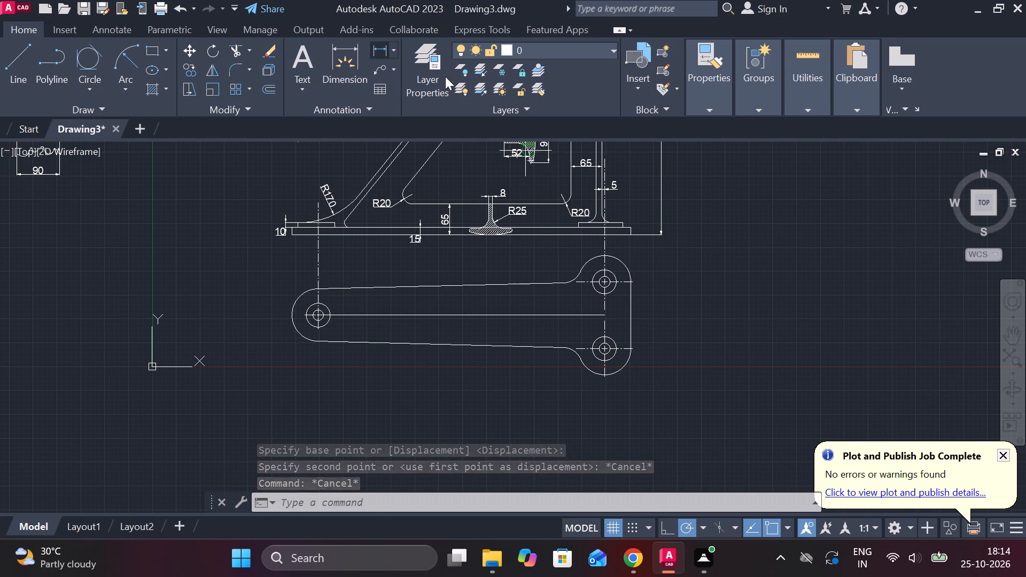
pyautogui.click(321, 249)
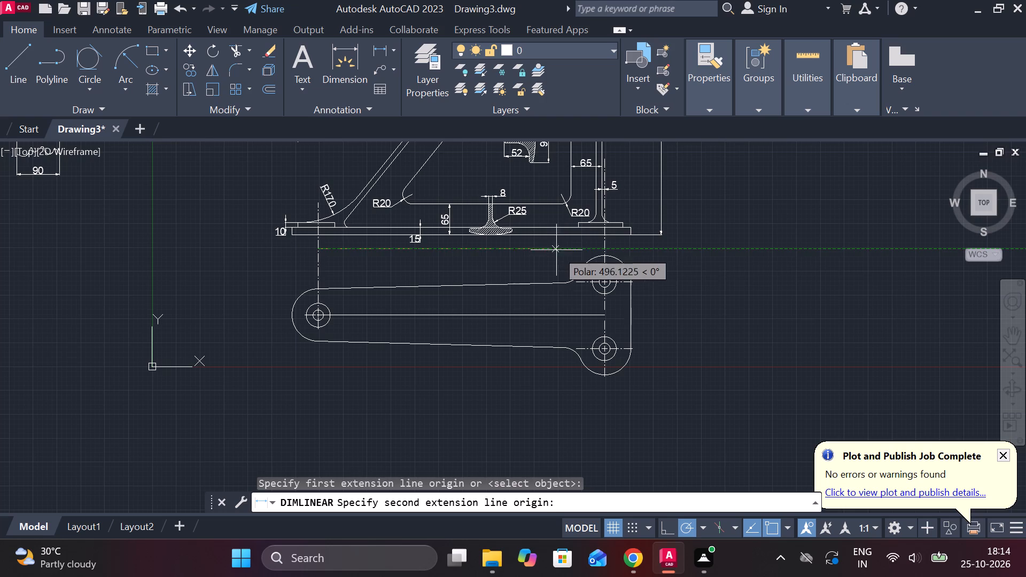
pyautogui.click(608, 250)
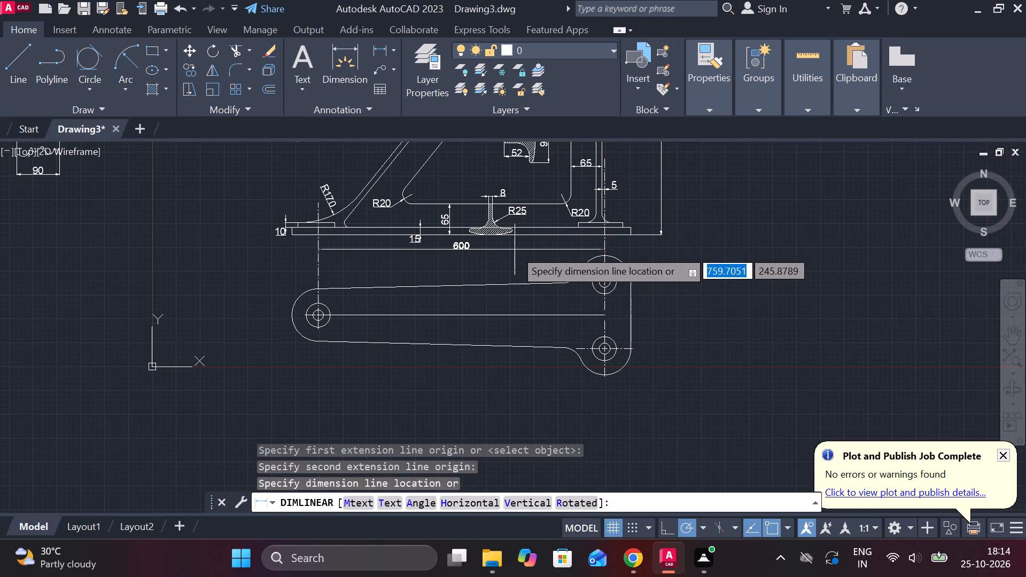
pyautogui.scroll(2, 515, 249)
pyautogui.click(515, 252)
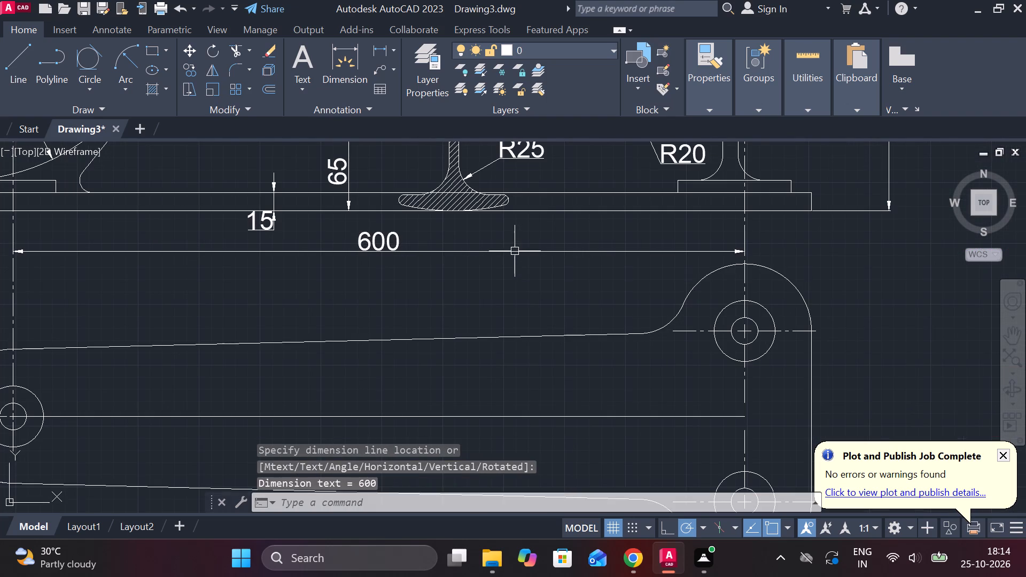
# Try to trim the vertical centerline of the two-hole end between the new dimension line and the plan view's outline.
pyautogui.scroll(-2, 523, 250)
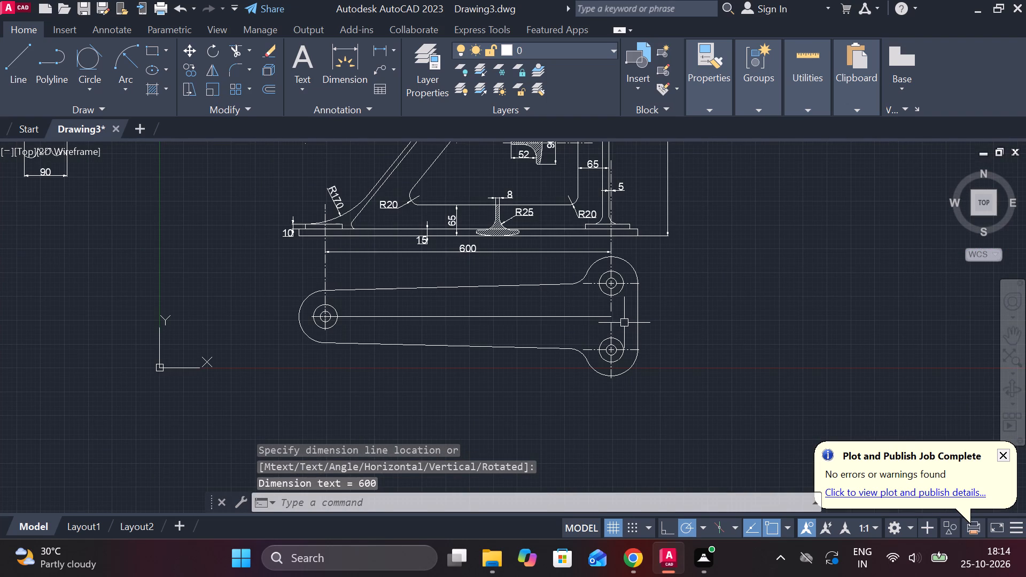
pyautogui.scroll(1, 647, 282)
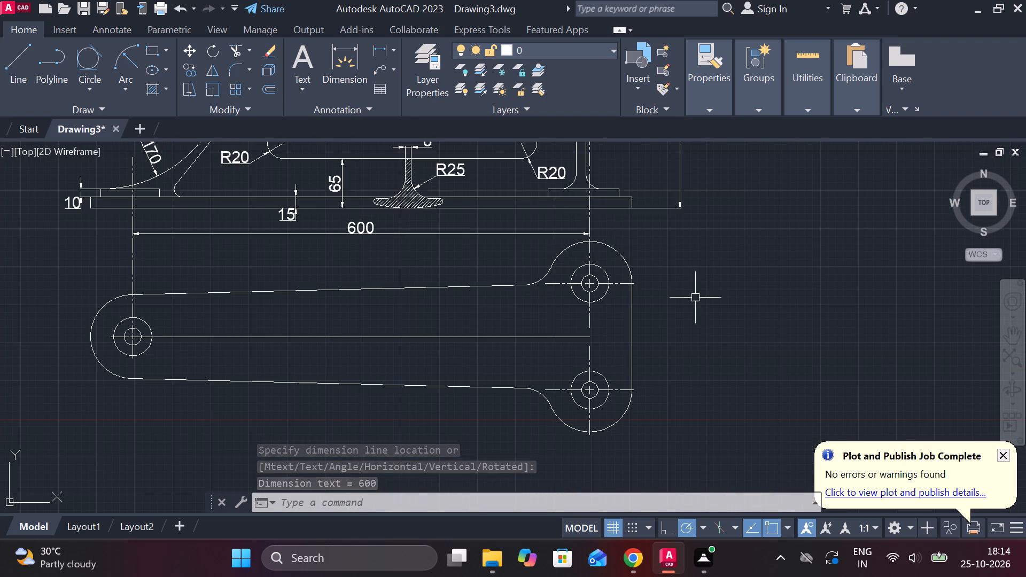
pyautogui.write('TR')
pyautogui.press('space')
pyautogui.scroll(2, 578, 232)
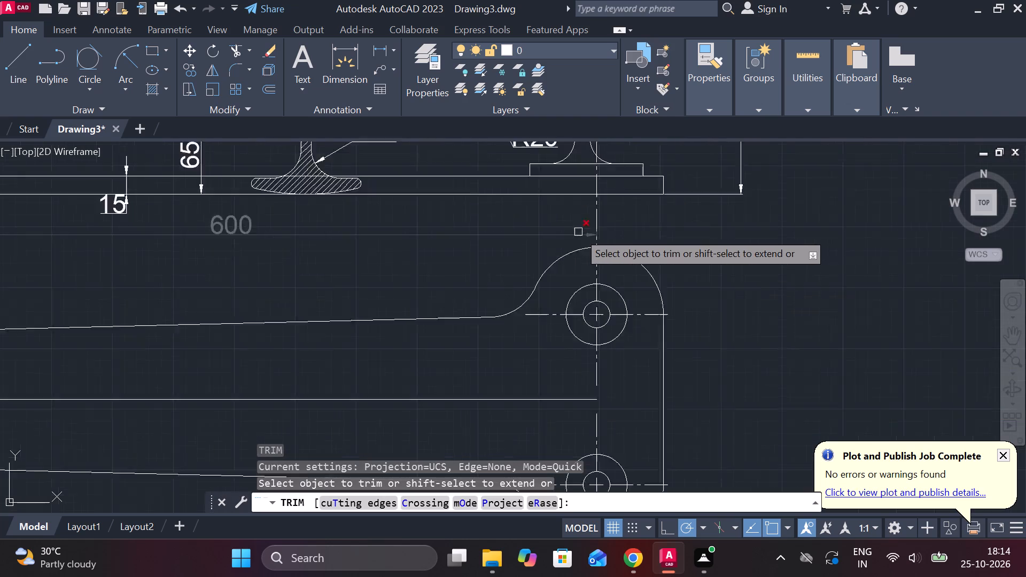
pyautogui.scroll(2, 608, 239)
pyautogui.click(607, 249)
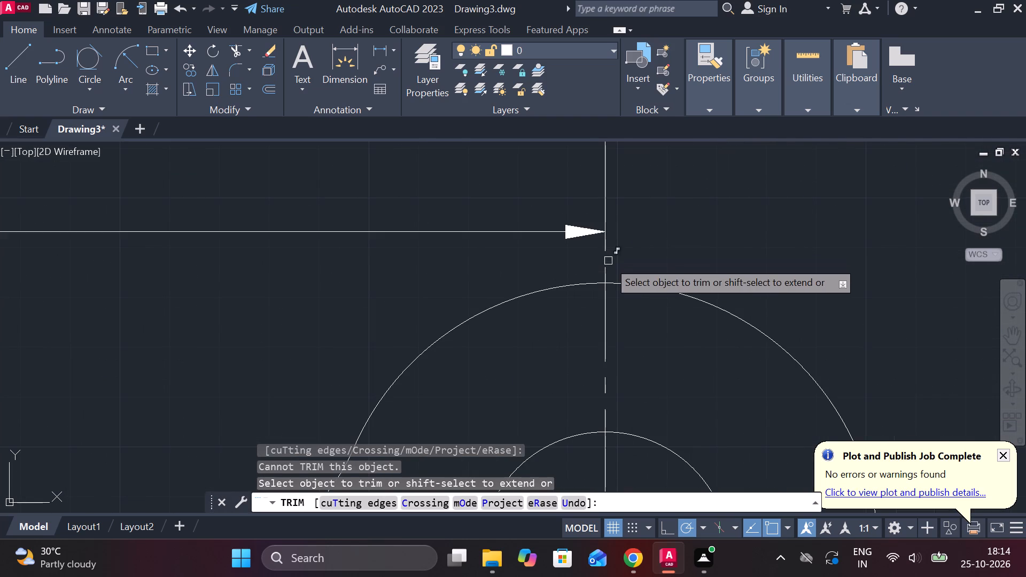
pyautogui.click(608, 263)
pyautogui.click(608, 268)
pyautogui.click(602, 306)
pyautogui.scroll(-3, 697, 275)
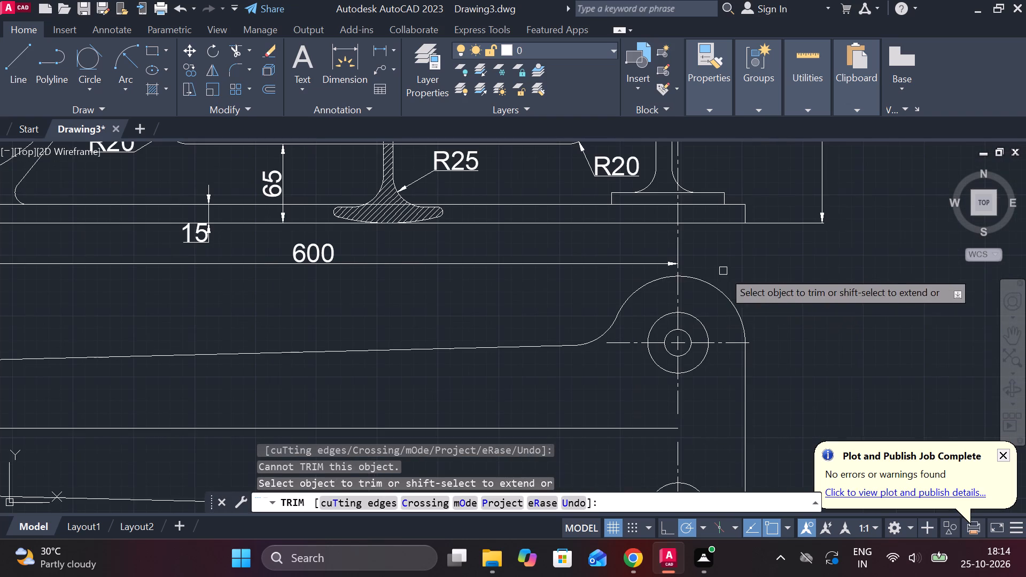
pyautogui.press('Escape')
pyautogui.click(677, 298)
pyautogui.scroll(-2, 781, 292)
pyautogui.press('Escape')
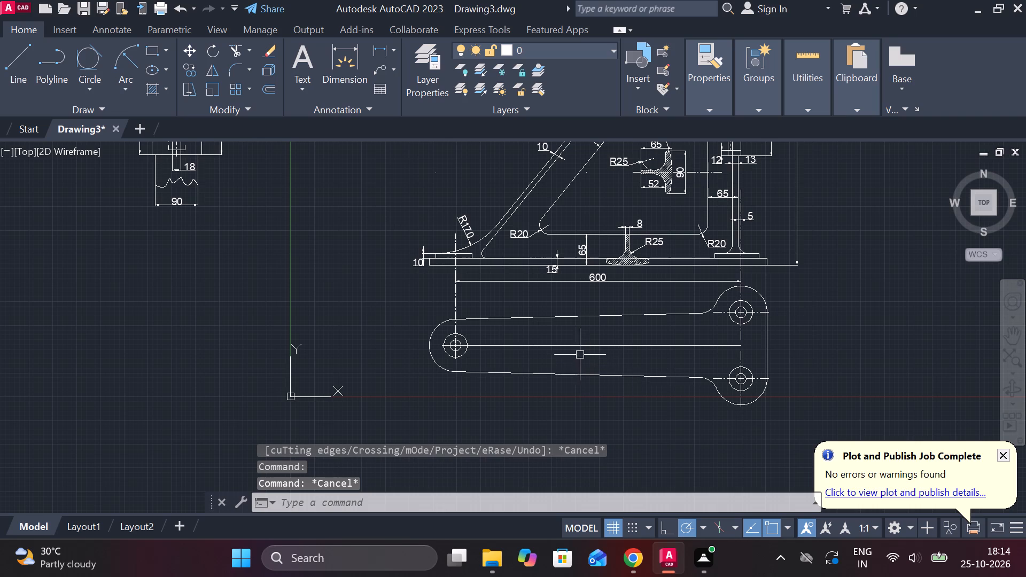
# Lengthen the plan view's horizontal axis line so it extends past the outline at both ends.
pyautogui.click(569, 346)
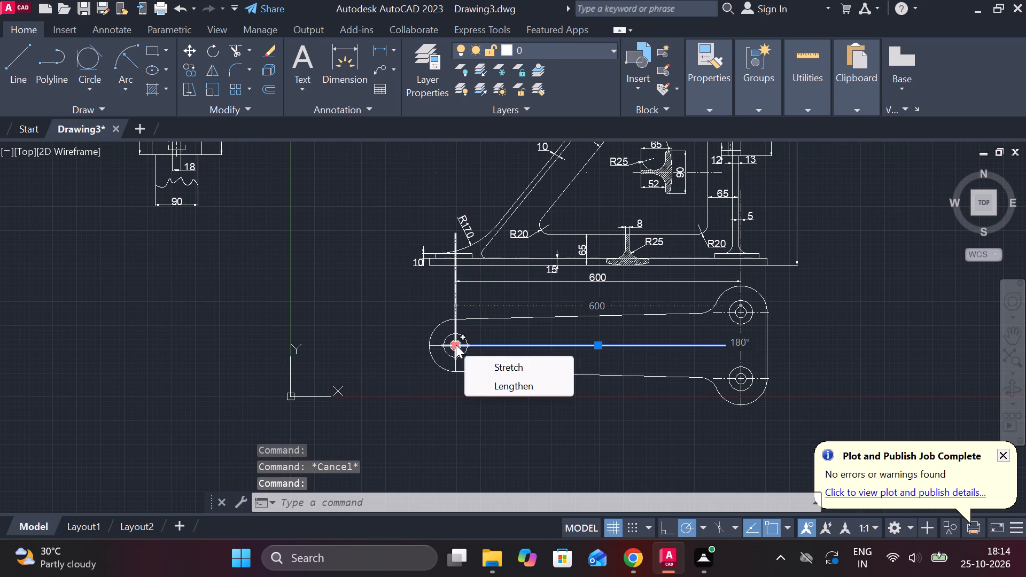
pyautogui.click(518, 391)
pyautogui.click(416, 361)
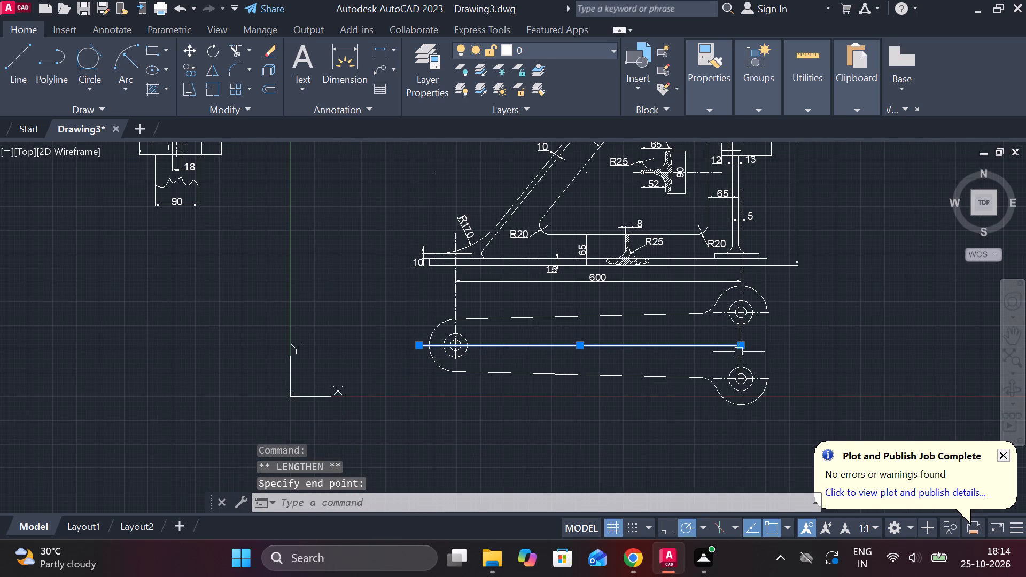
pyautogui.click(779, 388)
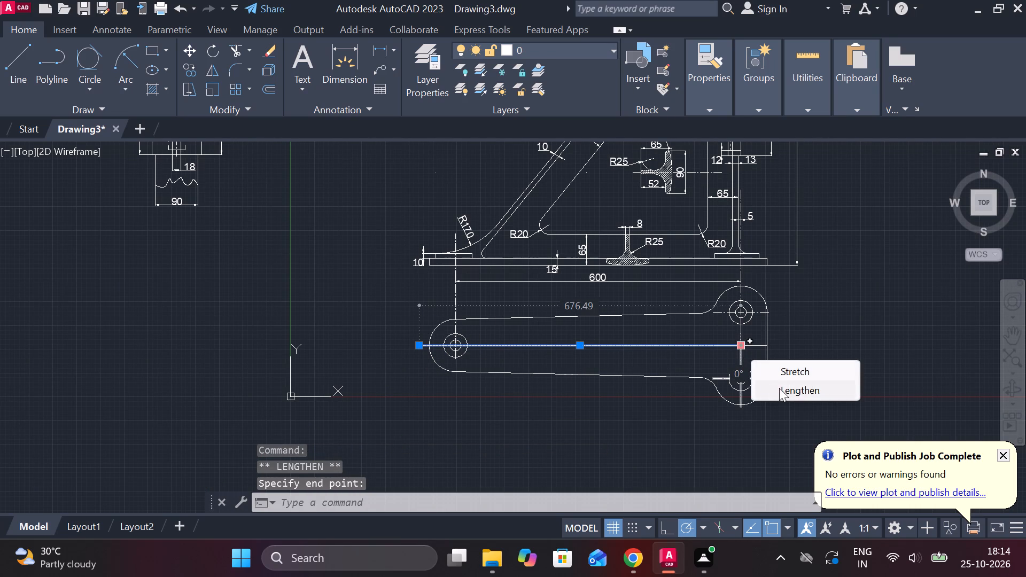
pyautogui.click(811, 381)
pyautogui.press('Escape')
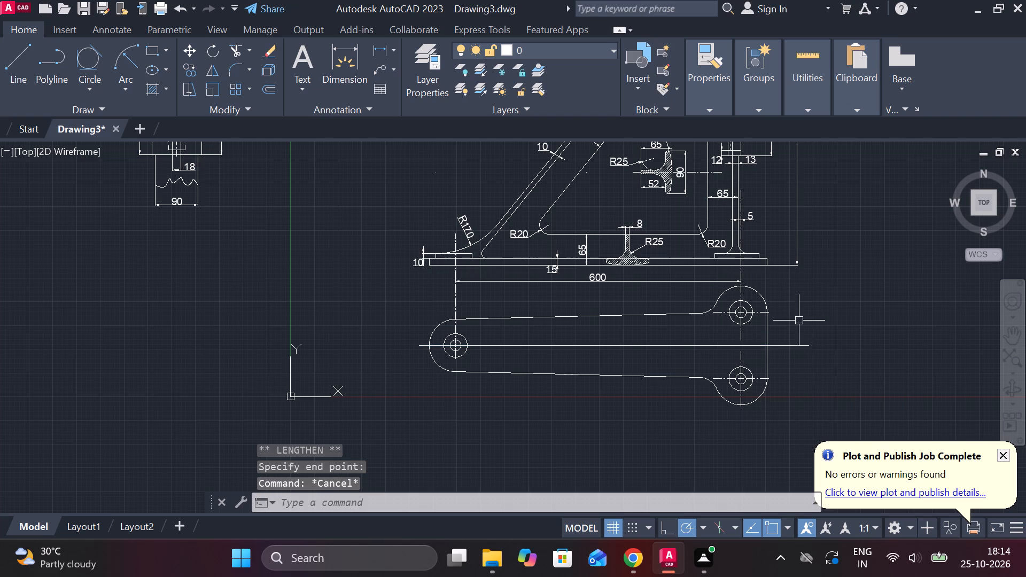
# Set the linetype of the plan view's horizontal axis line to CENTER2.
pyautogui.click(669, 346)
pyautogui.click(714, 104)
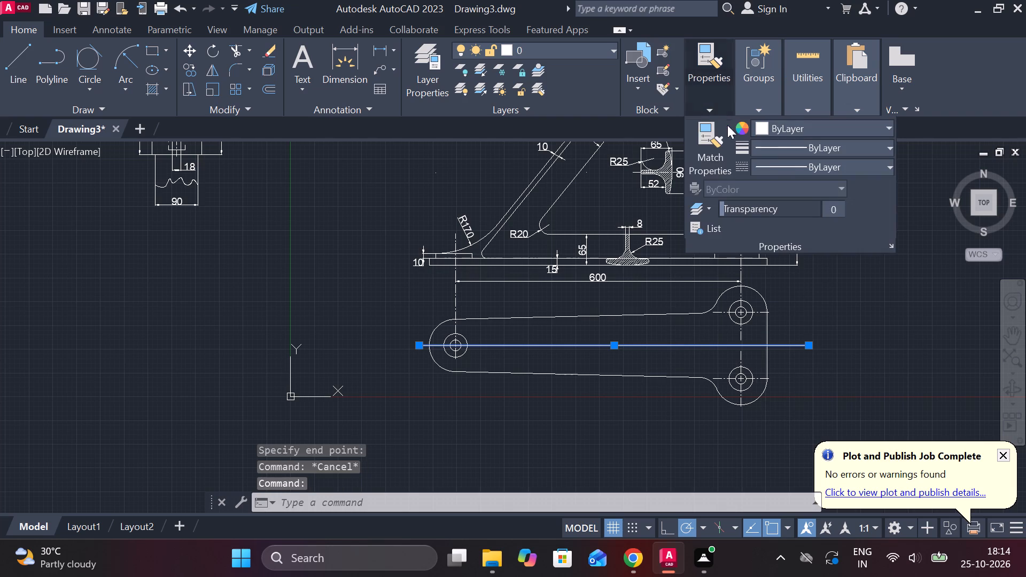
pyautogui.click(792, 162)
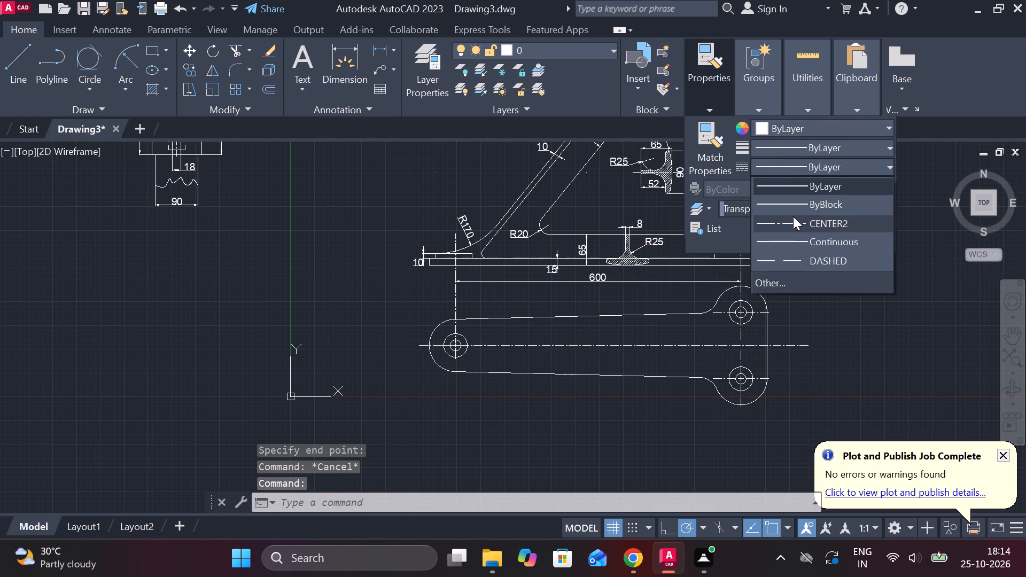
pyautogui.click(793, 216)
pyautogui.press('Escape')
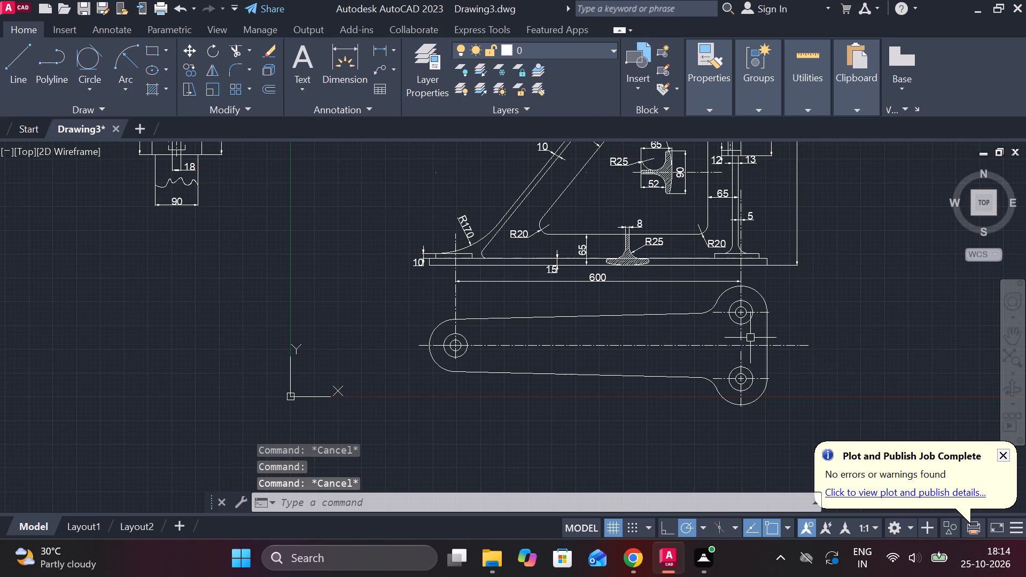
# Move the narrow side view with all its dimensions closer to the bracket's front view.
pyautogui.scroll(-3, 743, 330)
pyautogui.scroll(3, 675, 284)
pyautogui.middleClick(649, 244)
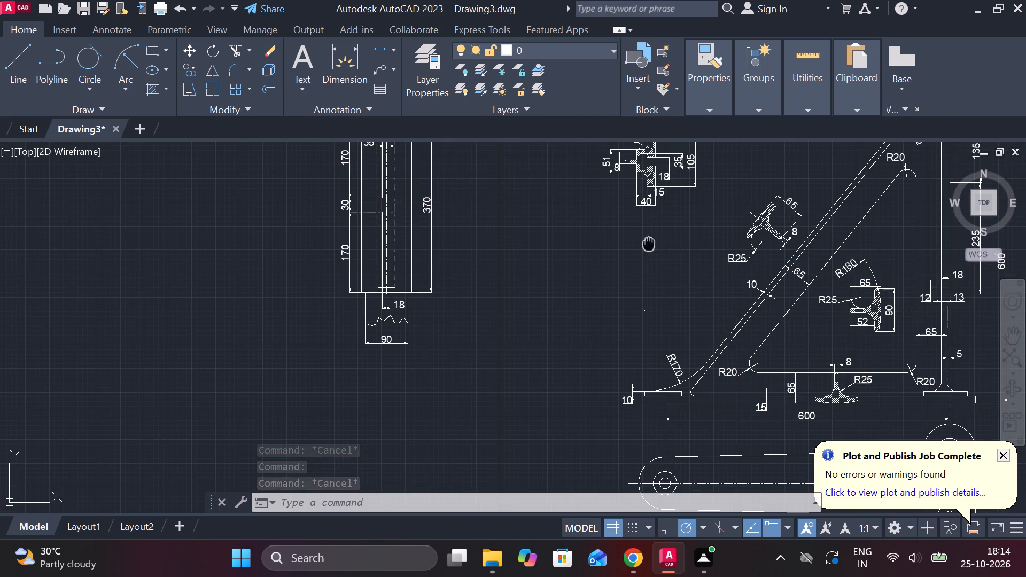
pyautogui.scroll(-1, 546, 251)
pyautogui.moveTo(406, 154); pyautogui.dragTo(403, 185, button='middle')
pyautogui.click(367, 147)
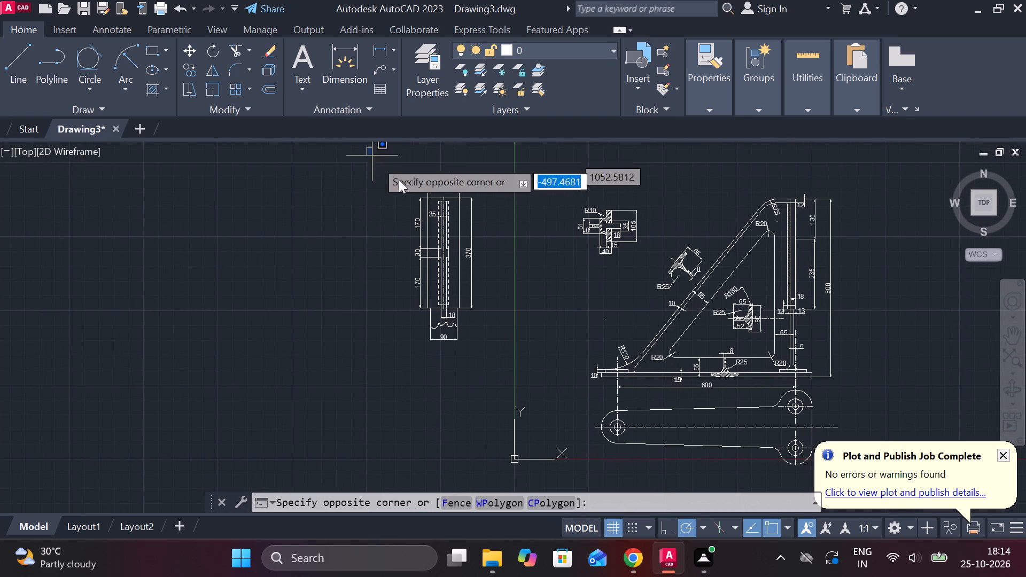
pyautogui.click(502, 379)
pyautogui.press('m')
pyautogui.press('Return')
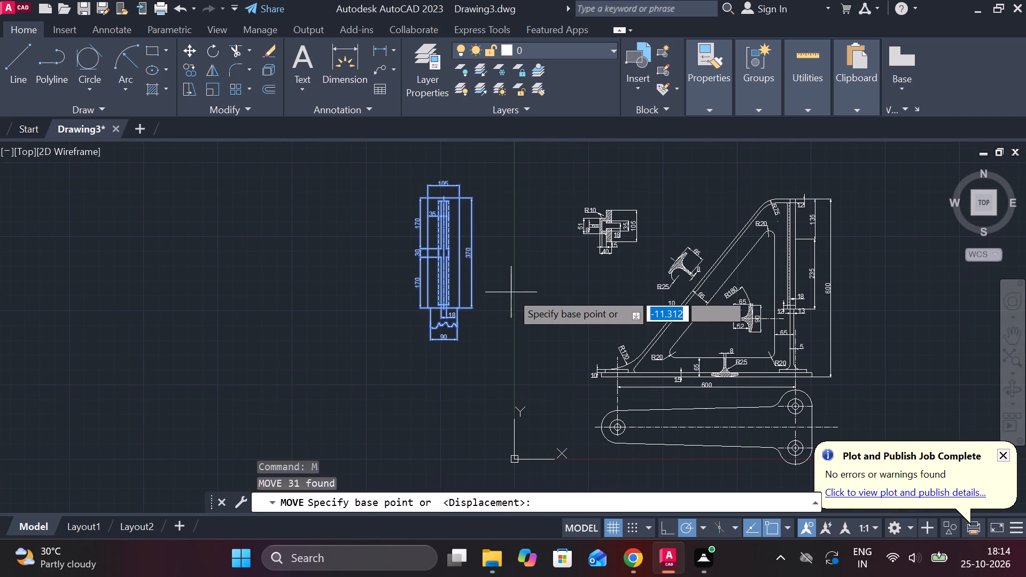
pyautogui.click(537, 293)
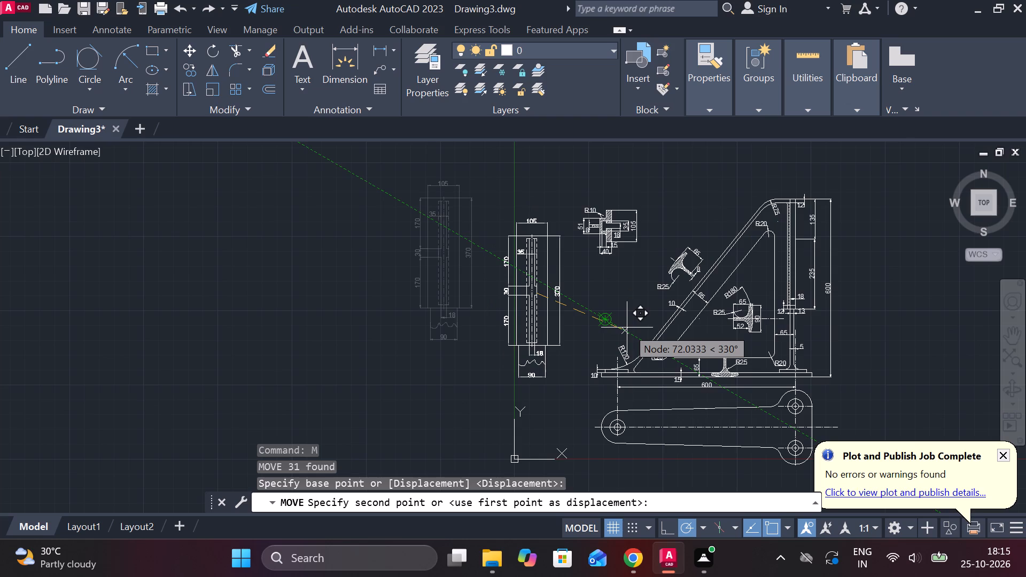
pyautogui.scroll(1, 629, 328)
pyautogui.click(644, 339)
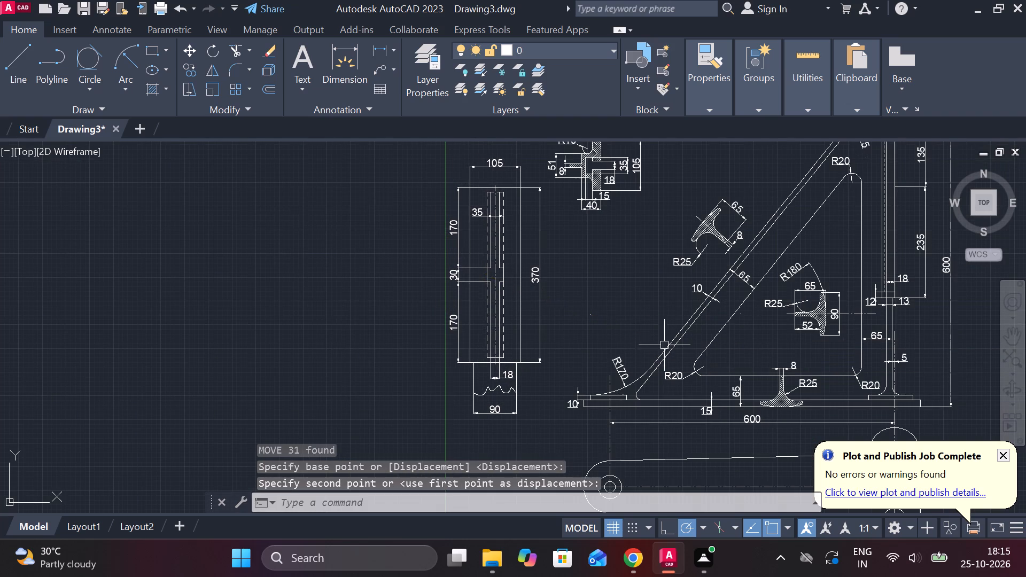
# Copy the small hatched section, including its R10, 51, 8, 35, 18 and 15 dimensions, to the empty area beyond the plan view's two-hole end.
pyautogui.scroll(-1, 663, 327)
pyautogui.moveTo(693, 420); pyautogui.dragTo(543, 317, button='middle')
pyautogui.scroll(2, 539, 356)
pyautogui.moveTo(502, 345); pyautogui.dragTo(550, 372, button='middle')
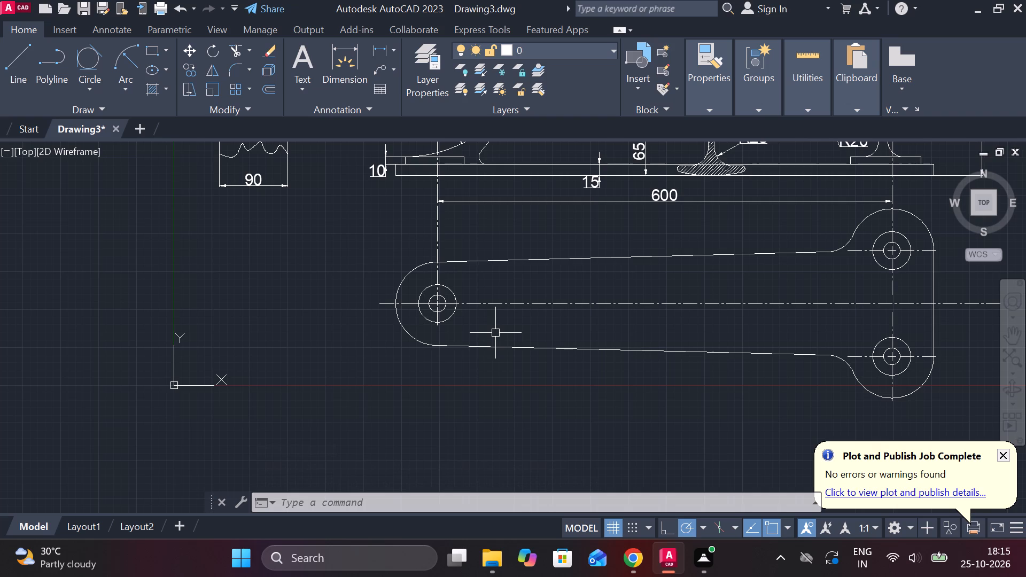
pyautogui.moveTo(503, 323); pyautogui.dragTo(563, 576, button='middle')
pyautogui.moveTo(556, 352); pyautogui.dragTo(569, 576, button='middle')
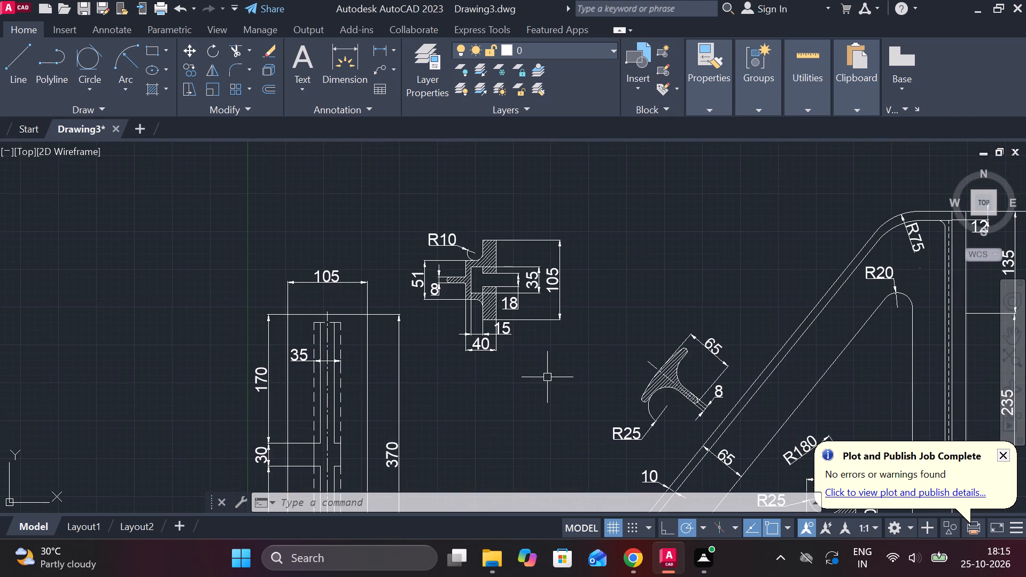
pyautogui.scroll(1, 510, 348)
pyautogui.moveTo(380, 199); pyautogui.dragTo(395, 247, button='middle')
pyautogui.moveTo(328, 179); pyautogui.dragTo(381, 210)
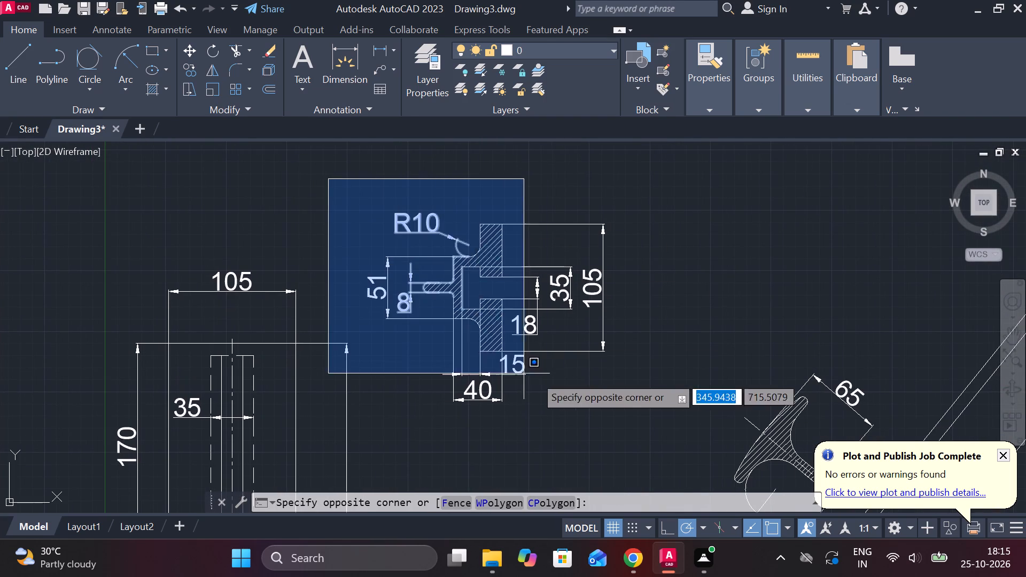
pyautogui.click(601, 388)
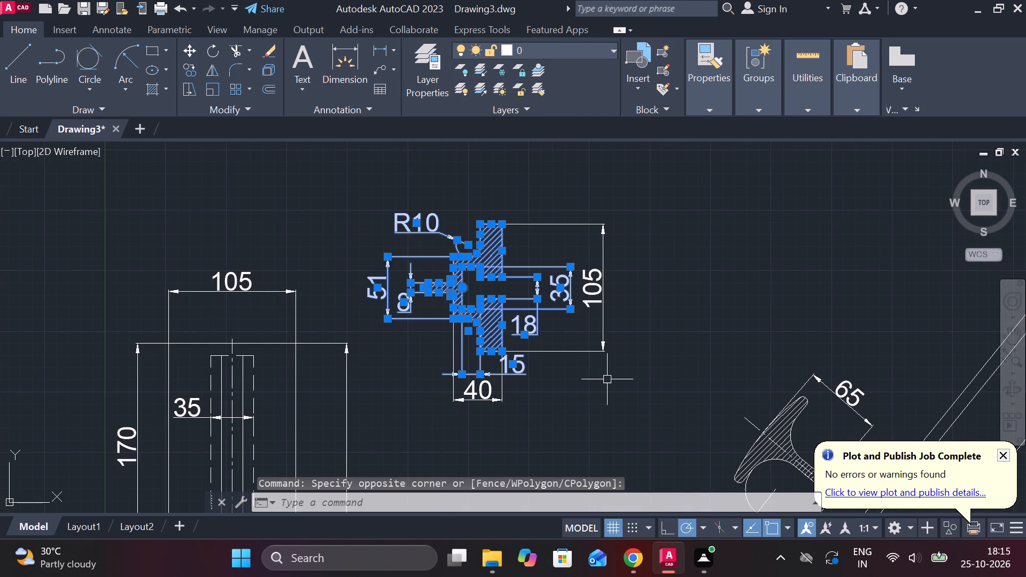
pyautogui.write('CO')
pyautogui.press('Return')
pyautogui.click(607, 379)
pyautogui.scroll(-2, 603, 366)
pyautogui.moveTo(583, 361); pyautogui.dragTo(524, 303, button='middle')
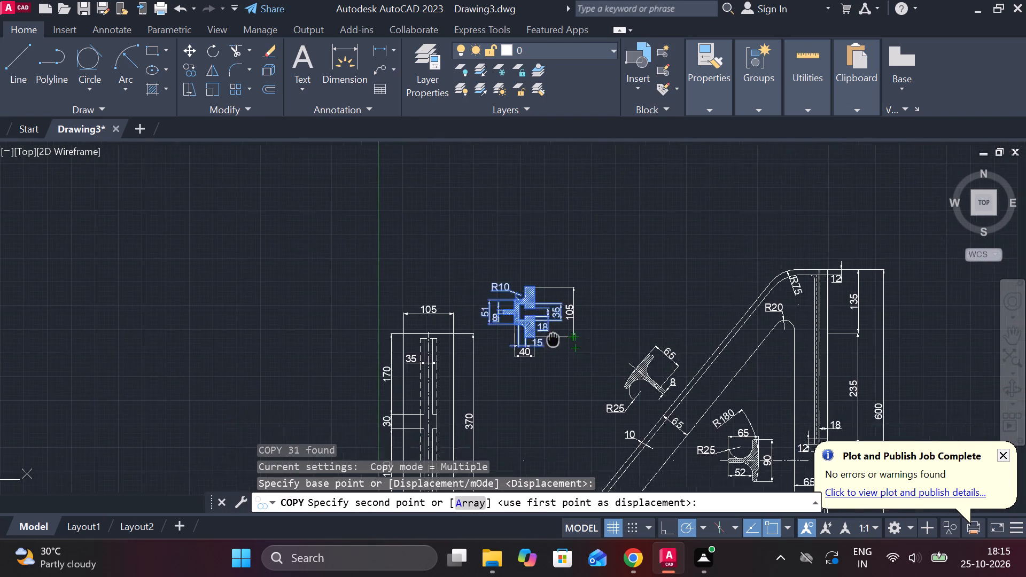
pyautogui.moveTo(524, 303); pyautogui.dragTo(509, 280, button='middle')
pyautogui.scroll(-1, 512, 290)
pyautogui.moveTo(720, 478); pyautogui.dragTo(631, 309, button='middle')
pyautogui.scroll(2, 626, 288)
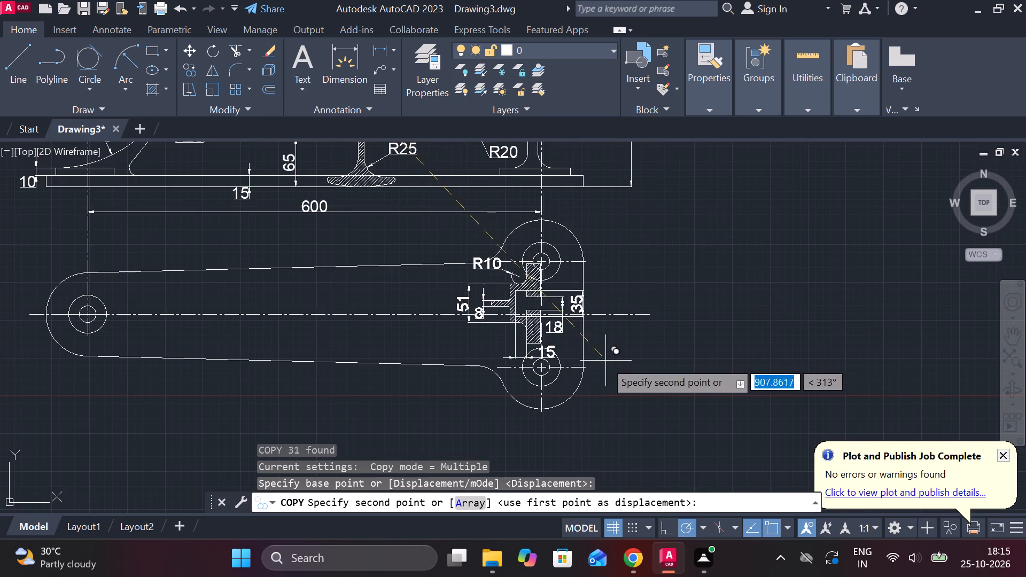
pyautogui.click(862, 329)
pyautogui.press('Escape')
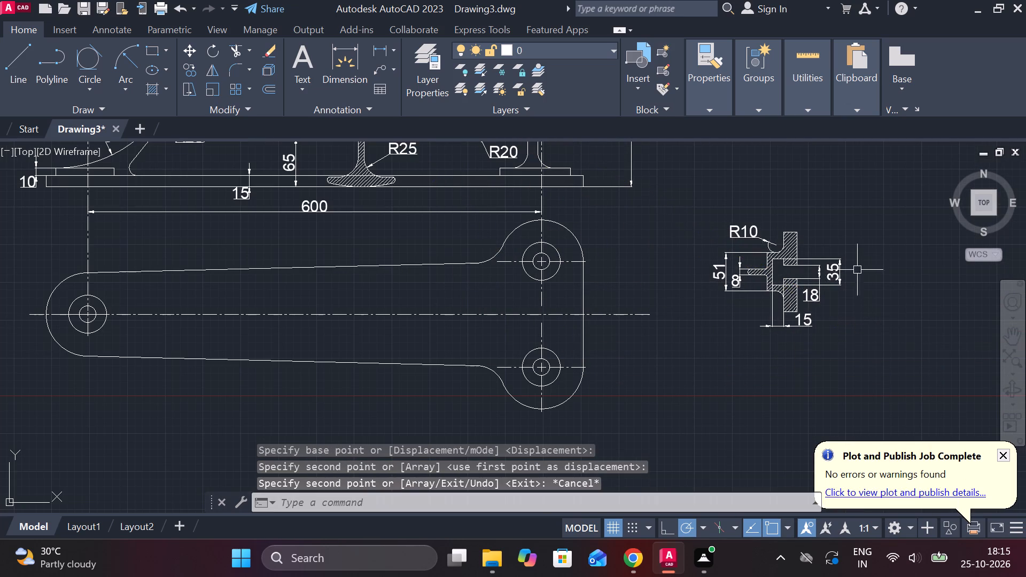
# Erase the R10, 8, 51, 35, 18 and 15 dimensions from the copied section beside the plan view.
pyautogui.click(753, 239)
pyautogui.click(733, 297)
pyautogui.click(720, 270)
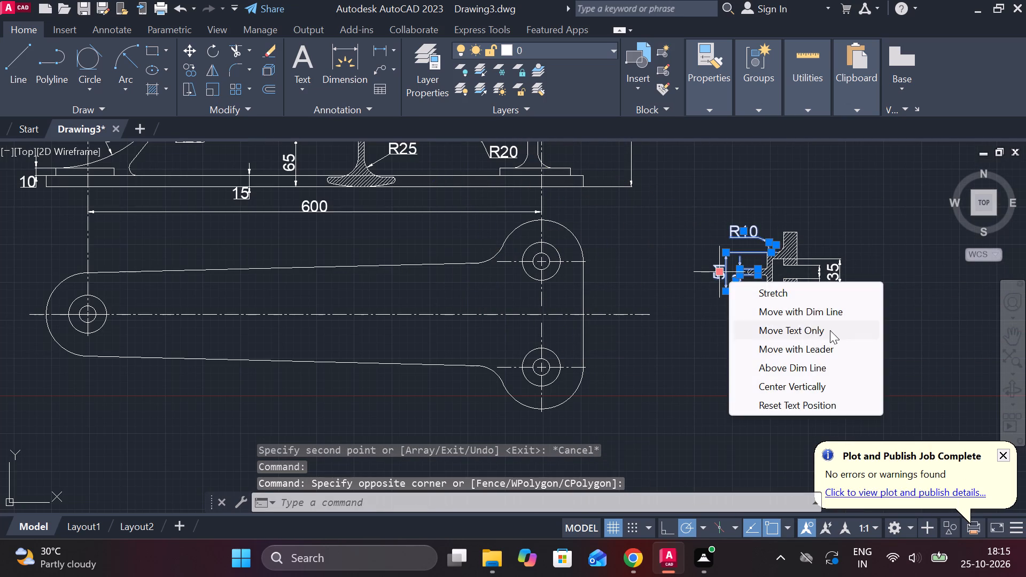
pyautogui.press('Escape')
pyautogui.click(837, 277)
pyautogui.click(819, 294)
pyautogui.click(814, 316)
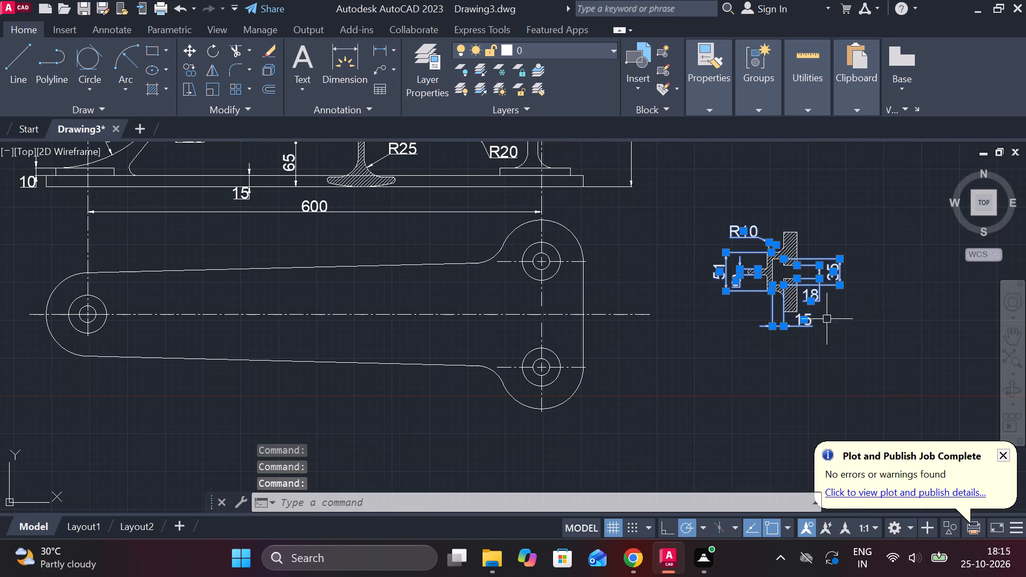
pyautogui.write('E')
pyautogui.press('space')
# Move the copied hatched section onto the plan view's horizontal axis line, just outside the two-hole end's outline.
pyautogui.moveTo(706, 206); pyautogui.dragTo(726, 220)
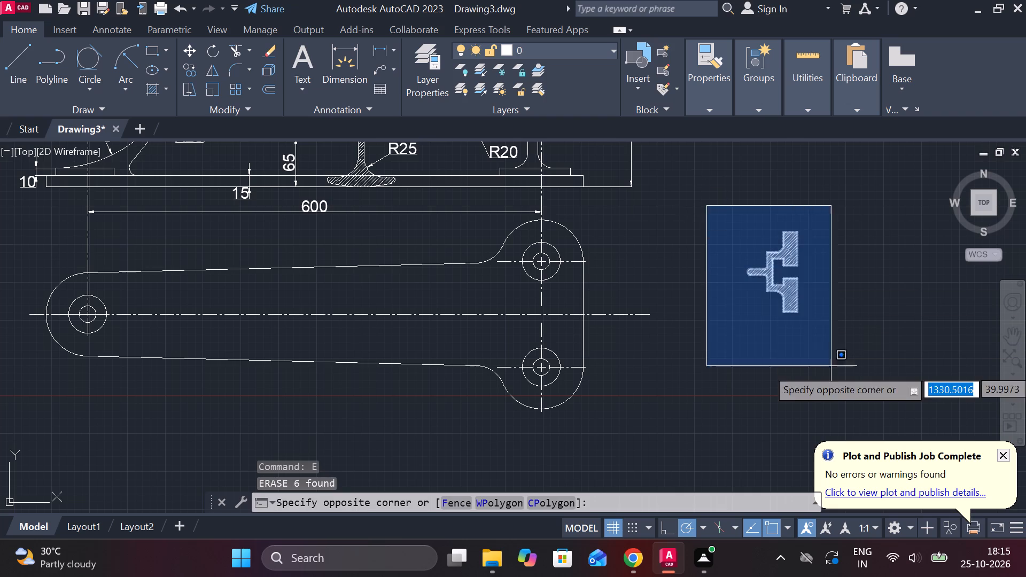
pyautogui.click(840, 370)
pyautogui.press('m')
pyautogui.press('Return')
pyautogui.scroll(2, 797, 272)
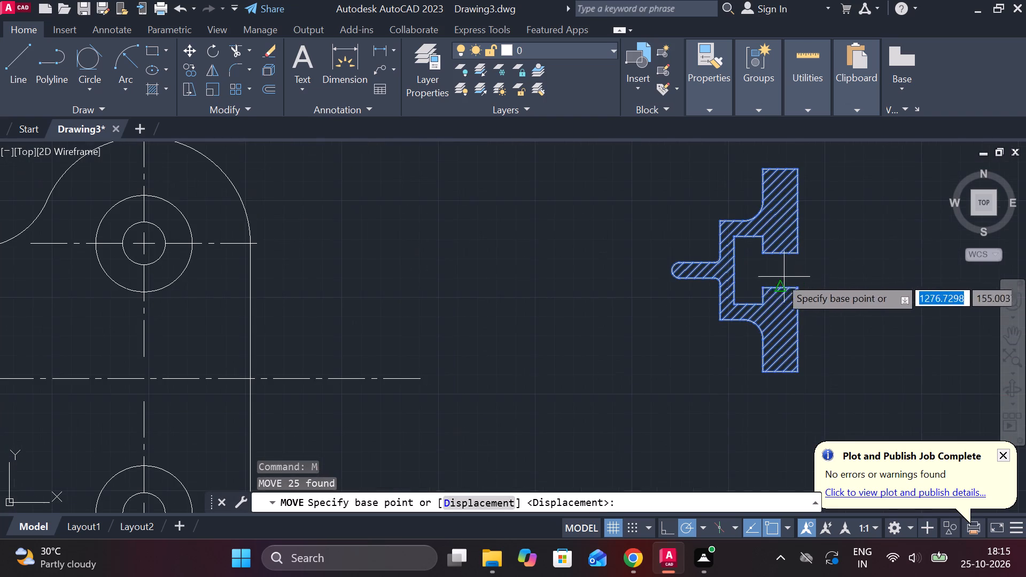
pyautogui.click(732, 267)
pyautogui.scroll(-2, 740, 282)
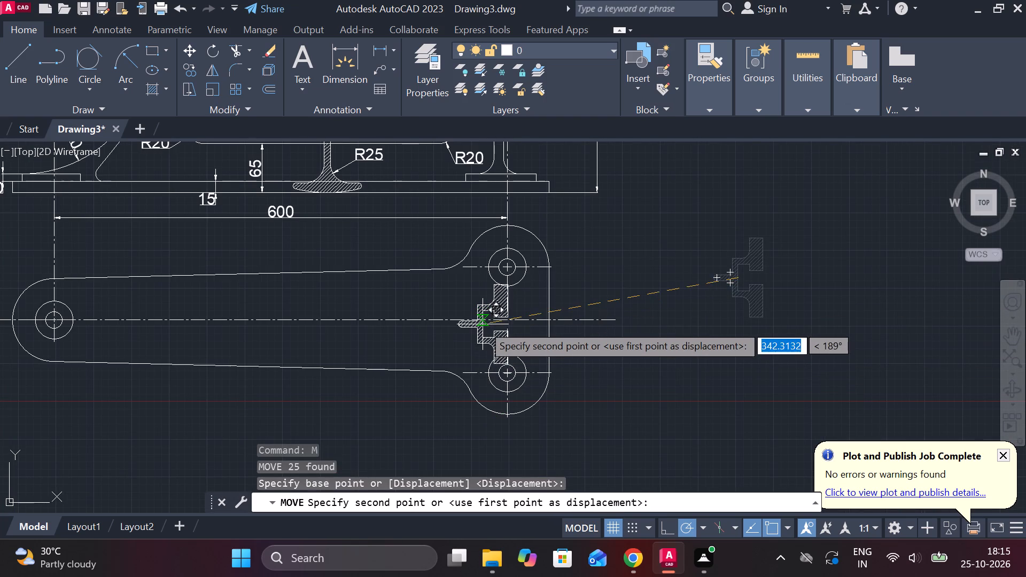
pyautogui.scroll(2, 485, 325)
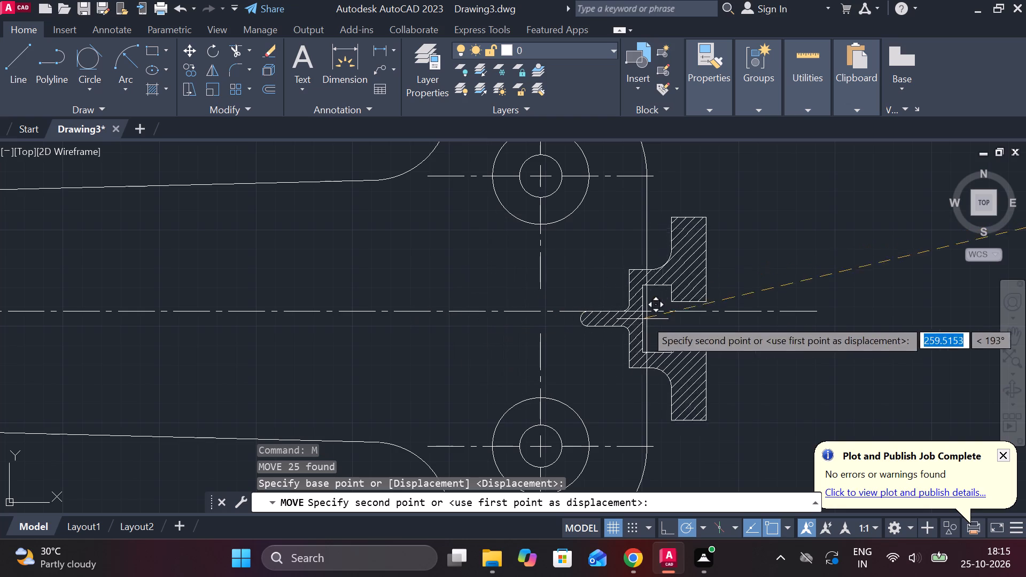
pyautogui.click(741, 323)
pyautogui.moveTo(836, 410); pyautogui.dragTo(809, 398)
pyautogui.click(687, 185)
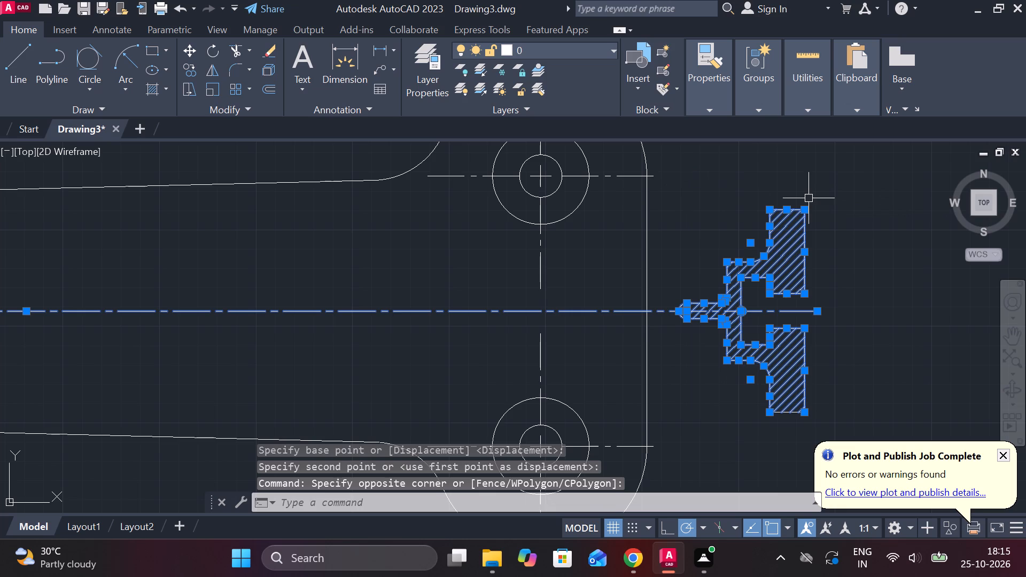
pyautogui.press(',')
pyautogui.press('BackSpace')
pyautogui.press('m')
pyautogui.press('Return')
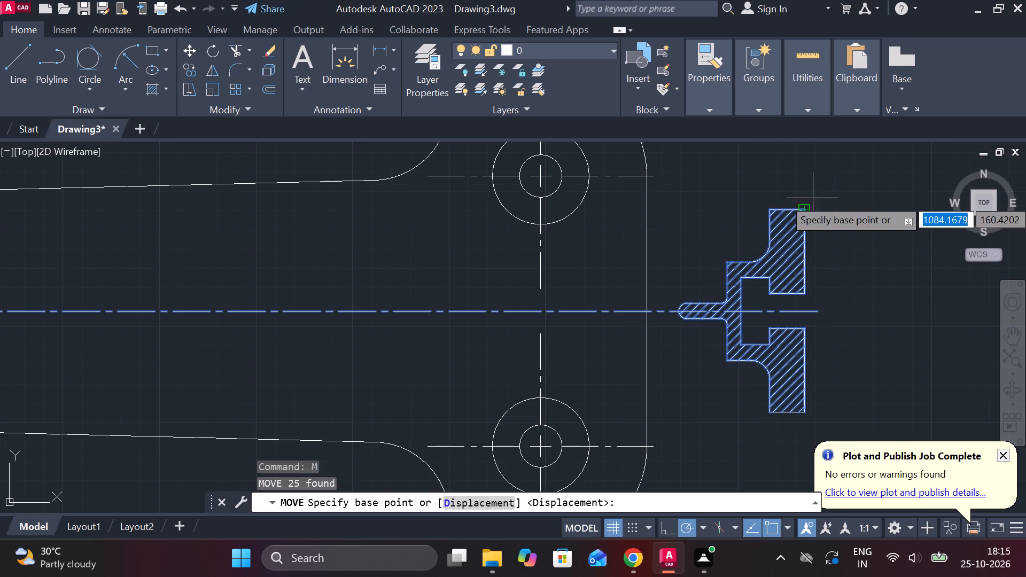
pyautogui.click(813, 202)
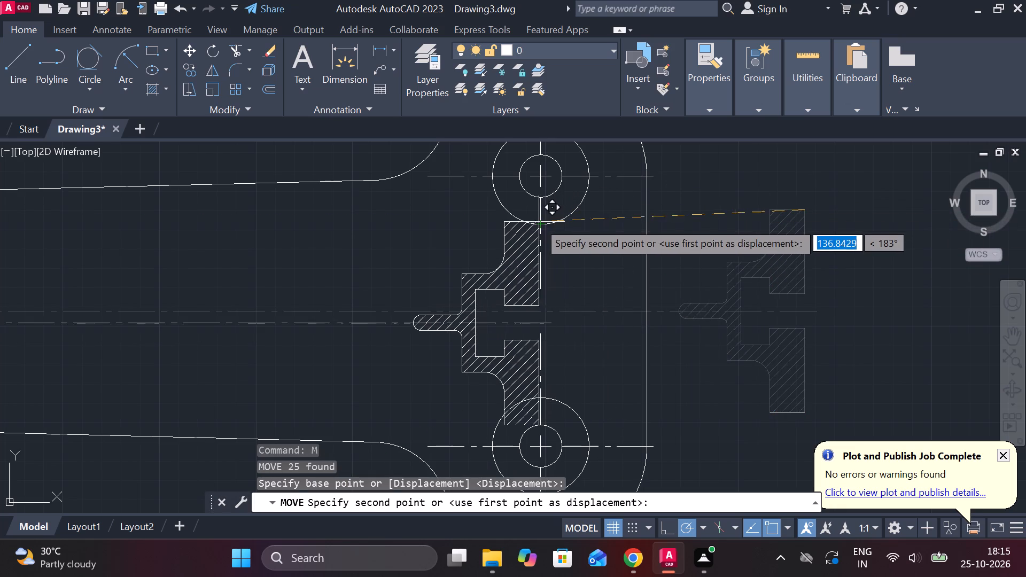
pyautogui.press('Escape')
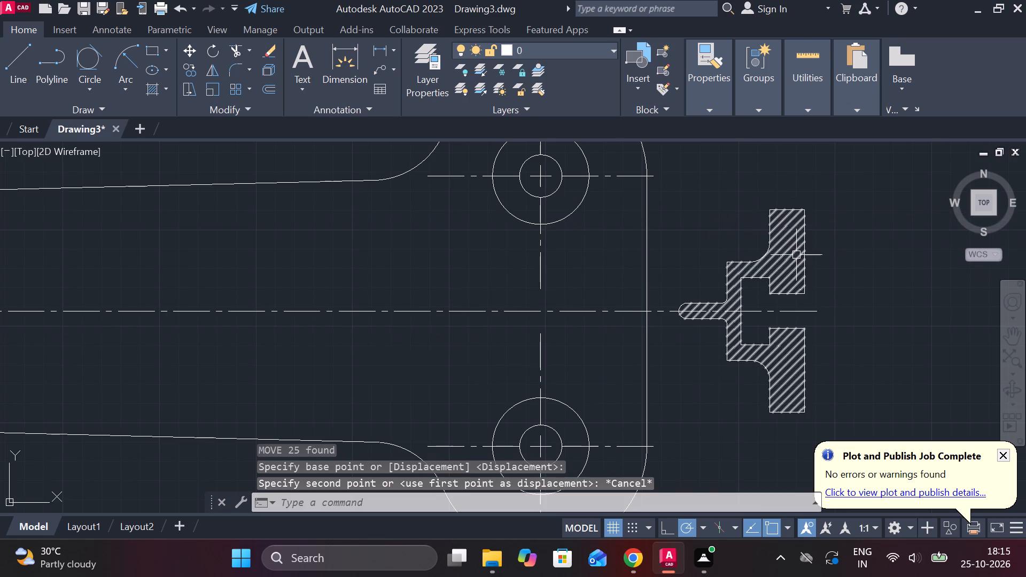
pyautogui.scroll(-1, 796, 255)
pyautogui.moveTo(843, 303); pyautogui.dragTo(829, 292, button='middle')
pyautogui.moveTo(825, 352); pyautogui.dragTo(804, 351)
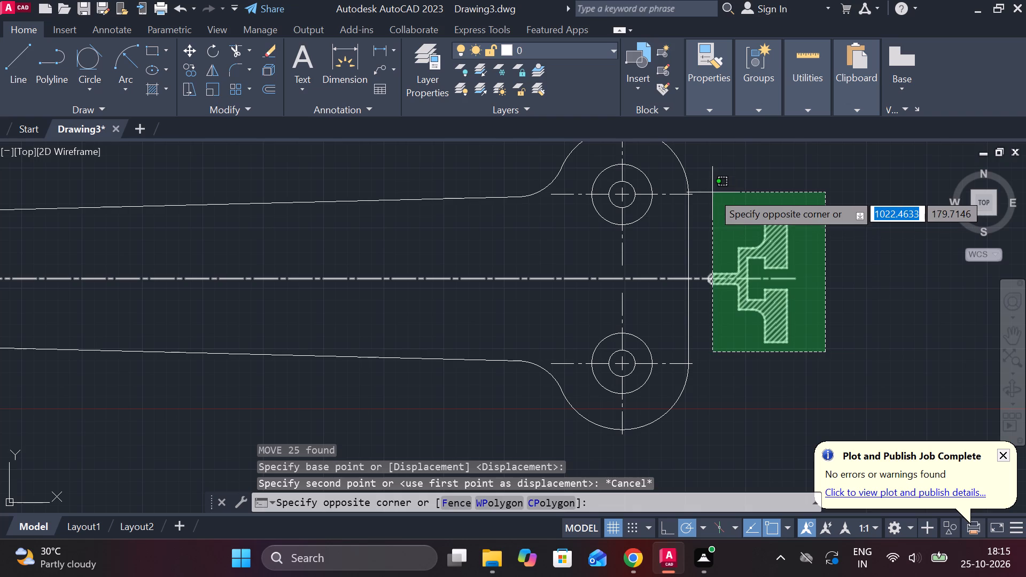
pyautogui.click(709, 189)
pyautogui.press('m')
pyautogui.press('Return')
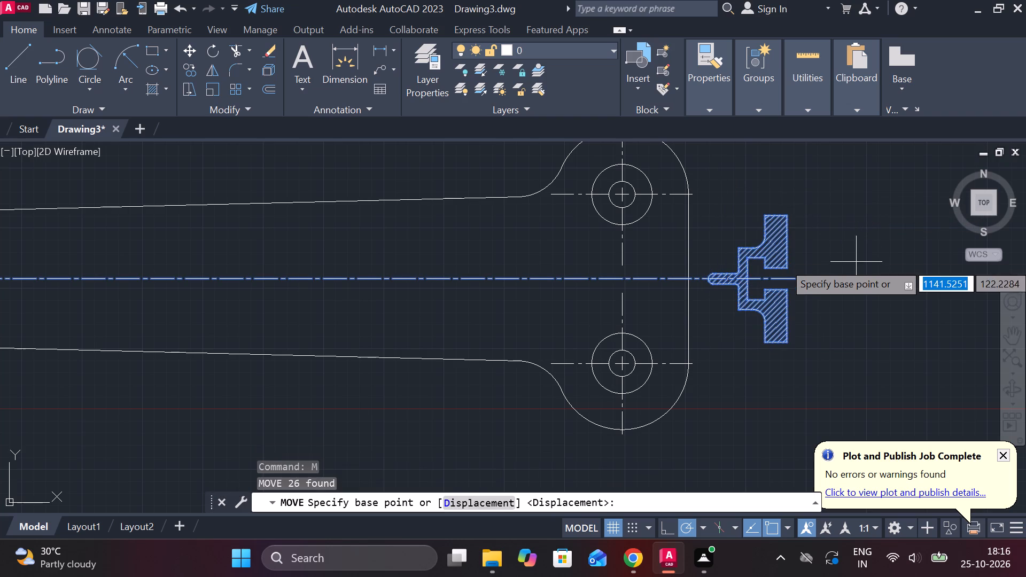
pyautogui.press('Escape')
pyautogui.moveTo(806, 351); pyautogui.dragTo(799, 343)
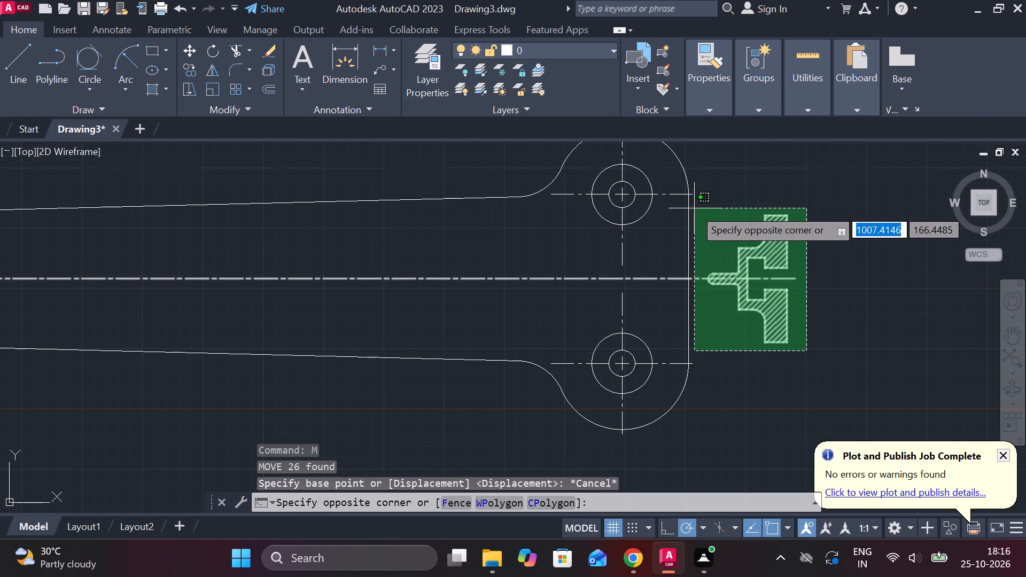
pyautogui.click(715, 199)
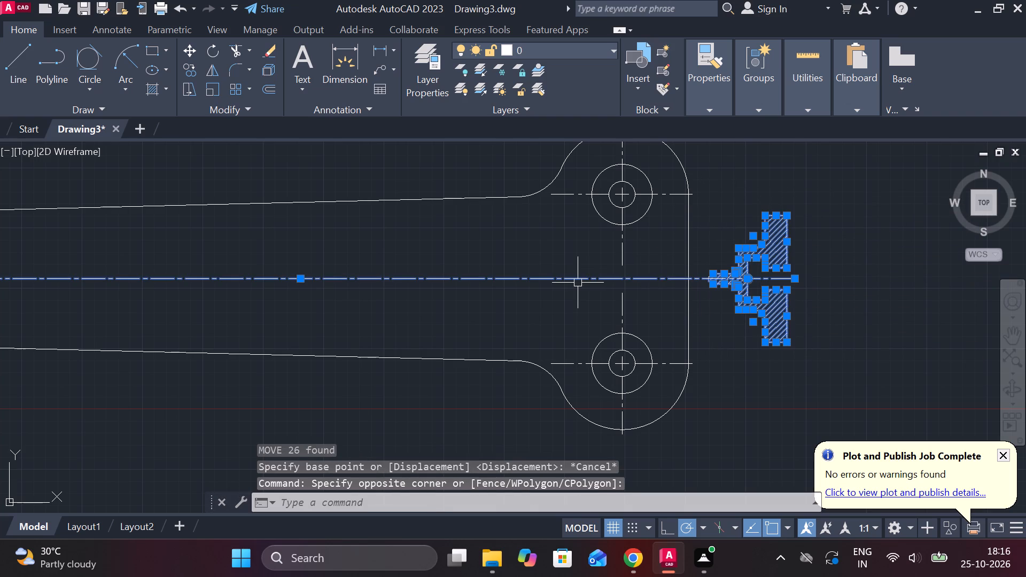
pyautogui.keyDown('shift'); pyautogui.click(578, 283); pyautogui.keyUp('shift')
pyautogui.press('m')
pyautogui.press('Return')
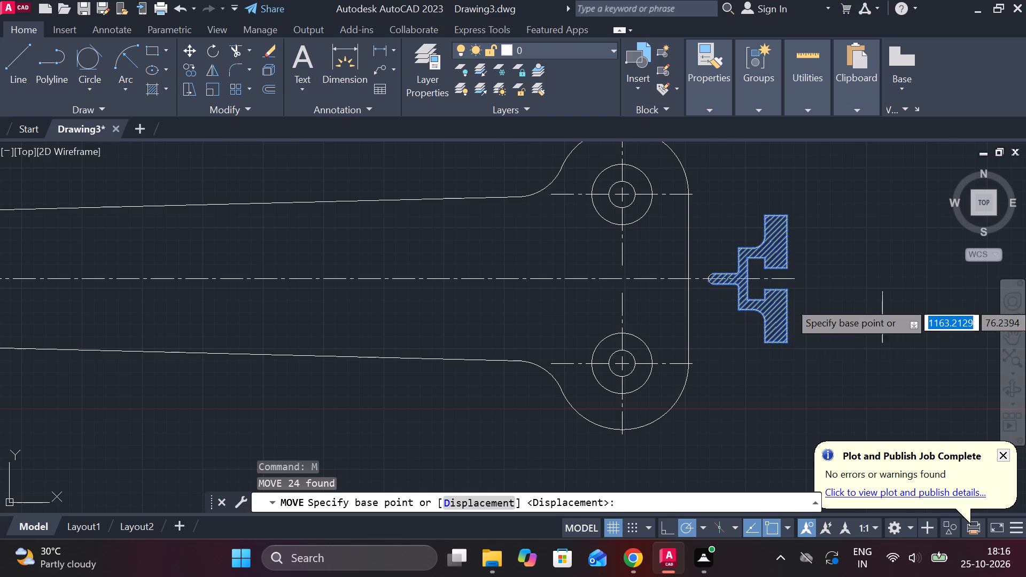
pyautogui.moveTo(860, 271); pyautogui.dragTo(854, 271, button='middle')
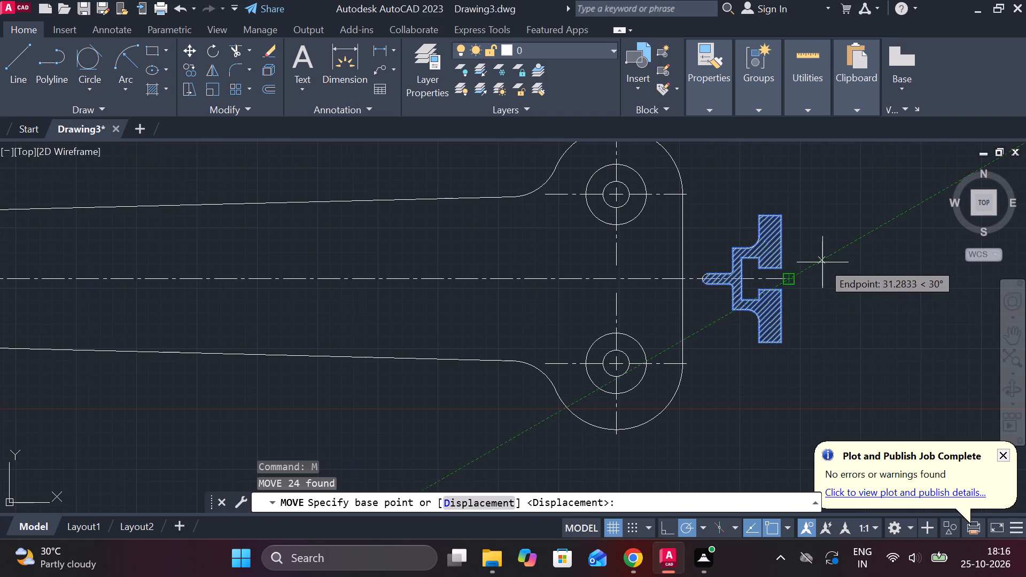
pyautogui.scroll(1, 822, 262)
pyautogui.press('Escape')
# Draw an 18 mm vertical line closing the open gap between the copied section's two flange halves.
pyautogui.press('l')
pyautogui.press('Return')
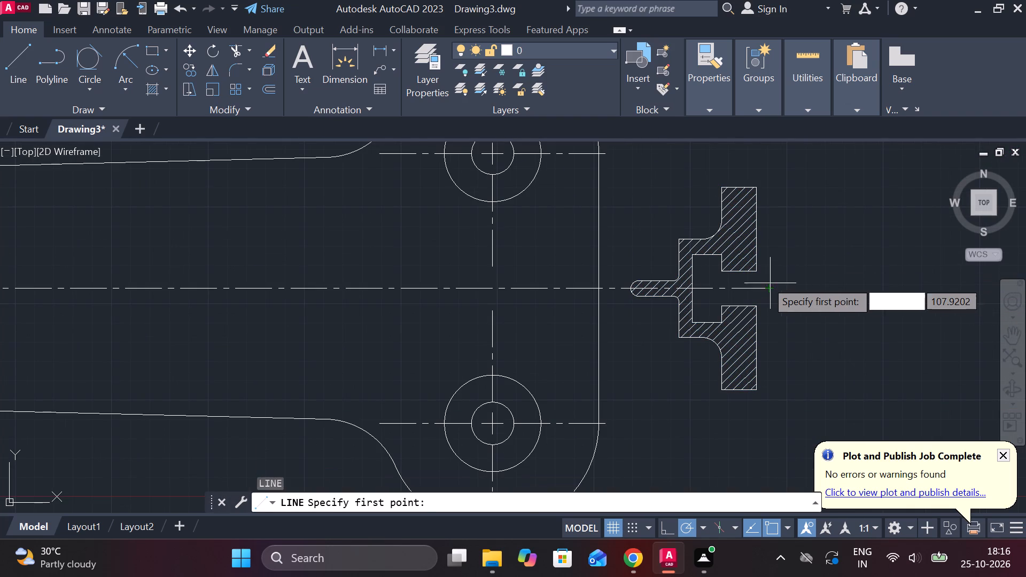
pyautogui.click(759, 271)
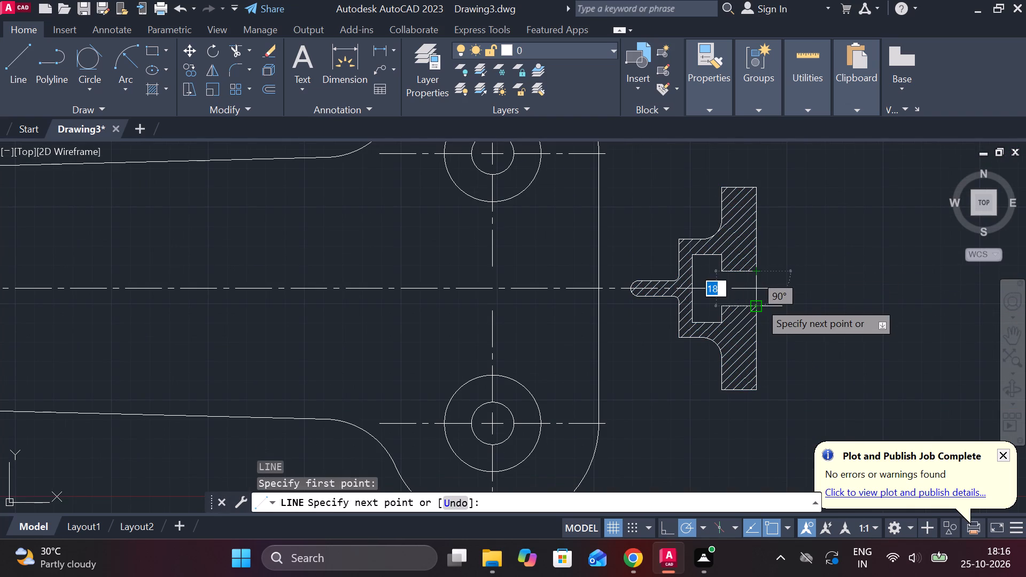
pyautogui.click(759, 302)
pyautogui.press('Escape')
# Move the copied section by its closing line's midpoint to the intersection of the plan view's horizontal axis and two-hole vertical centerline.
pyautogui.scroll(-1, 829, 276)
pyautogui.moveTo(810, 354); pyautogui.dragTo(787, 331)
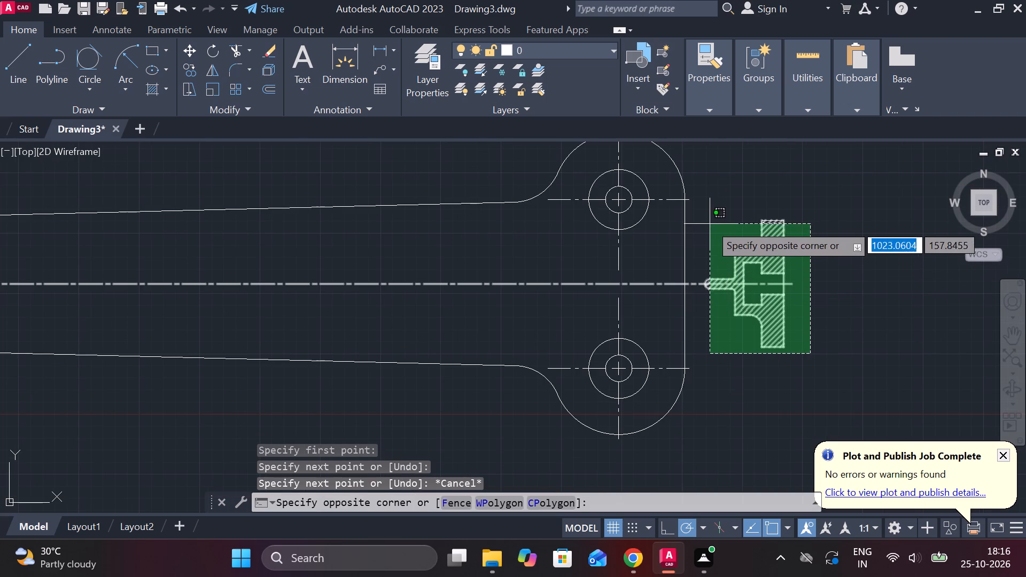
pyautogui.click(708, 203)
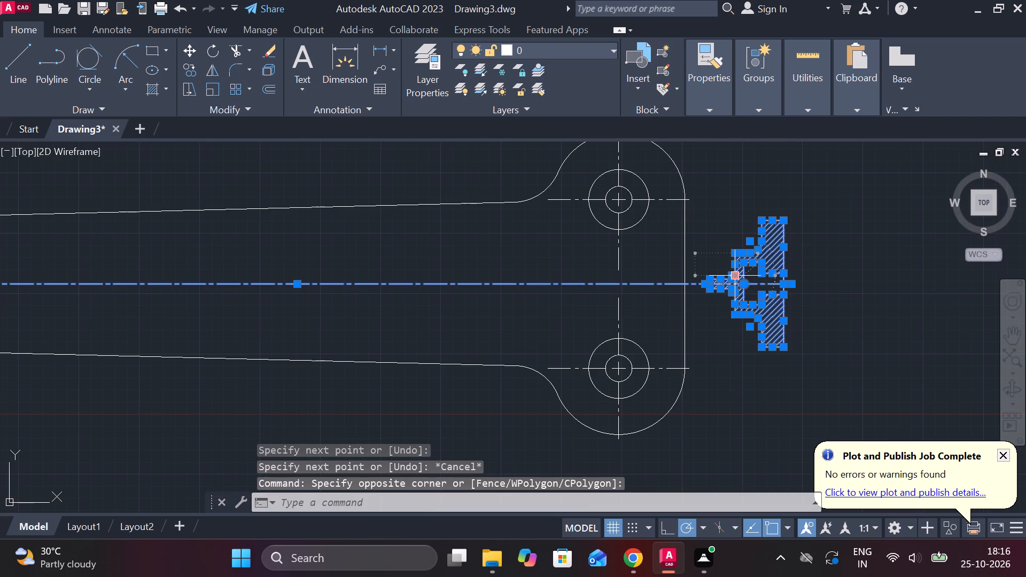
pyautogui.keyDown('shift'); pyautogui.click(600, 279); pyautogui.keyUp('shift')
pyautogui.keyDown('shift'); pyautogui.click(596, 284); pyautogui.keyUp('shift')
pyautogui.keyDown('shift'); pyautogui.click(588, 285); pyautogui.keyUp('shift')
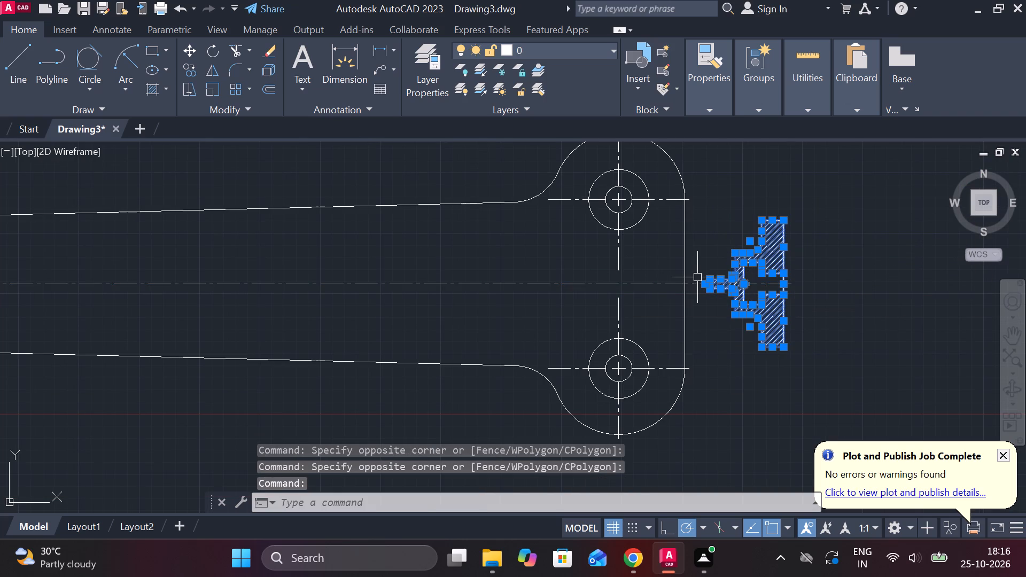
pyautogui.press('m')
pyautogui.press('Return')
pyautogui.scroll(1, 877, 254)
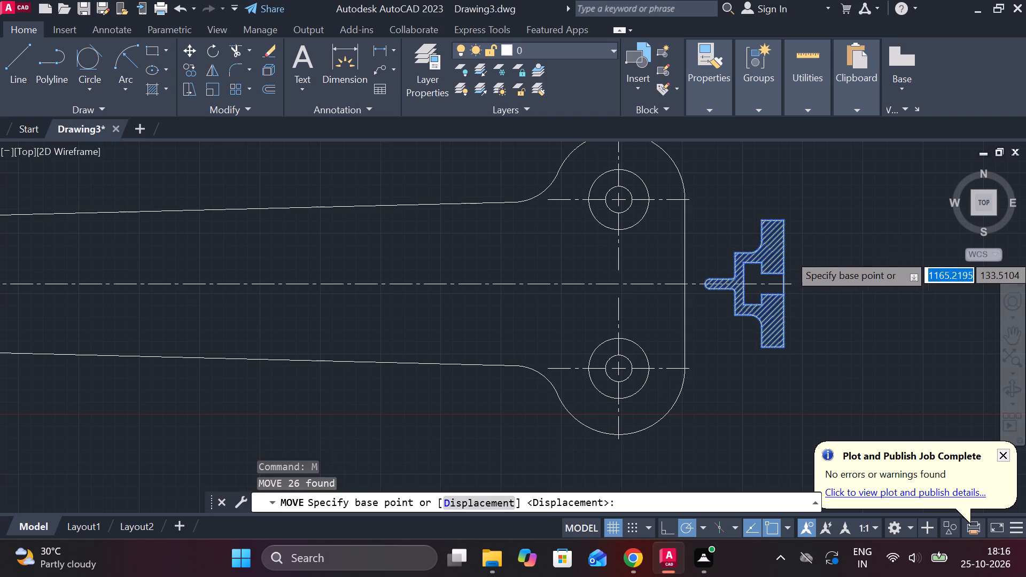
pyautogui.scroll(1, 877, 254)
pyautogui.click(633, 328)
pyautogui.scroll(-2, 650, 325)
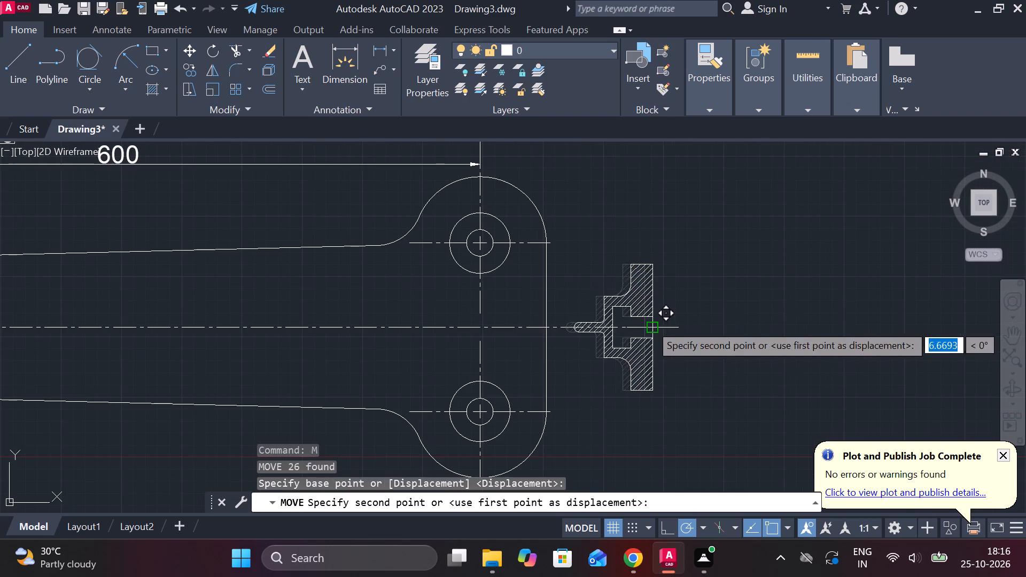
pyautogui.scroll(1, 581, 330)
pyautogui.moveTo(581, 330); pyautogui.dragTo(646, 303, button='middle')
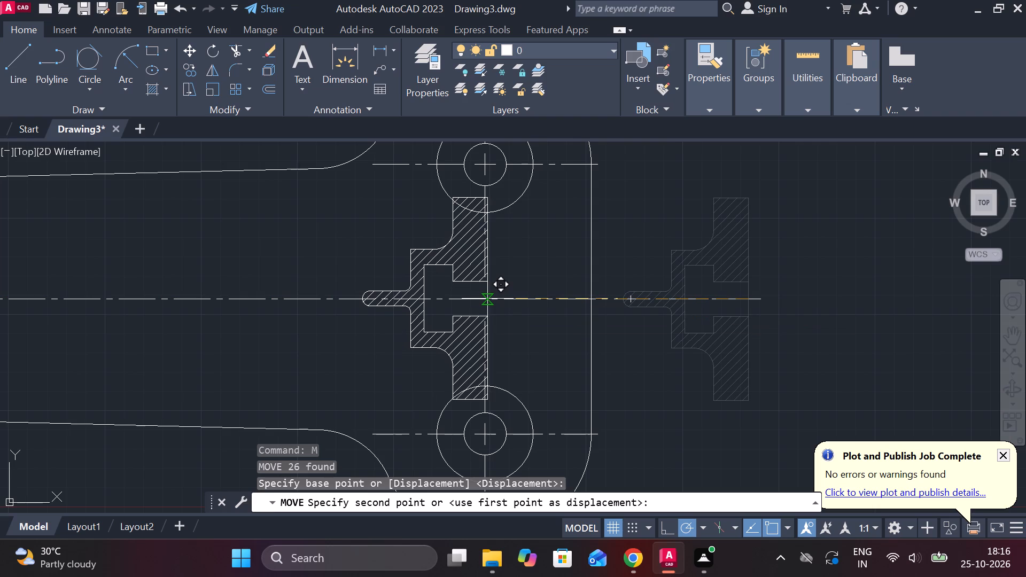
pyautogui.click(485, 300)
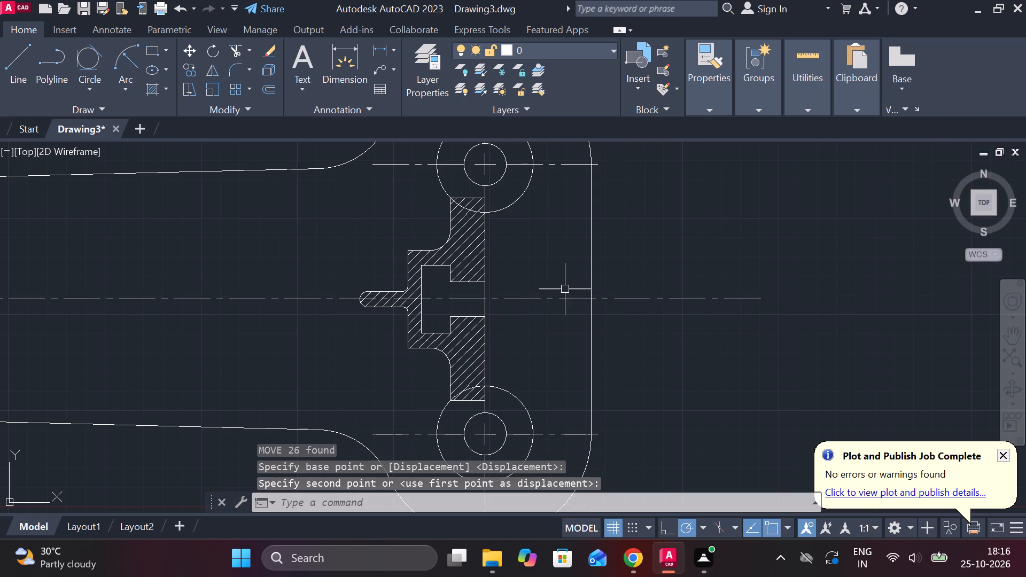
# Trim away the two hole-boss circle arcs that cross the hatched section in the plan view.
pyautogui.scroll(-1, 565, 288)
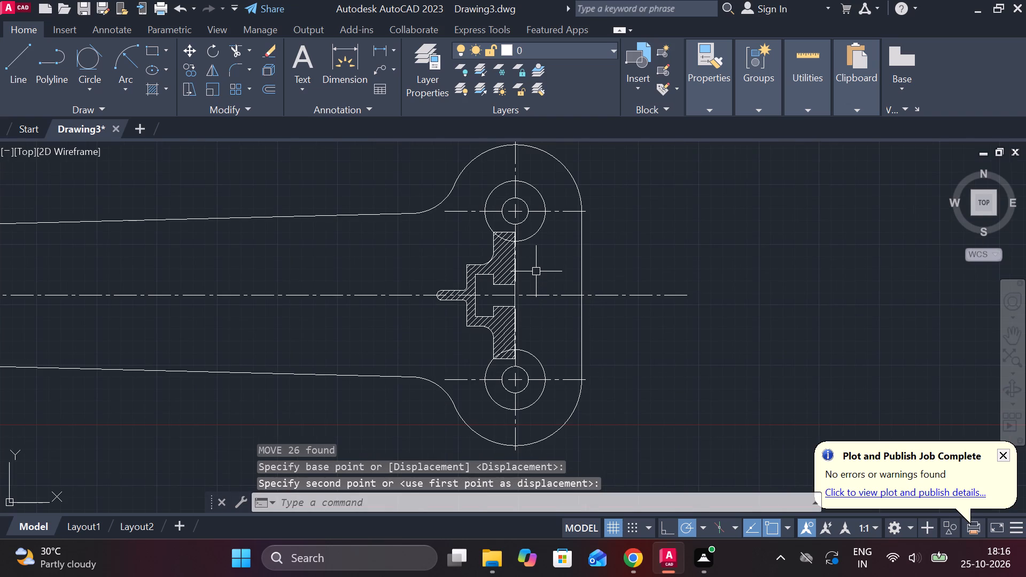
pyautogui.scroll(1, 536, 271)
pyautogui.write('TR')
pyautogui.press('space')
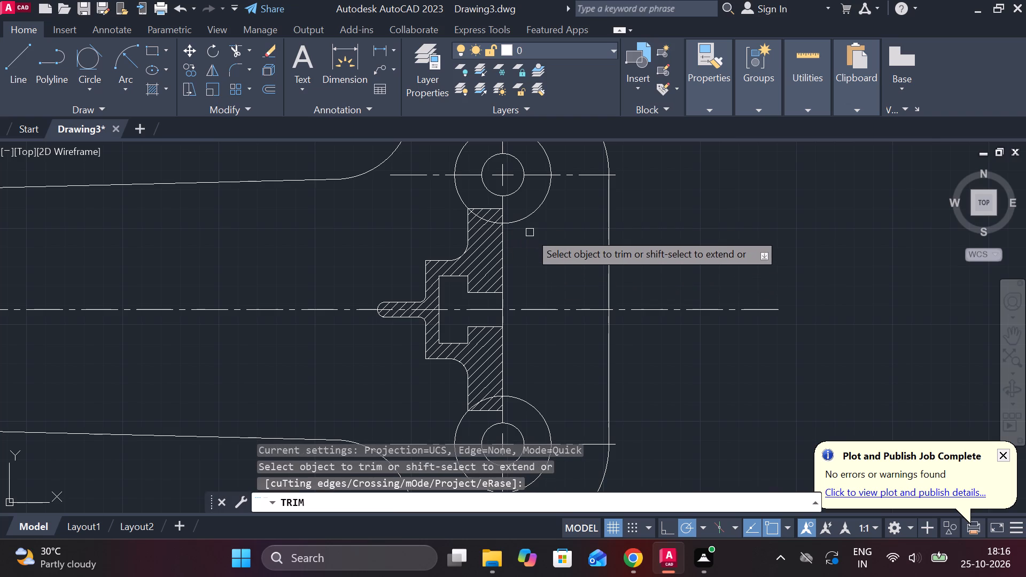
pyautogui.scroll(3, 499, 224)
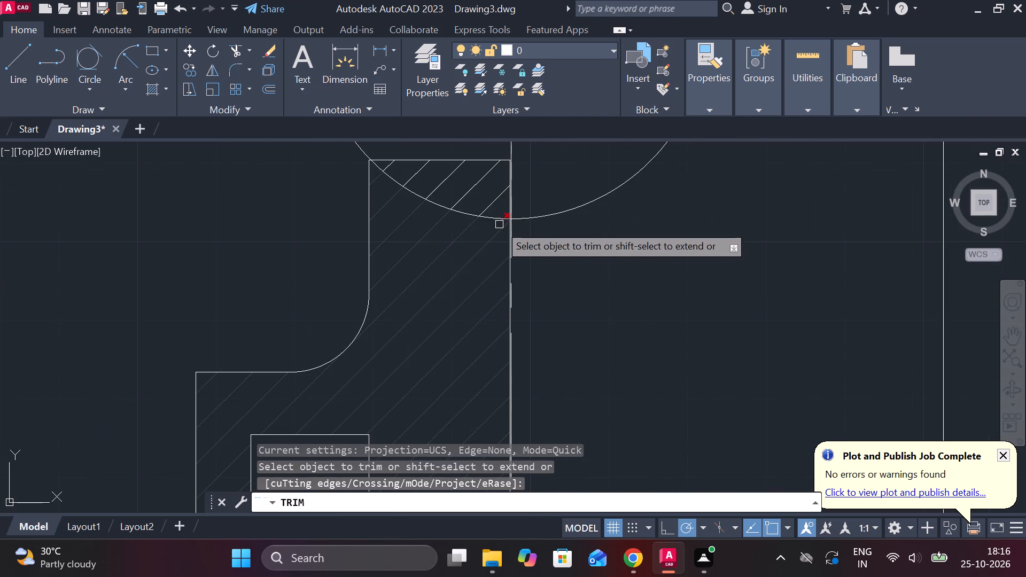
pyautogui.click(491, 219)
pyautogui.scroll(-3, 553, 222)
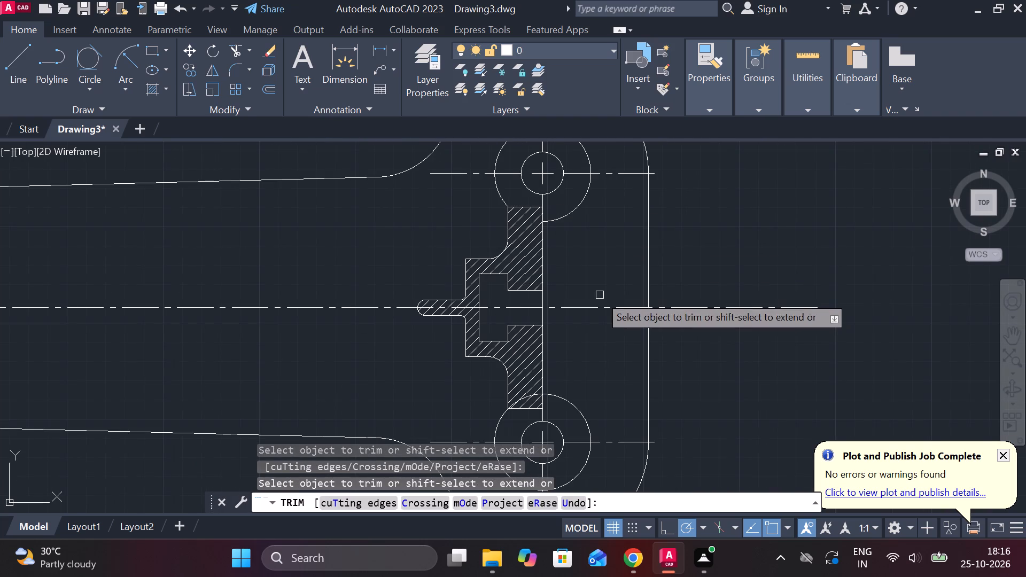
pyautogui.moveTo(577, 357); pyautogui.dragTo(578, 269, button='middle')
pyautogui.scroll(3, 530, 310)
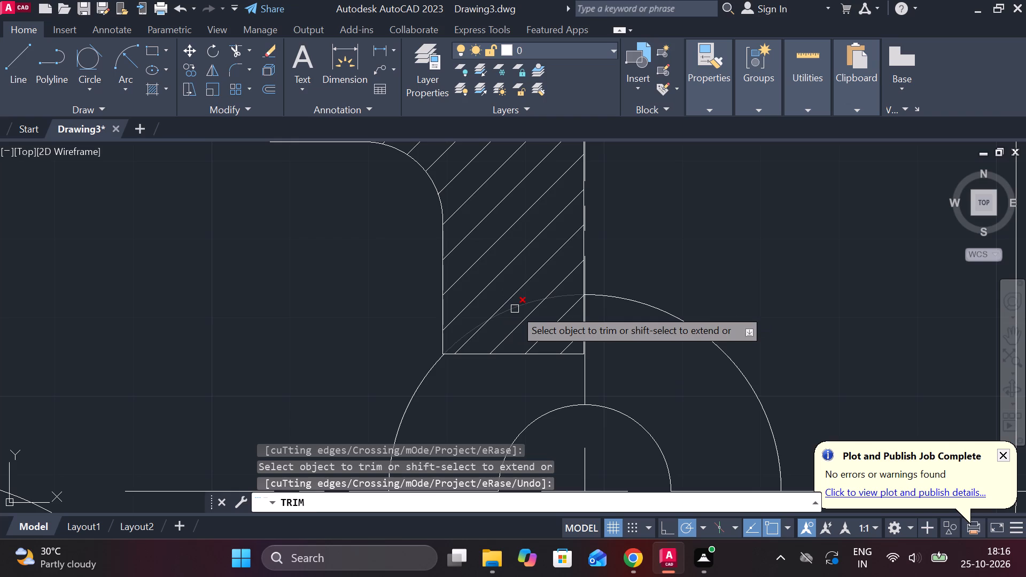
pyautogui.click(515, 309)
pyautogui.scroll(-2, 639, 264)
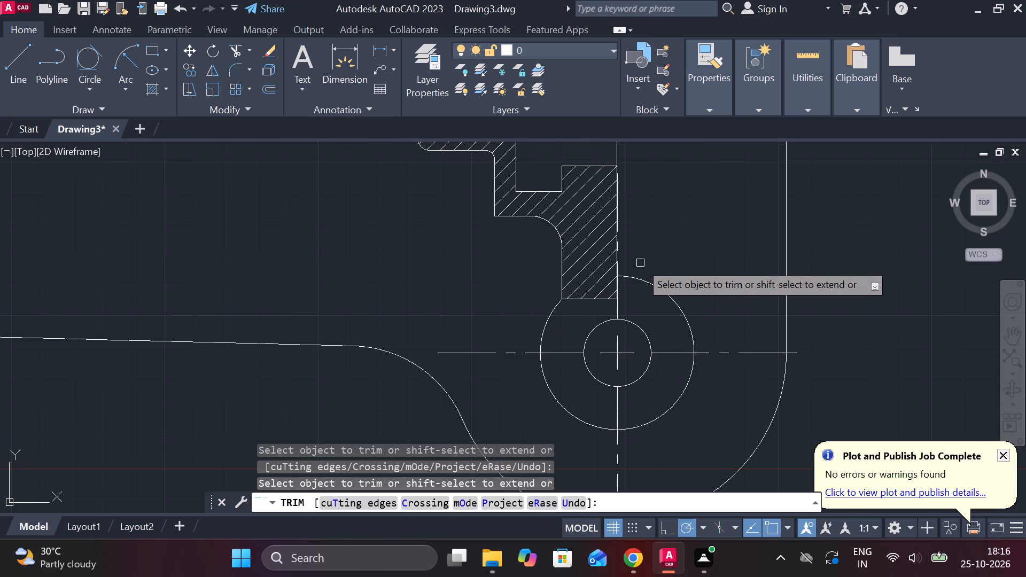
pyautogui.scroll(-1, 724, 282)
pyautogui.scroll(-2, 770, 303)
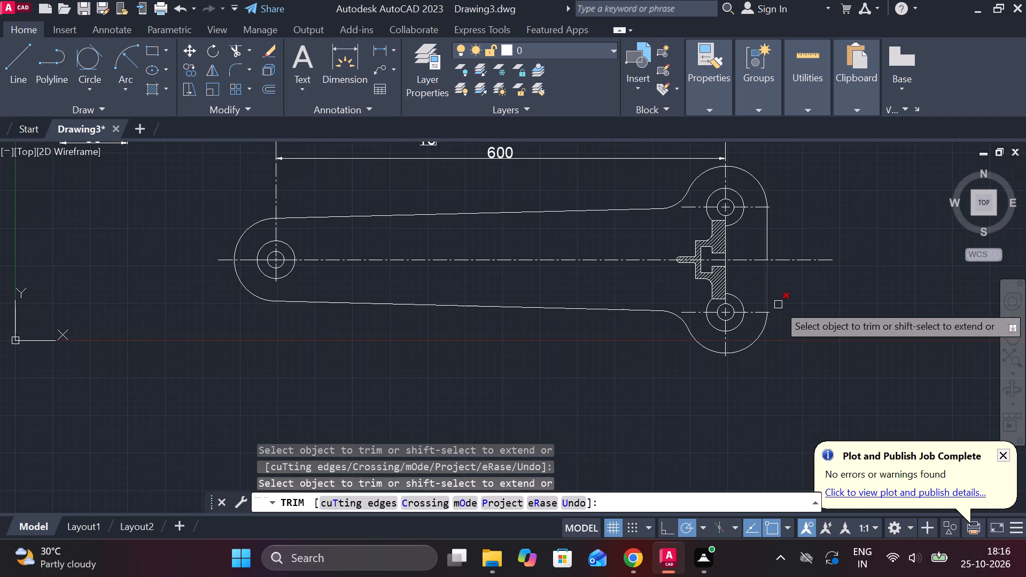
pyautogui.press('Escape')
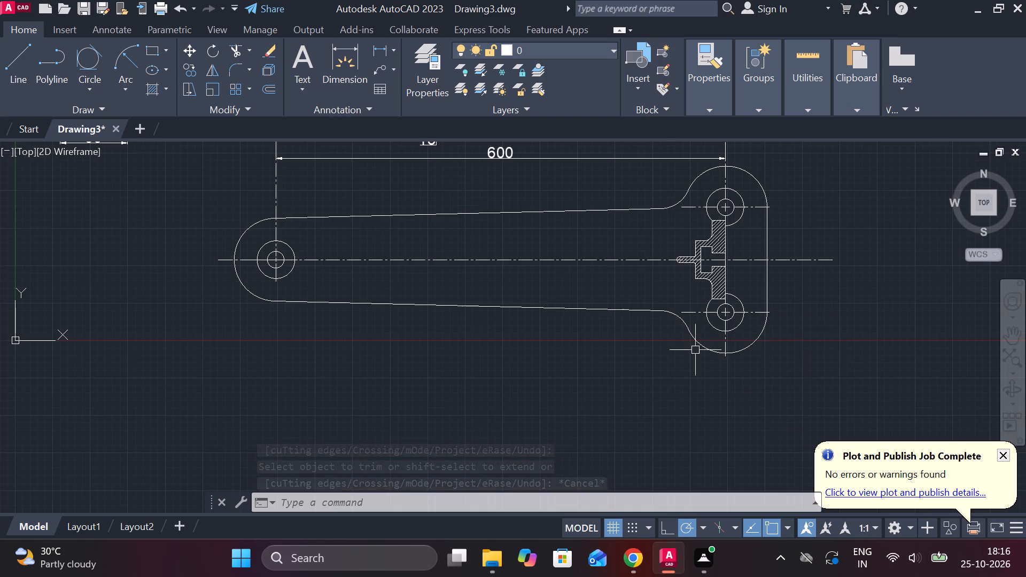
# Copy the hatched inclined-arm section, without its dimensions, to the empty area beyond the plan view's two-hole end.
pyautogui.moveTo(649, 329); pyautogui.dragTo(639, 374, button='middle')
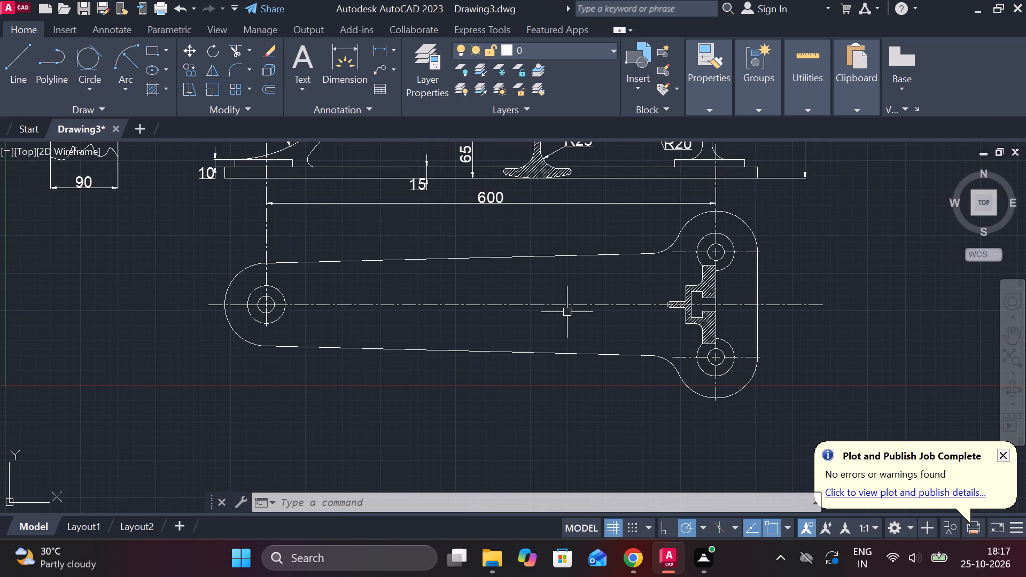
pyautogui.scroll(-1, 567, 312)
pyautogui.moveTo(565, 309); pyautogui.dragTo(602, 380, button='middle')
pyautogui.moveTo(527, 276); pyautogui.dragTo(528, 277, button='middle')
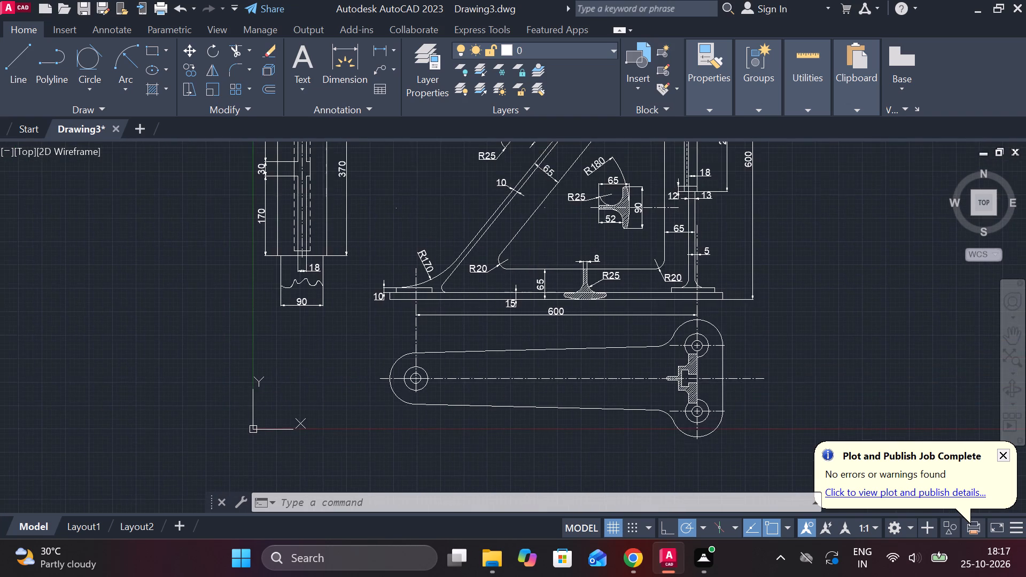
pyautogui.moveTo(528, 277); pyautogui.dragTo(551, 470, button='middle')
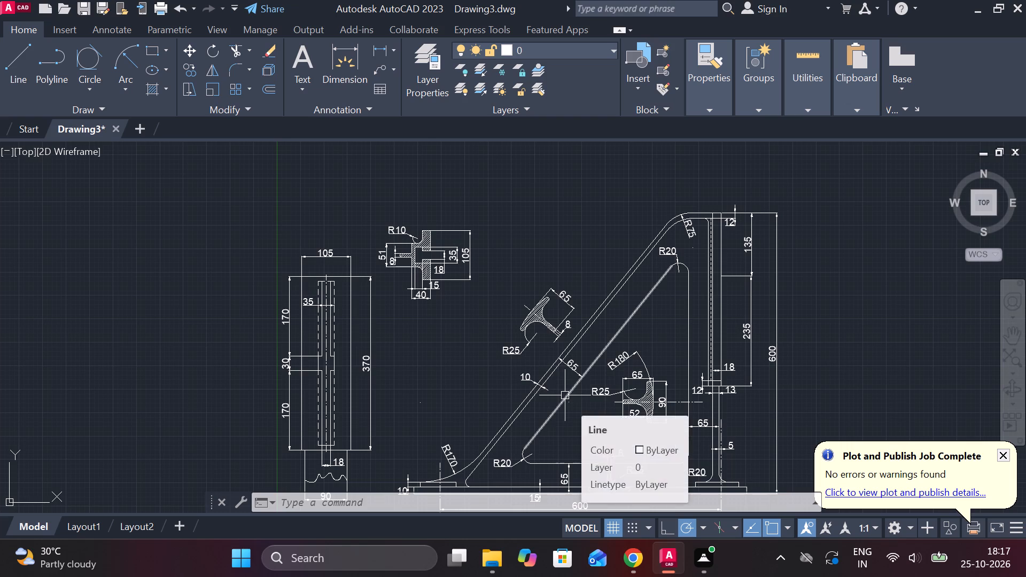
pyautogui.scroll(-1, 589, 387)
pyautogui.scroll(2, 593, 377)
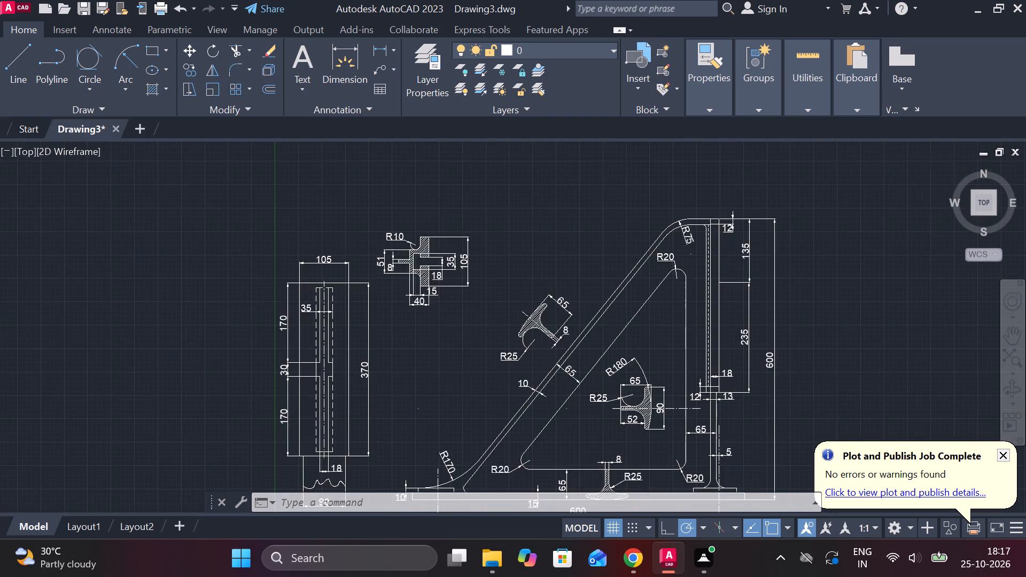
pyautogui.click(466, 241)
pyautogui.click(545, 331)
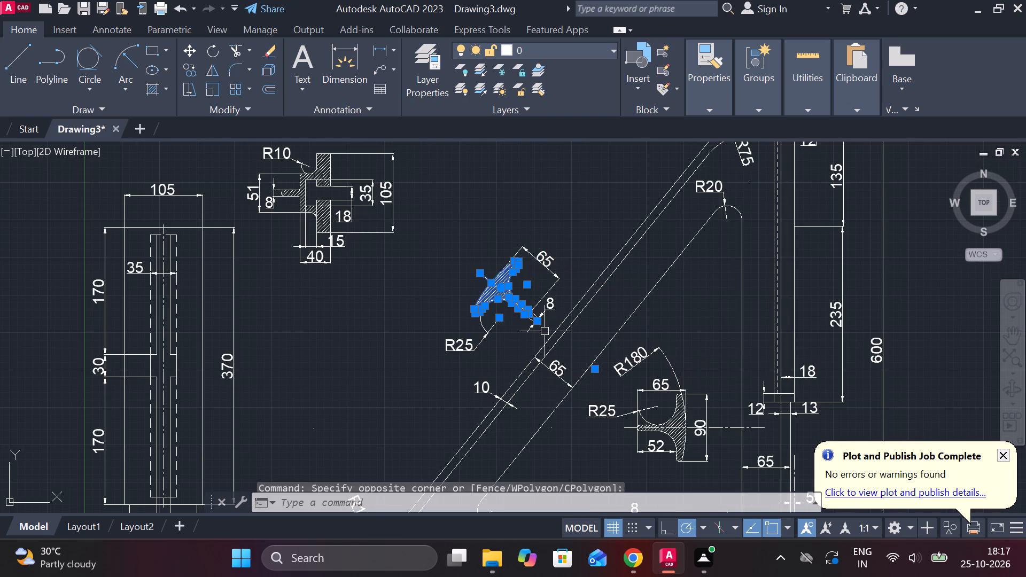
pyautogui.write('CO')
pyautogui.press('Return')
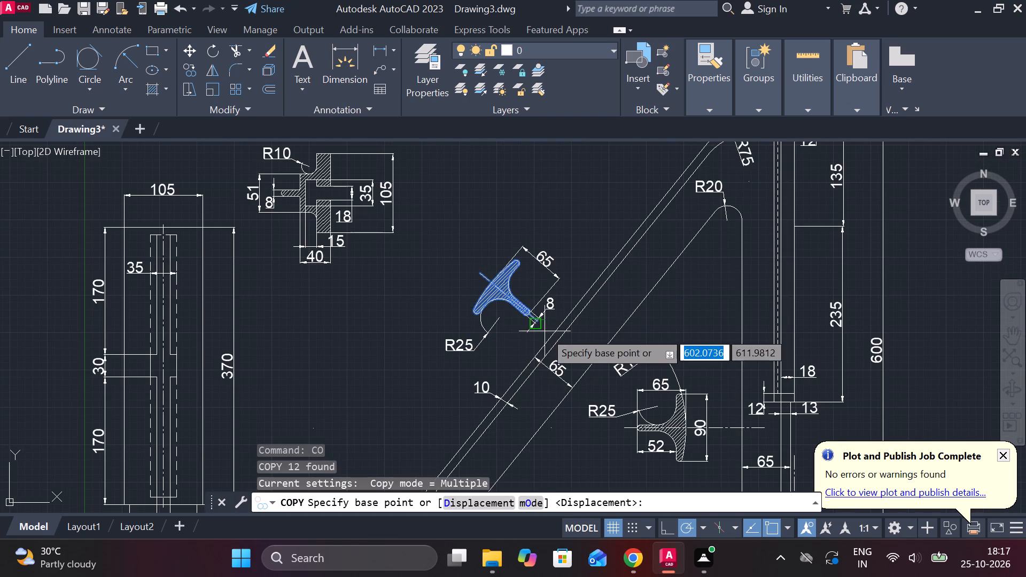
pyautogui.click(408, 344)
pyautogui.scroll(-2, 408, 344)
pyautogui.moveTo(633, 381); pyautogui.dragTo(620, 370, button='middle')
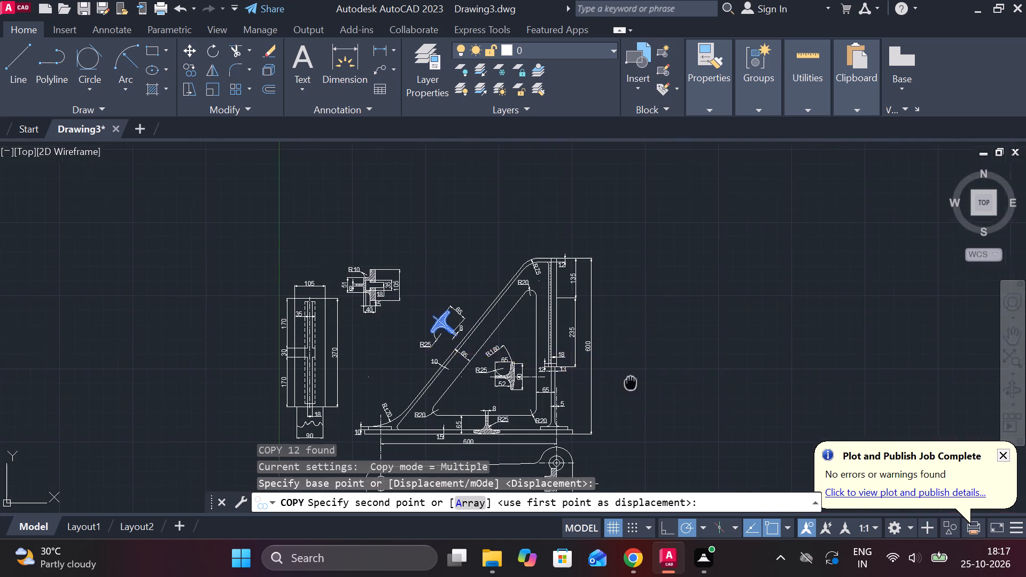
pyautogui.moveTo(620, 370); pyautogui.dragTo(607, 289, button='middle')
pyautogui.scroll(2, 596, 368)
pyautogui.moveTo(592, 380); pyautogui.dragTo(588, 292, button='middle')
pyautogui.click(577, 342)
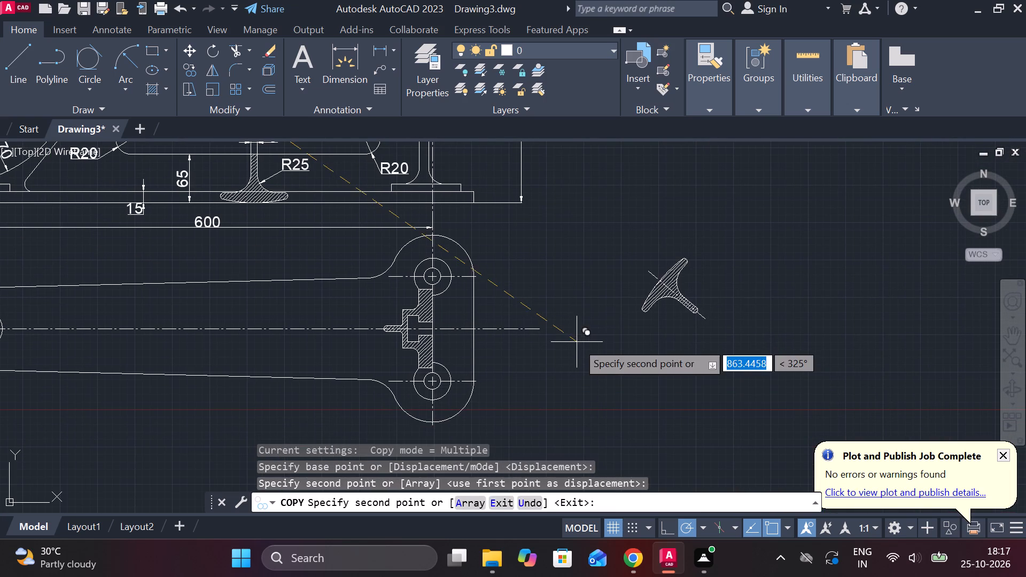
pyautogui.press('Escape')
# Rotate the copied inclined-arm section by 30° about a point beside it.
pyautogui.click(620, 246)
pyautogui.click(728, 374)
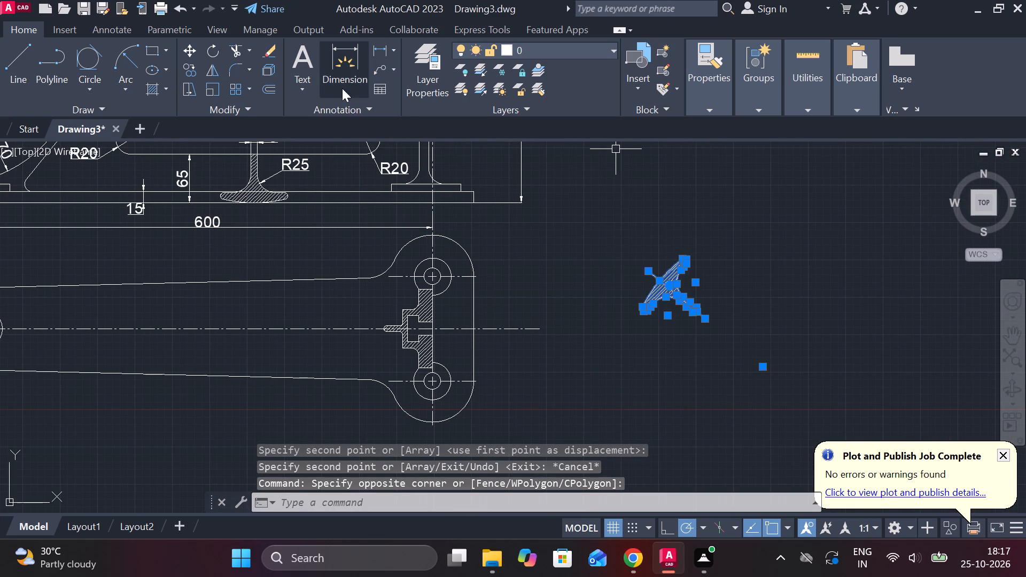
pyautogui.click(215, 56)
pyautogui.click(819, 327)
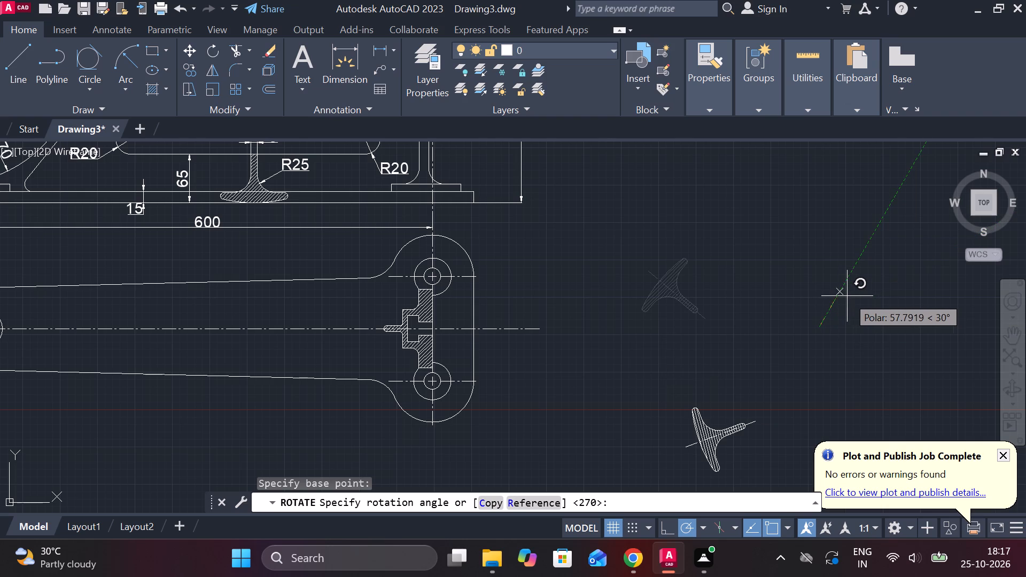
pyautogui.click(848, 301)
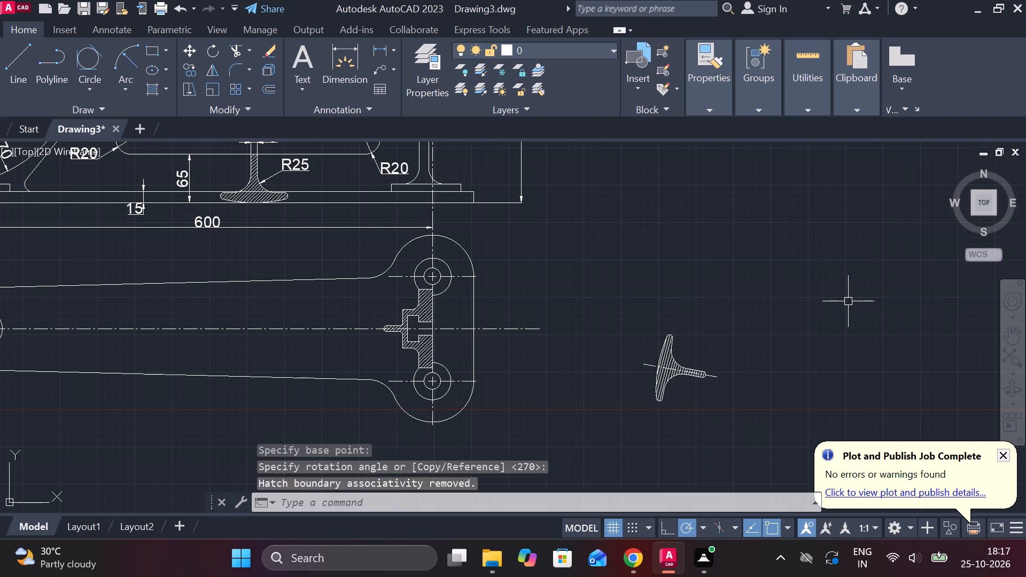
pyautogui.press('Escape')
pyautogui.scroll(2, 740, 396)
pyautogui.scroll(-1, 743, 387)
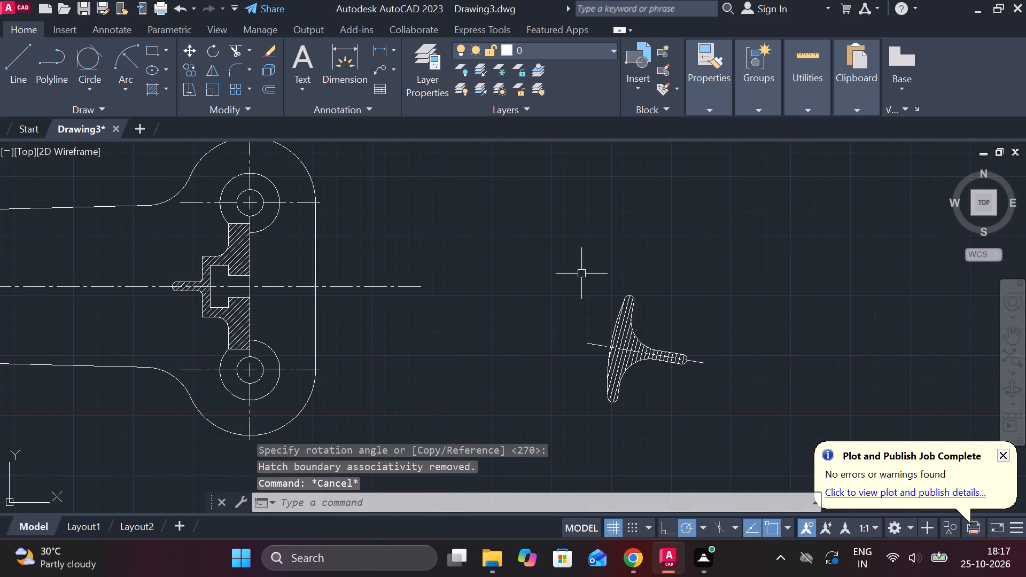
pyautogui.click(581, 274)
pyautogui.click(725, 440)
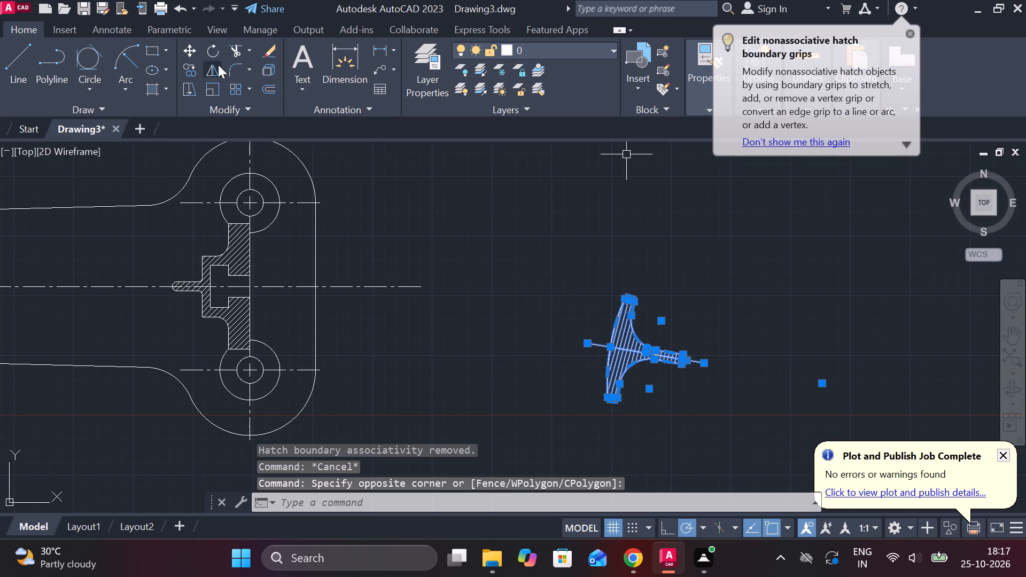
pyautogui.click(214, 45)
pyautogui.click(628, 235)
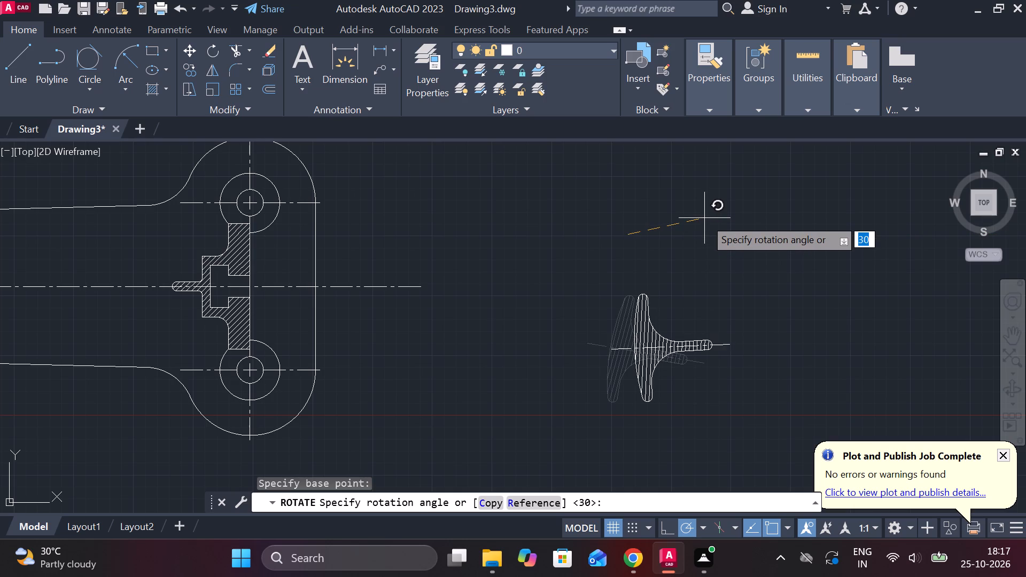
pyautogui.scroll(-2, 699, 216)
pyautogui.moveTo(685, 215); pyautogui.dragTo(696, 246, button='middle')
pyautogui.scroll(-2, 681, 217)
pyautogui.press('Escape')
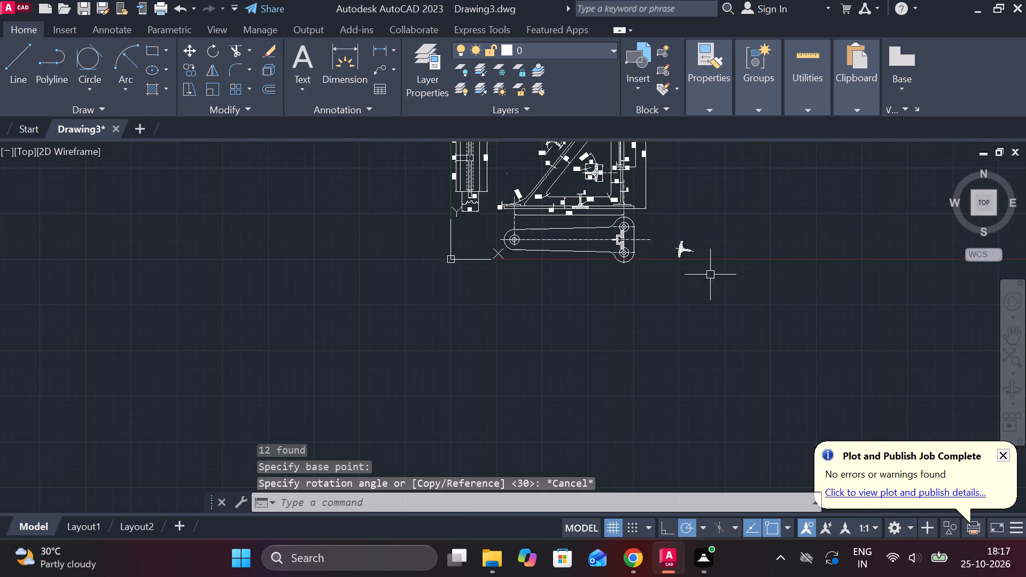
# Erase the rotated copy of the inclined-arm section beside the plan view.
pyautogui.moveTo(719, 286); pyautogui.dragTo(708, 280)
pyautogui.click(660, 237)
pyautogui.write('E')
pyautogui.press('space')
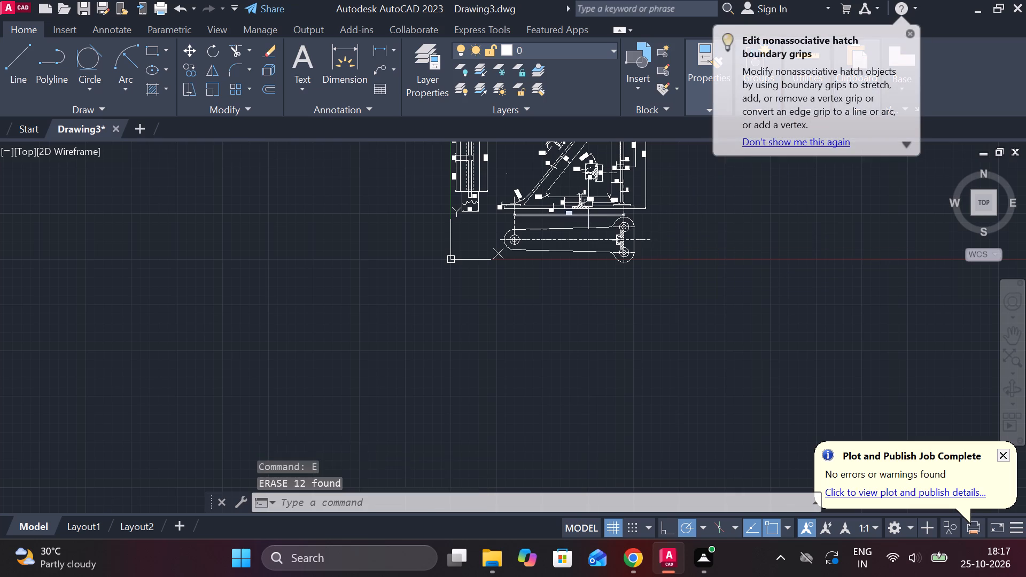
# Copy the R180 T-section with its dimensions and centerline from inside the triangular opening to beside the plan view's two-hole end.
pyautogui.scroll(3, 572, 167)
pyautogui.click(681, 238)
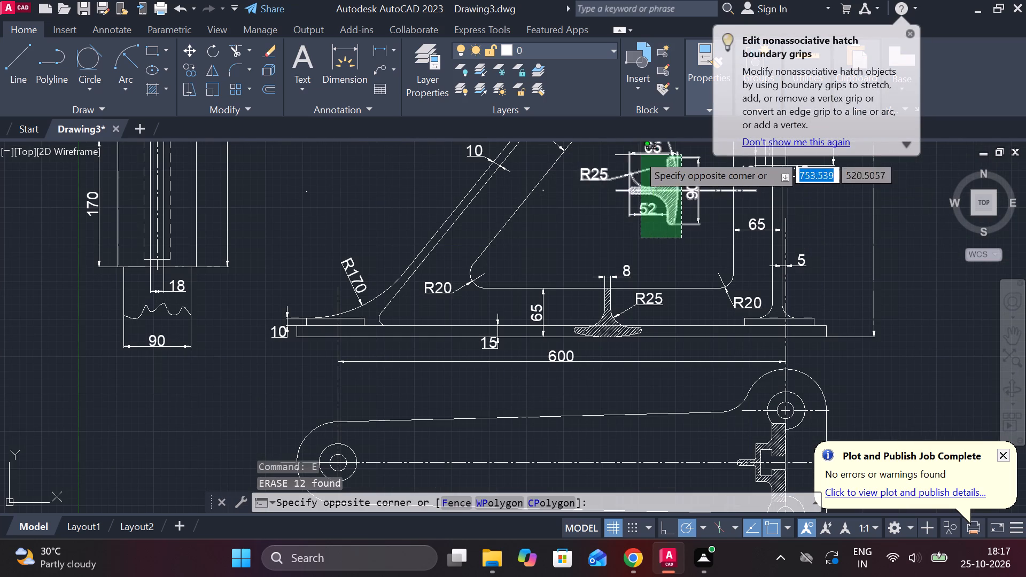
pyautogui.click(634, 152)
pyautogui.write('CO')
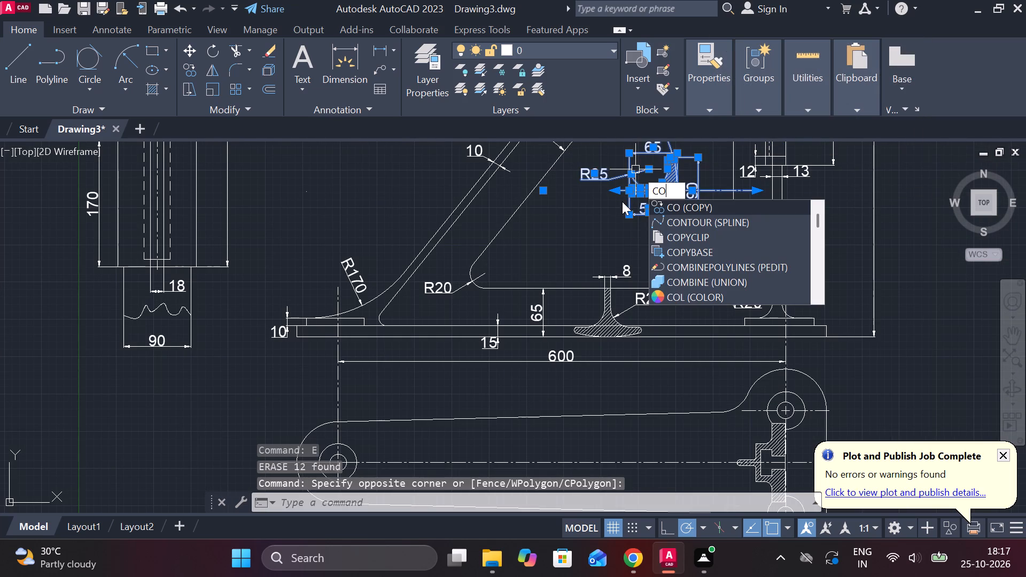
pyautogui.press('Return')
pyautogui.click(611, 229)
pyautogui.scroll(-2, 611, 229)
pyautogui.moveTo(739, 294); pyautogui.dragTo(704, 297, button='middle')
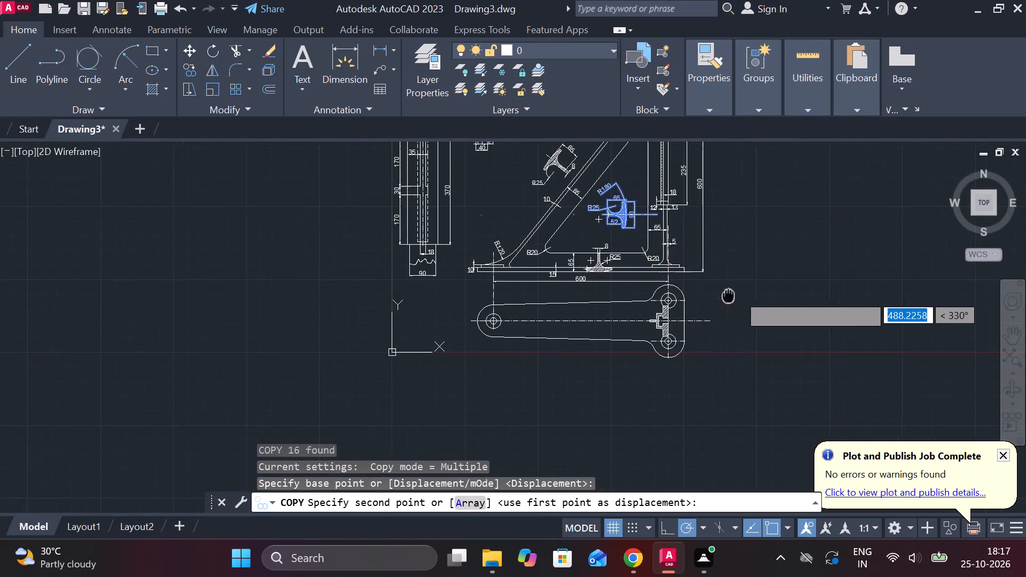
pyautogui.moveTo(704, 297); pyautogui.dragTo(586, 292, button='middle')
pyautogui.scroll(2, 607, 338)
pyautogui.click(617, 333)
pyautogui.press('Escape')
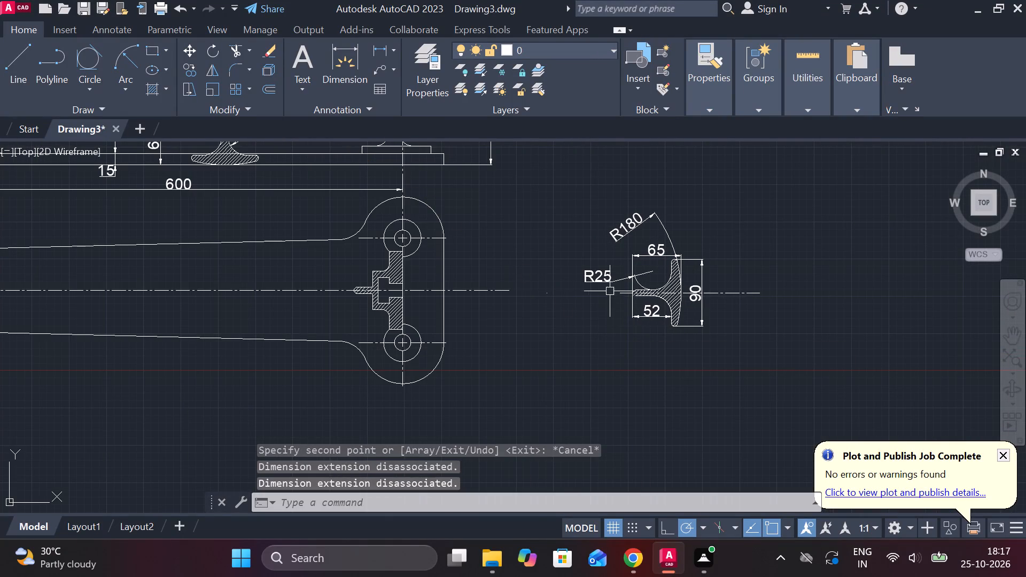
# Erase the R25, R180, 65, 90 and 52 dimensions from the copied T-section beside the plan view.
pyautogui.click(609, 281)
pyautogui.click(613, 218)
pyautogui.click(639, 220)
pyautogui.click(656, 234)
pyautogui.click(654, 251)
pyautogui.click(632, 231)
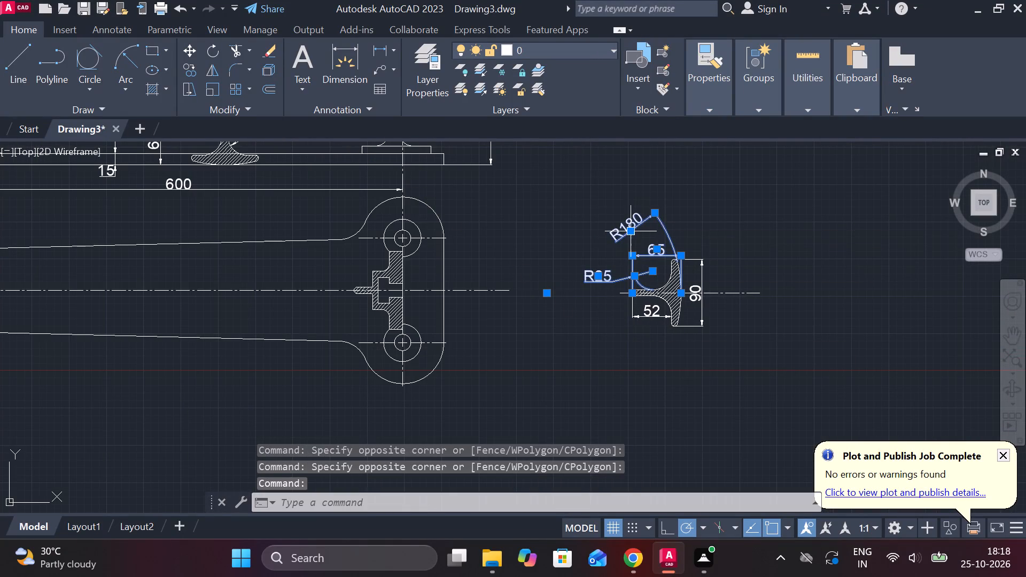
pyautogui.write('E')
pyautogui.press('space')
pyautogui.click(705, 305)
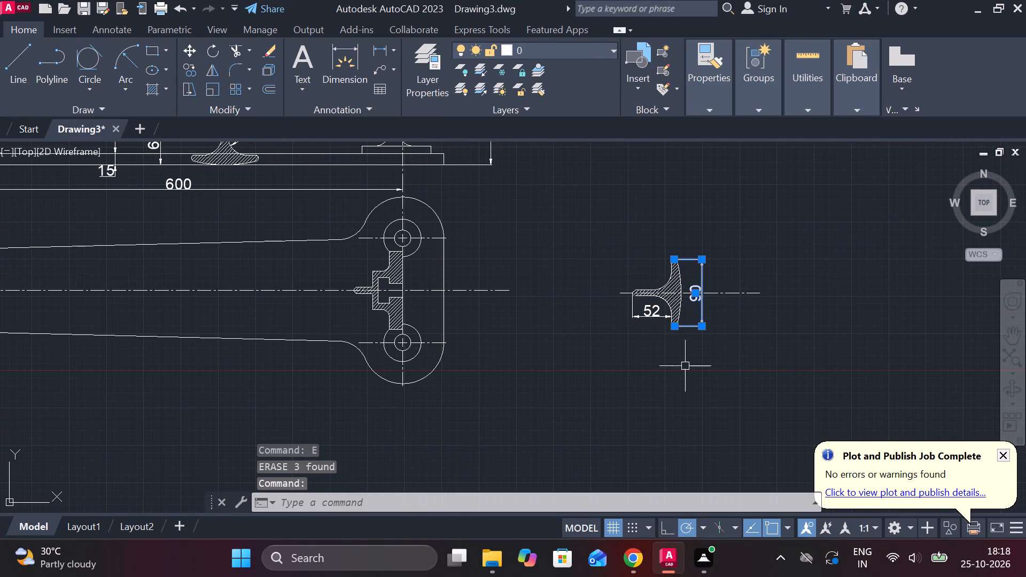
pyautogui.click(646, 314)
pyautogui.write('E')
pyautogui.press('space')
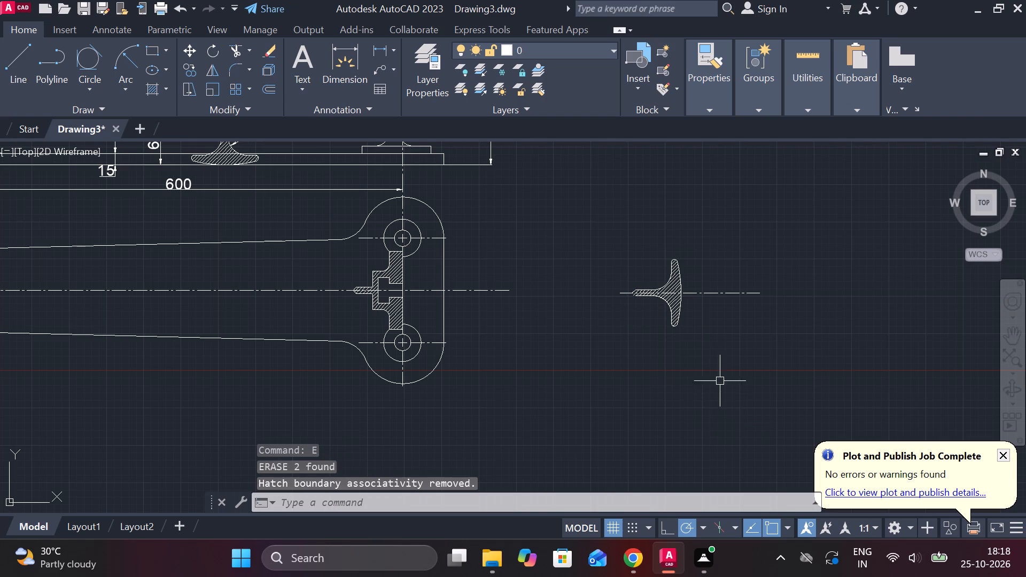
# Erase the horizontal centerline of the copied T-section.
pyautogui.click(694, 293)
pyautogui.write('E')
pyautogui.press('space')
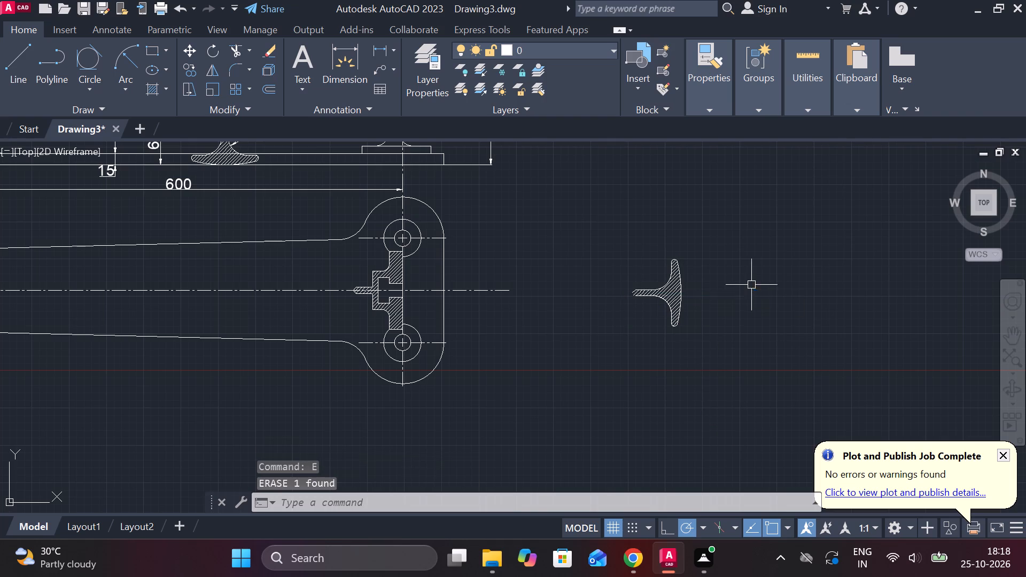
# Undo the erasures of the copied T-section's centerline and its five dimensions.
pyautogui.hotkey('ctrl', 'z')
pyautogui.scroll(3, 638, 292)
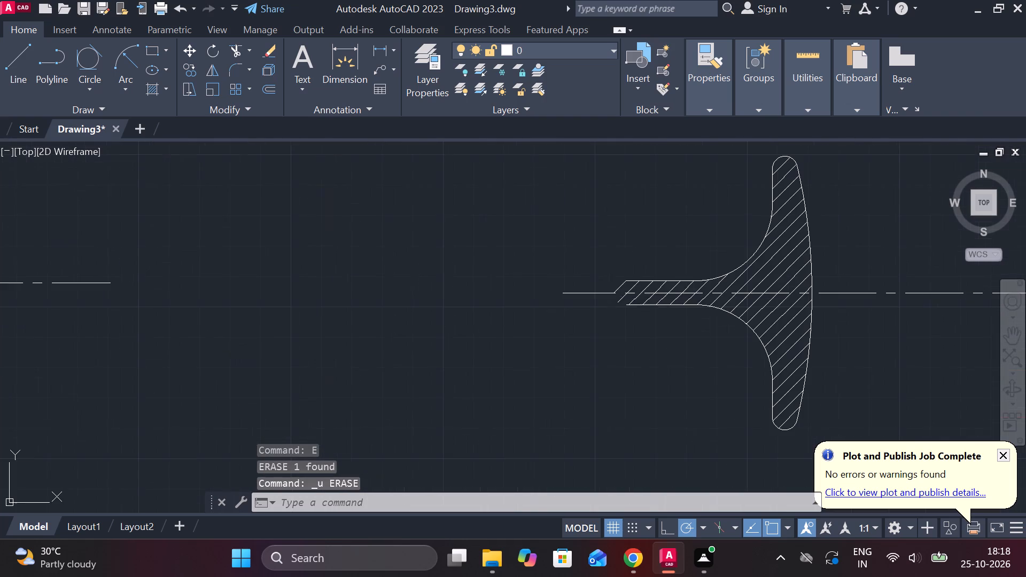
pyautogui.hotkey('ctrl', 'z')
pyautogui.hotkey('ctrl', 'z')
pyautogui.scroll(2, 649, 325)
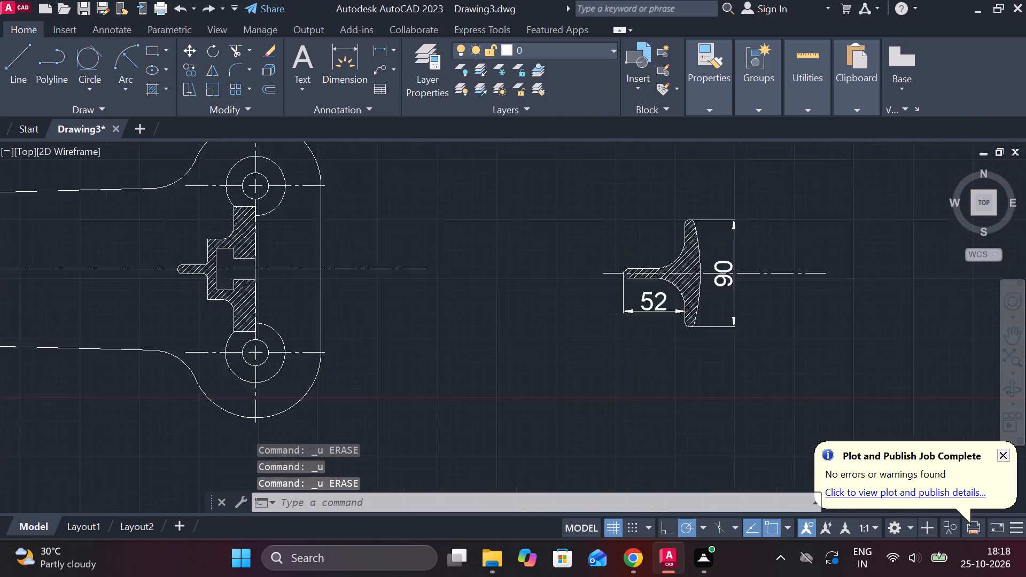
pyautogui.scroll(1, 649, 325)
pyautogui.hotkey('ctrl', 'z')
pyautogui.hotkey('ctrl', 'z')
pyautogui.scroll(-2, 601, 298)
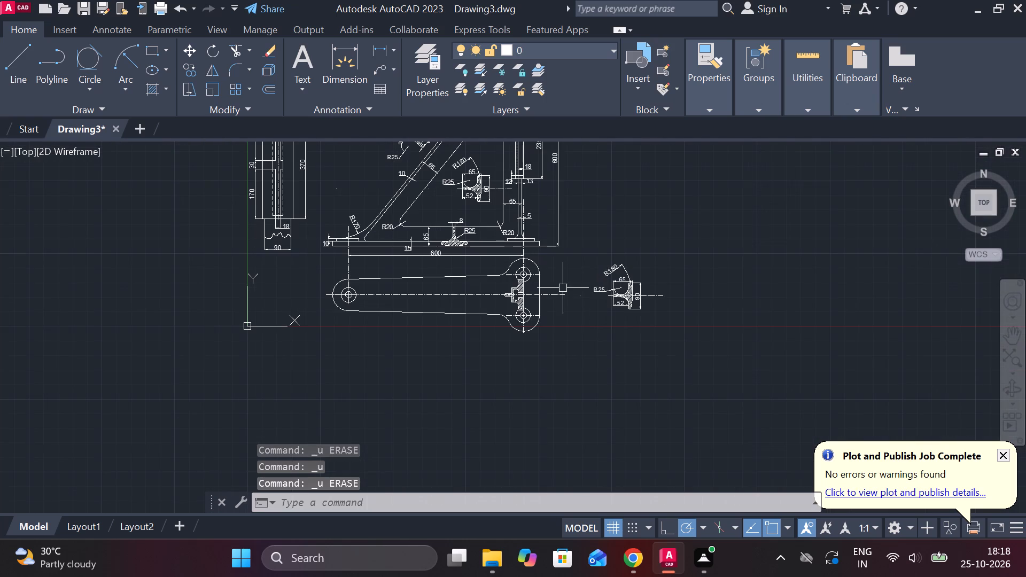
# Undo the copy of the T-section placed beside the plan view.
pyautogui.scroll(3, 565, 250)
pyautogui.scroll(-2, 350, 192)
pyautogui.moveTo(300, 173); pyautogui.dragTo(416, 259, button='middle')
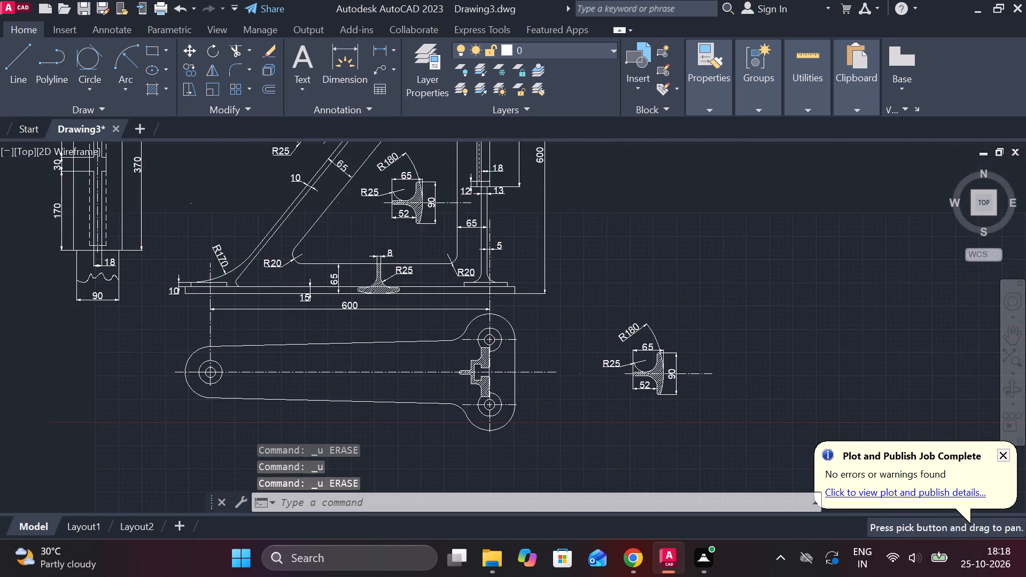
pyautogui.scroll(3, 413, 199)
pyautogui.scroll(-4, 368, 243)
pyautogui.scroll(4, 545, 350)
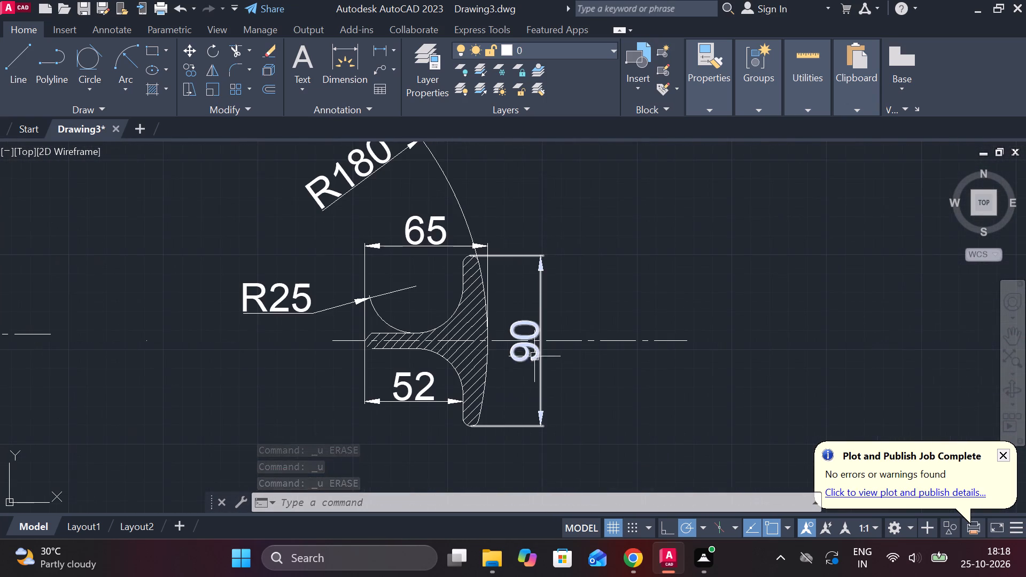
pyautogui.scroll(1, 430, 358)
pyautogui.moveTo(388, 362); pyautogui.dragTo(414, 348, button='middle')
pyautogui.hotkey('ctrl', 'z')
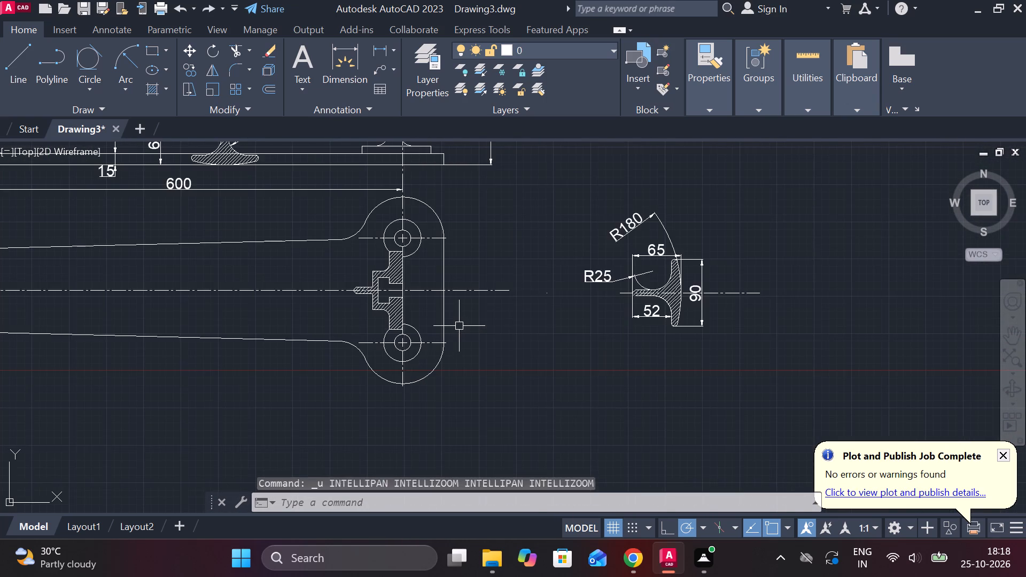
pyautogui.hotkey('ctrl', 'z')
pyautogui.scroll(-2, 720, 321)
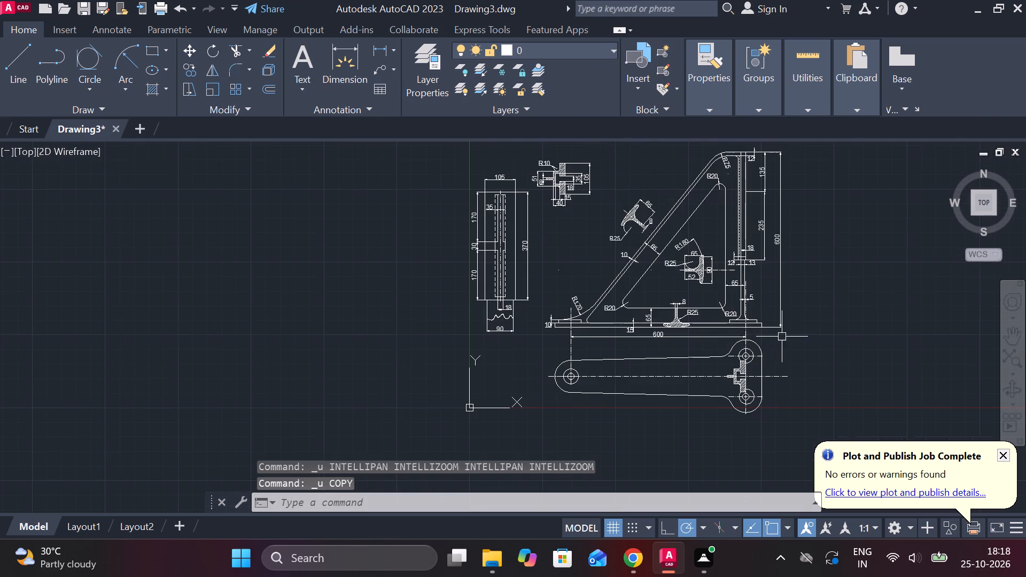
# Copy the R180 T-section with its dimensions and centerline from inside the triangular opening to the empty area beyond the 600 height dimension.
pyautogui.scroll(3, 658, 234)
pyautogui.moveTo(800, 343); pyautogui.dragTo(668, 251, button='middle')
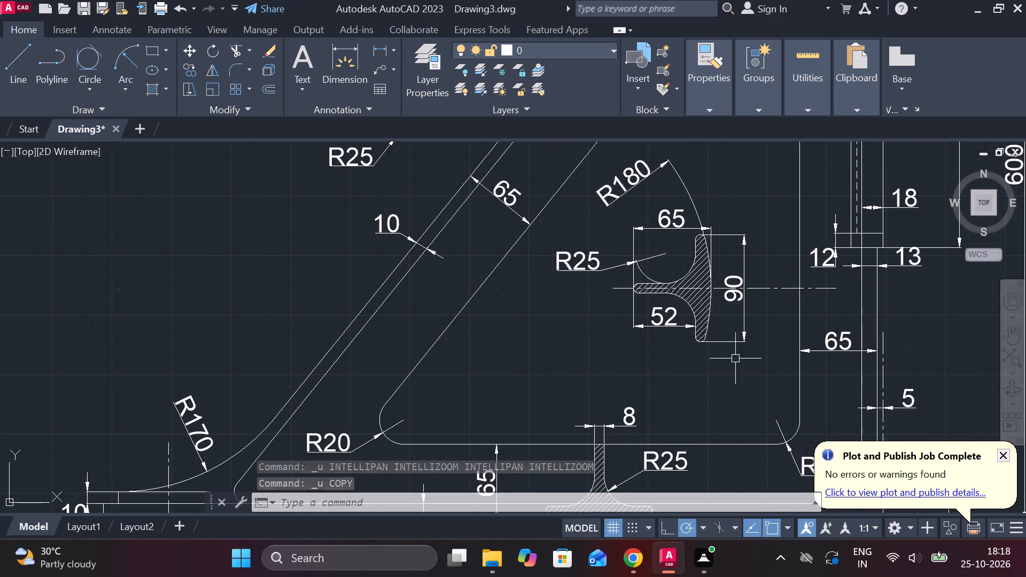
pyautogui.moveTo(758, 362); pyautogui.dragTo(740, 354)
pyautogui.click(580, 205)
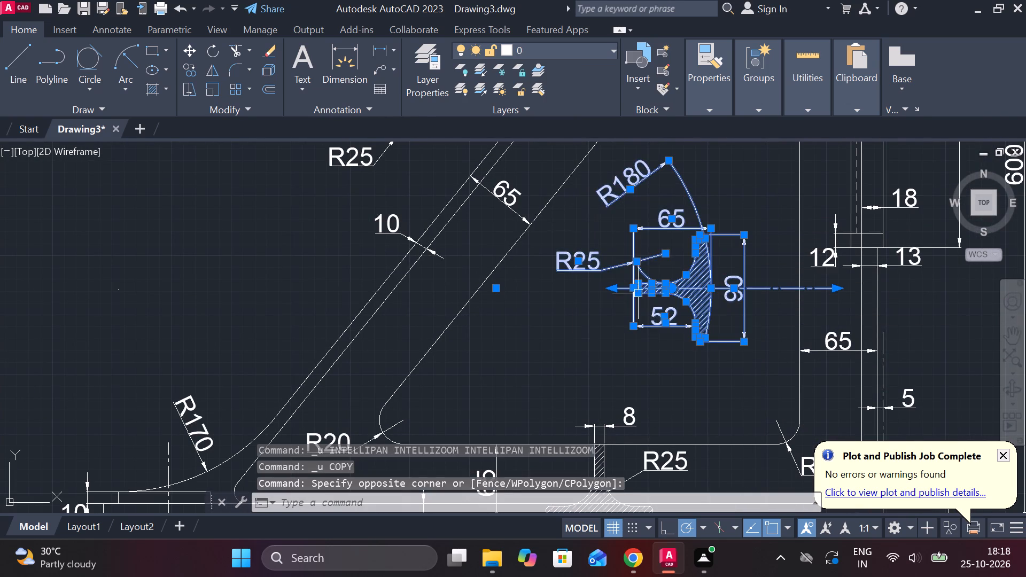
pyautogui.scroll(7, 636, 291)
pyautogui.scroll(-5, 636, 291)
pyautogui.write('CO')
pyautogui.press('Return')
pyautogui.click(568, 325)
pyautogui.scroll(-2, 568, 325)
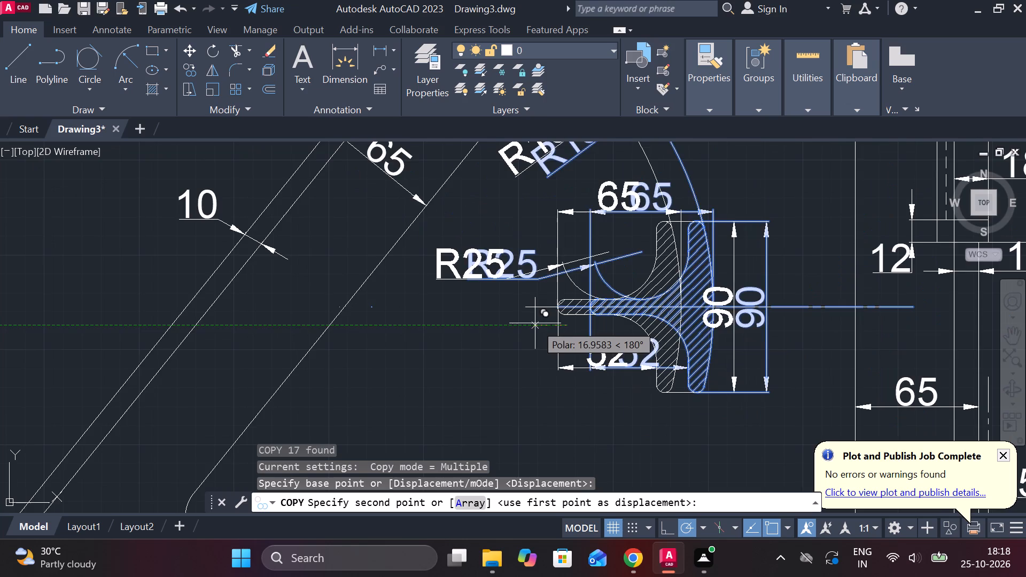
pyautogui.scroll(-2, 536, 320)
pyautogui.moveTo(712, 327); pyautogui.dragTo(423, 261, button='middle')
pyautogui.click(629, 306)
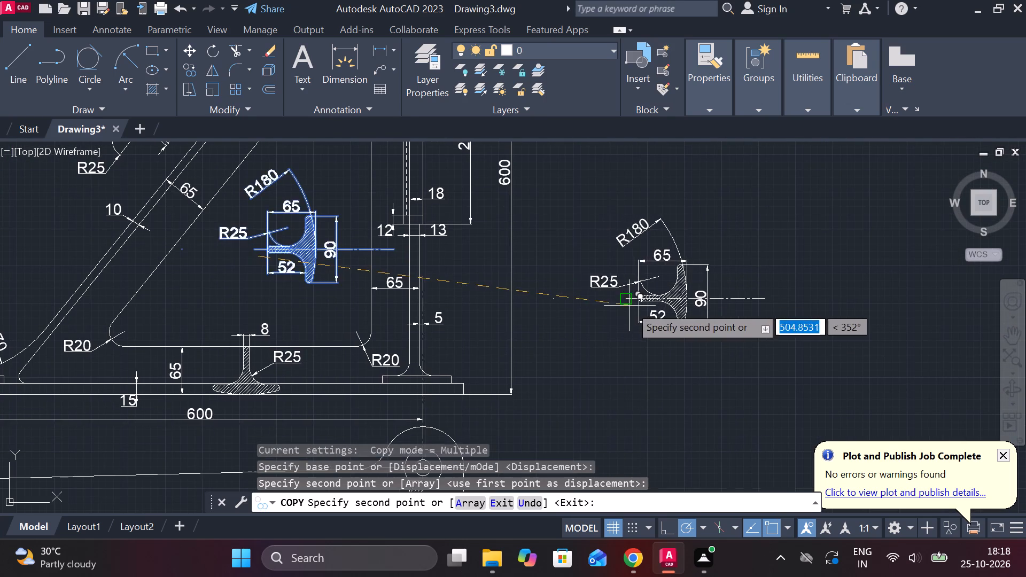
pyautogui.scroll(2, 641, 294)
pyautogui.press('Escape')
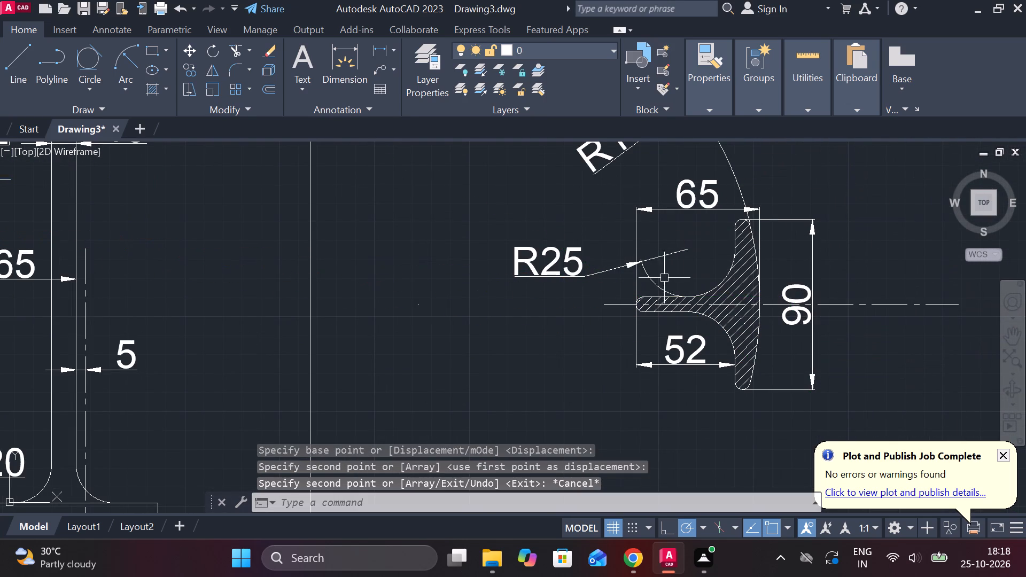
# Erase the 65, 52, R25, R180 and 90 dimensions from the copied T-section.
pyautogui.click(636, 272)
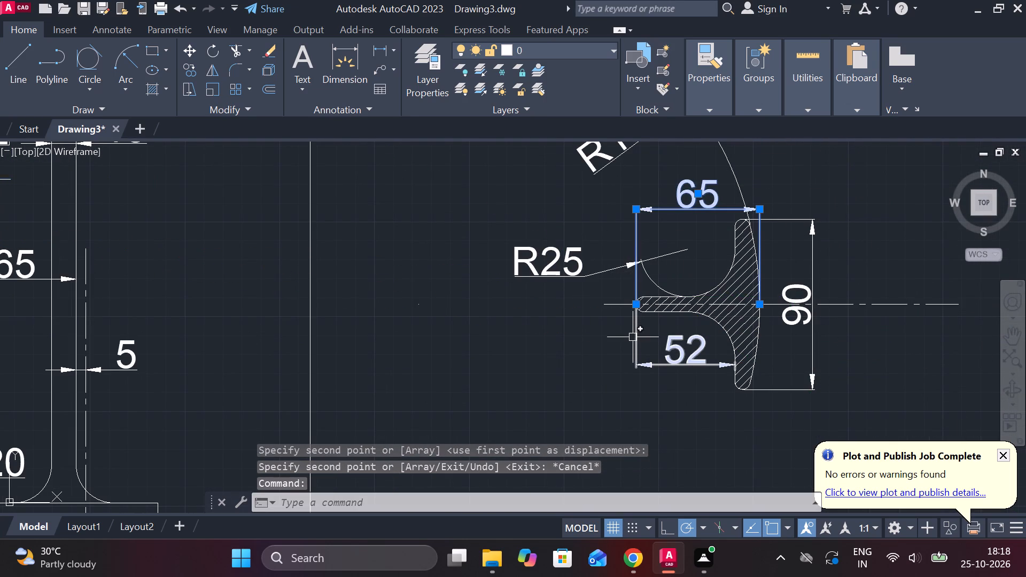
pyautogui.write('E')
pyautogui.press('space')
pyautogui.click(634, 333)
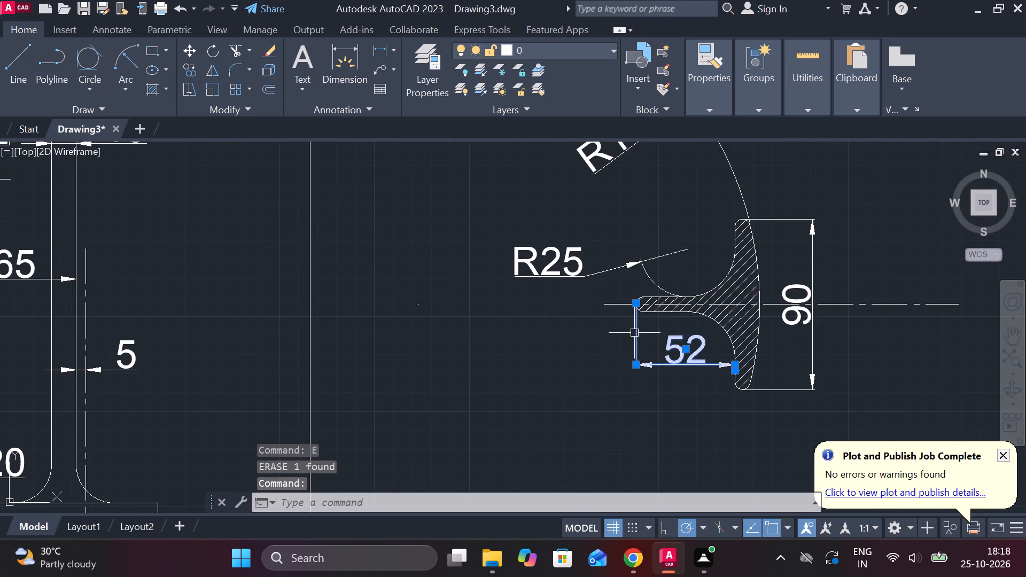
pyautogui.press('space')
pyautogui.click(594, 270)
pyautogui.press('space')
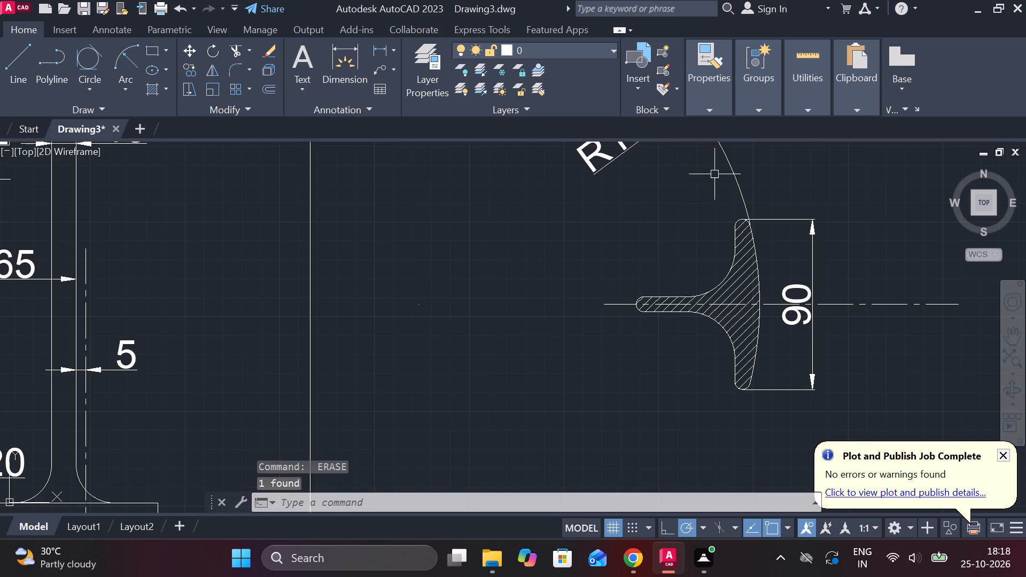
pyautogui.click(621, 159)
pyautogui.press('space')
pyautogui.click(811, 249)
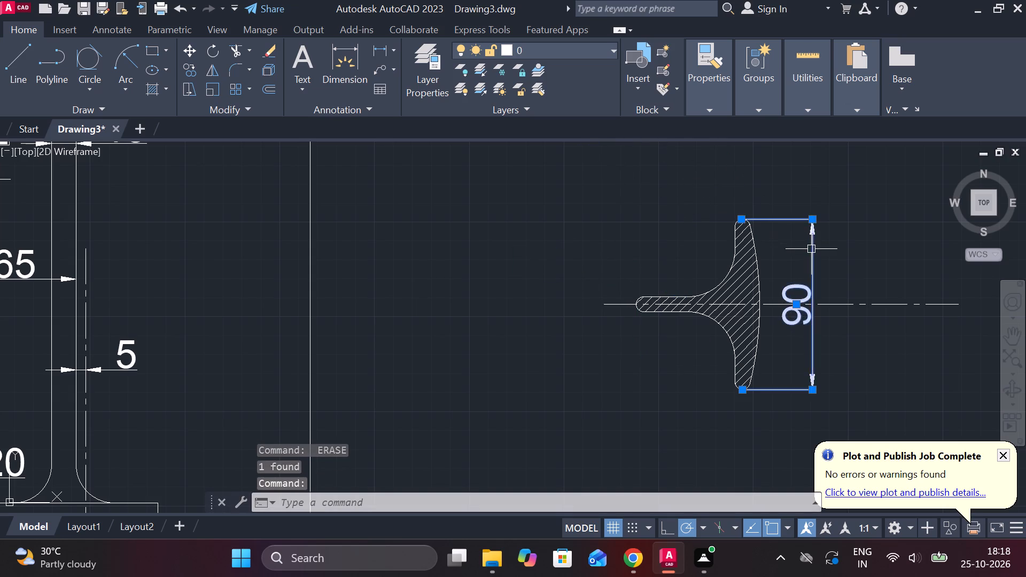
pyautogui.press('space')
# Erase the horizontal centerline of the copied T-section.
pyautogui.click(803, 302)
pyautogui.write('E')
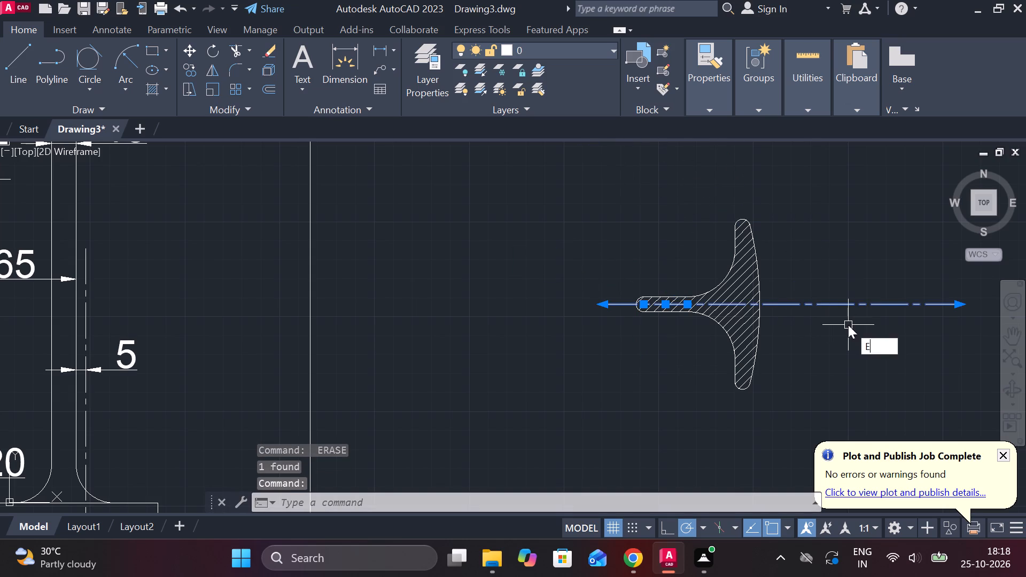
pyautogui.press('space')
# Rotate the copied hatched T-section 180° about the end of its web.
pyautogui.scroll(-1, 792, 285)
pyautogui.click(656, 251)
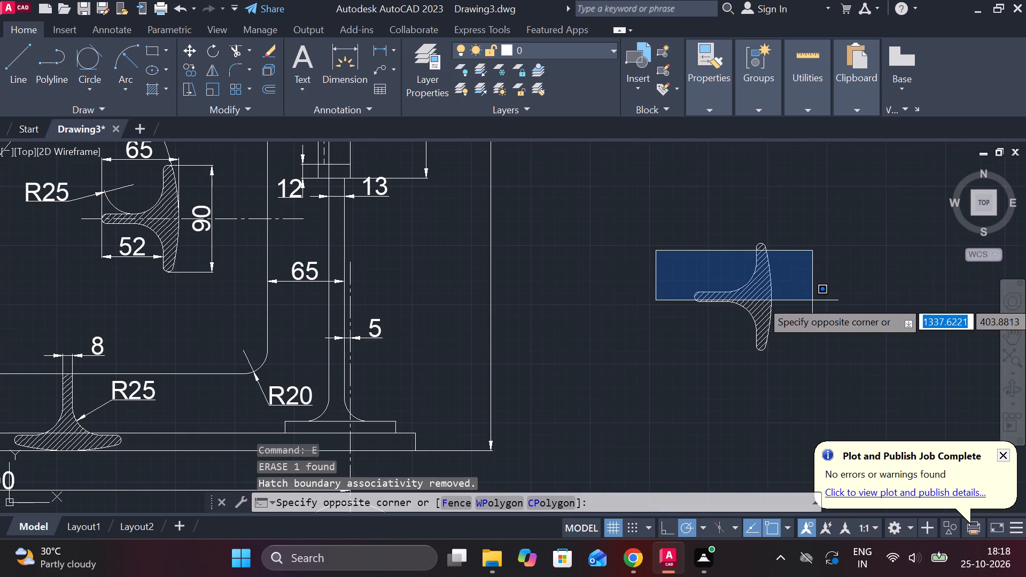
pyautogui.press('Escape')
pyautogui.moveTo(666, 224); pyautogui.dragTo(675, 227)
pyautogui.click(819, 382)
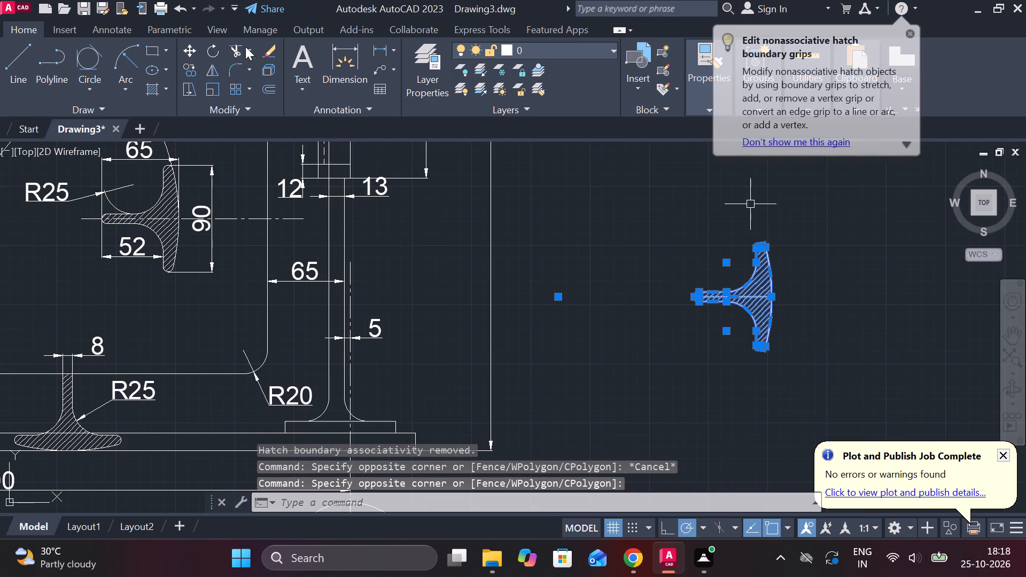
pyautogui.click(219, 46)
pyautogui.click(687, 294)
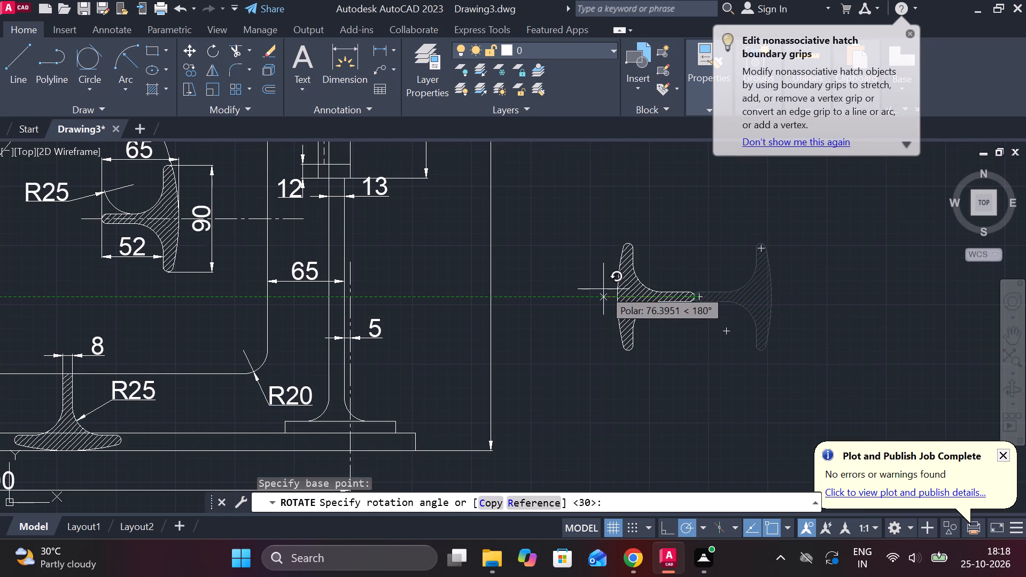
pyautogui.click(603, 289)
pyautogui.press('Escape')
# Move the rotated T-section by its web end onto the plan view's horizontal centerline, between the single hole and the existing hatched section.
pyautogui.click(590, 227)
pyautogui.click(736, 385)
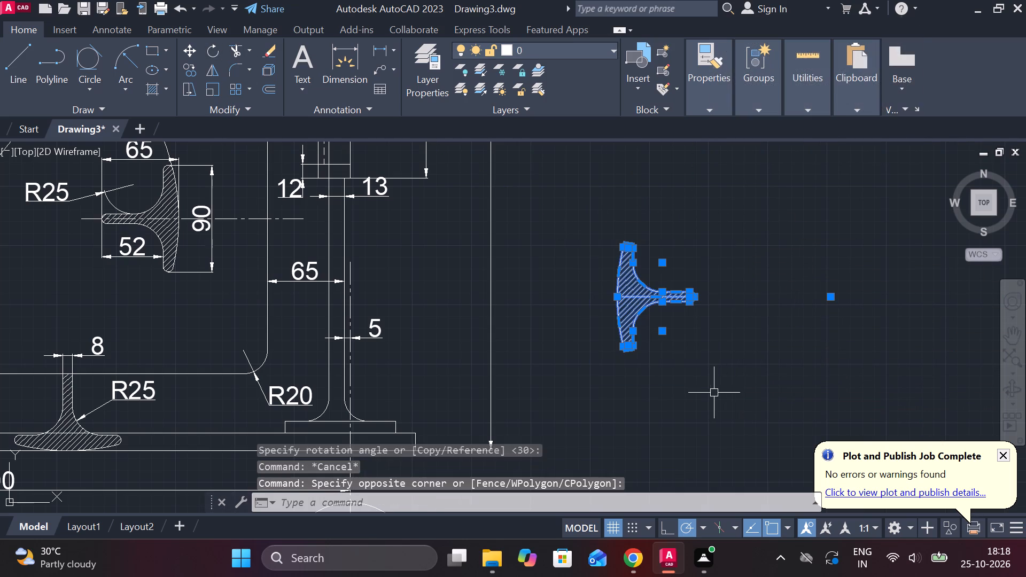
pyautogui.press('m')
pyautogui.press('Return')
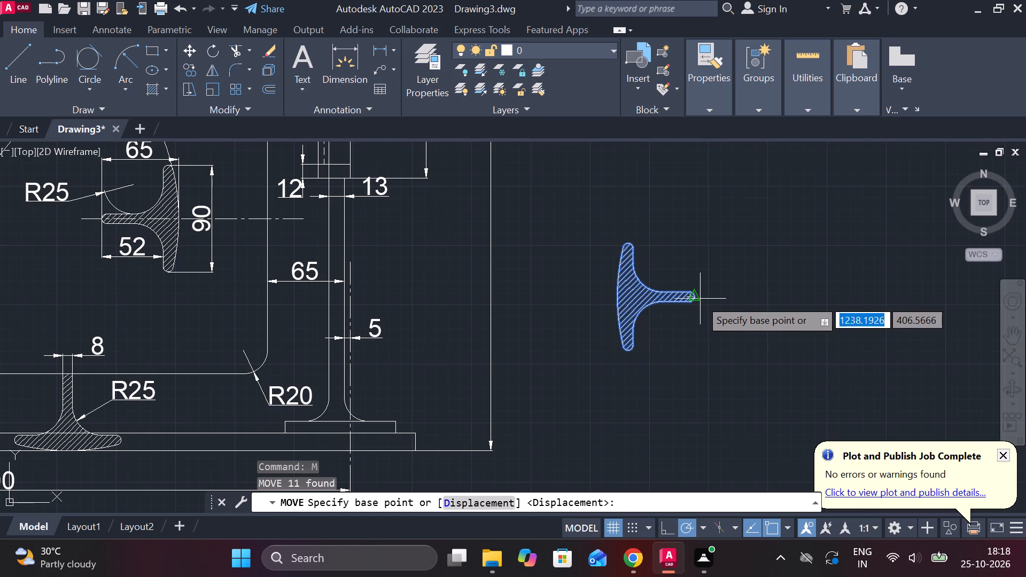
pyautogui.click(698, 299)
pyautogui.scroll(-2, 698, 299)
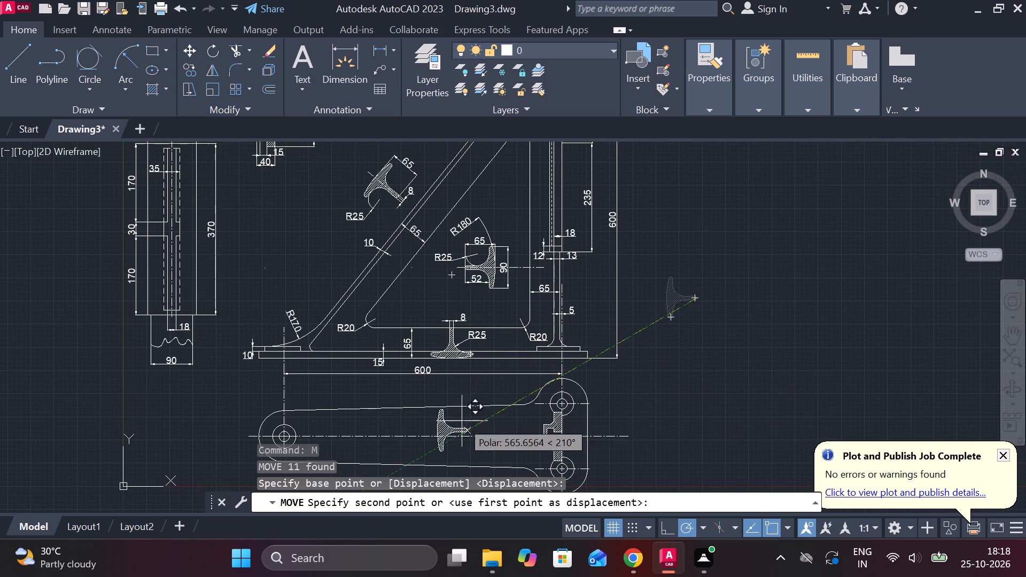
pyautogui.scroll(2, 450, 430)
pyautogui.moveTo(457, 433); pyautogui.dragTo(460, 354, button='middle')
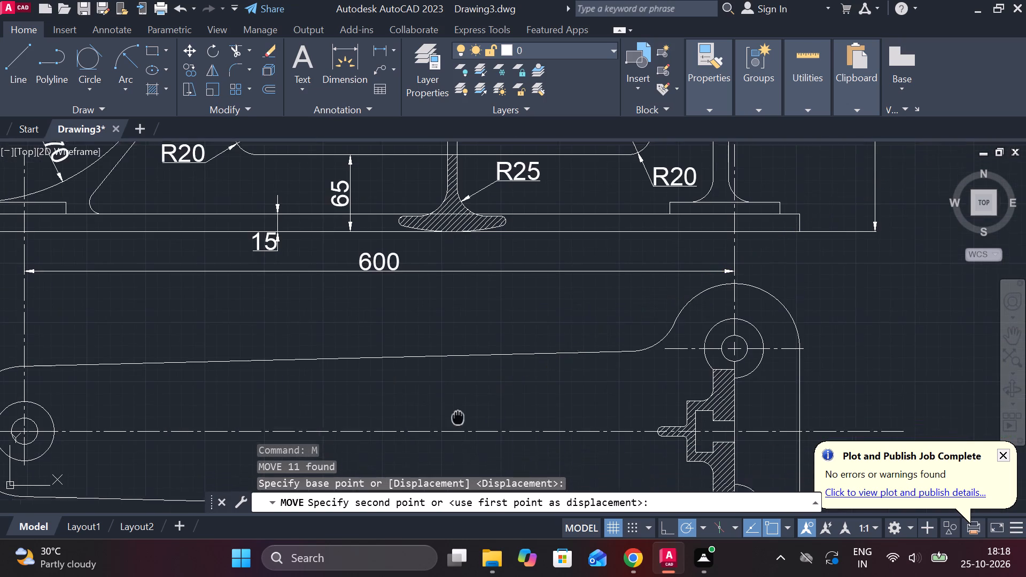
pyautogui.moveTo(460, 354); pyautogui.dragTo(460, 336, button='middle')
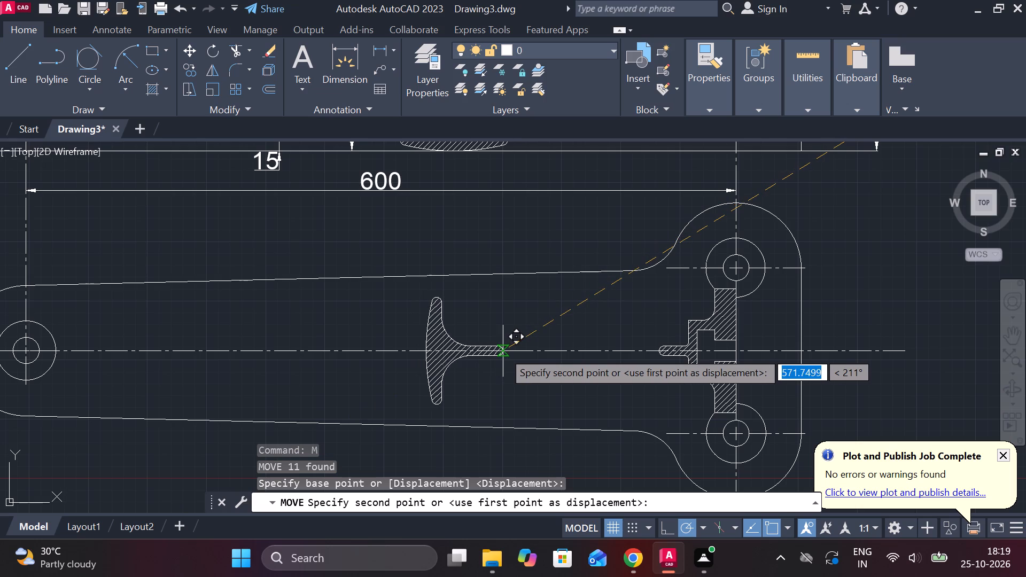
pyautogui.click(510, 351)
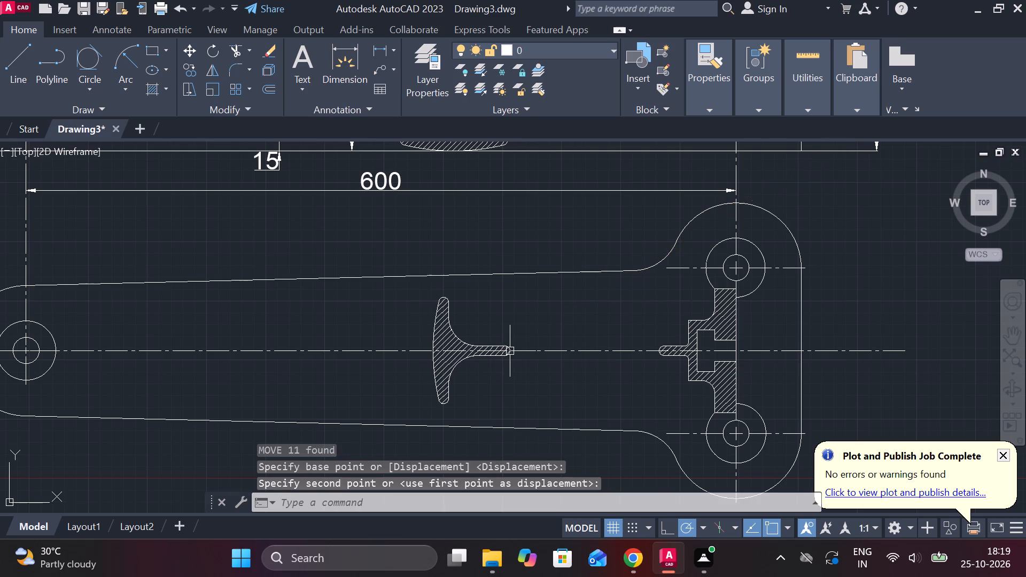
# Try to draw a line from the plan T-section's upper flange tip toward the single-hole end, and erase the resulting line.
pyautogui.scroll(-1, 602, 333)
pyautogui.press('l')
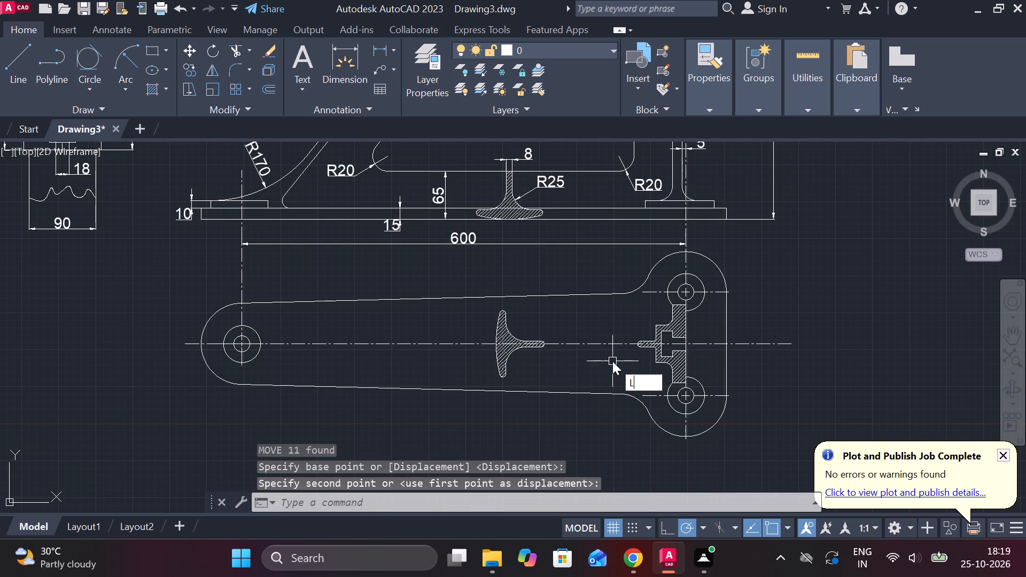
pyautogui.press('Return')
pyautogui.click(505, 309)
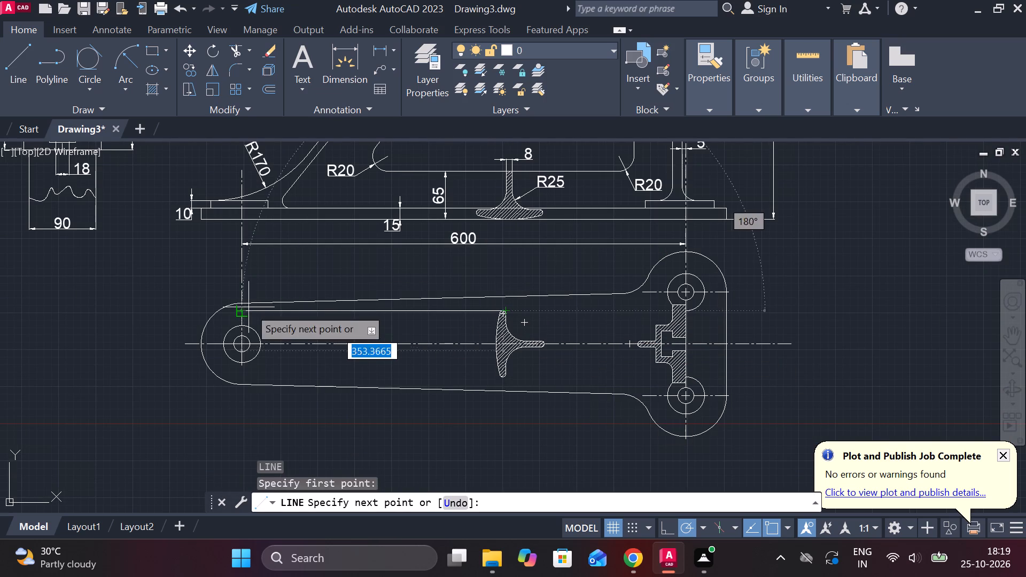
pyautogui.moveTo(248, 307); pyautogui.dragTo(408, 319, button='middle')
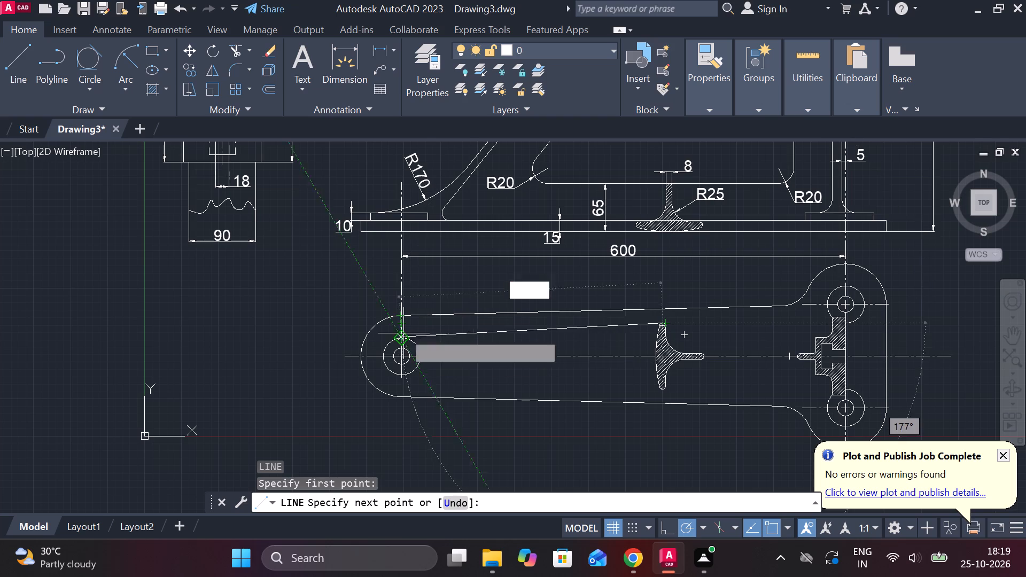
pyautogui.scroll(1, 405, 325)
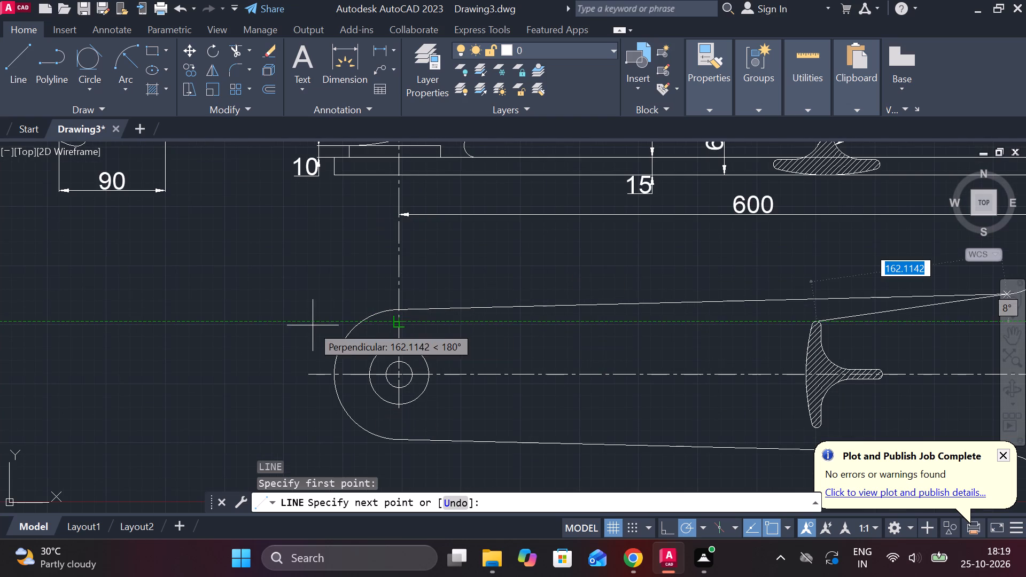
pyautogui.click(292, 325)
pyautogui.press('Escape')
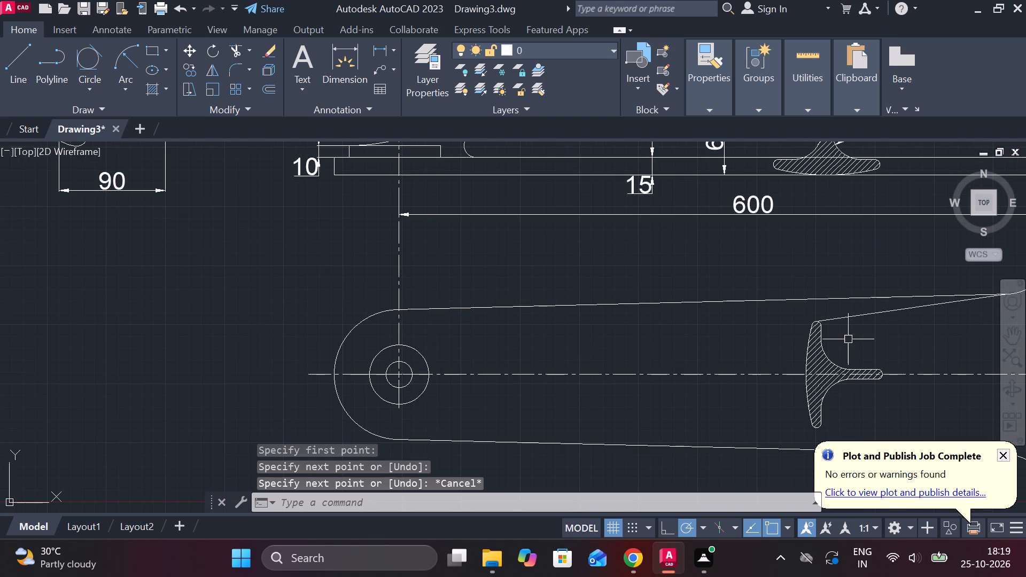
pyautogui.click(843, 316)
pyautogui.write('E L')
# Draw a horizontal line about 353 mm long from the plan T-section's upper flange tip to the single hole's vertical centerline.
pyautogui.press('Return')
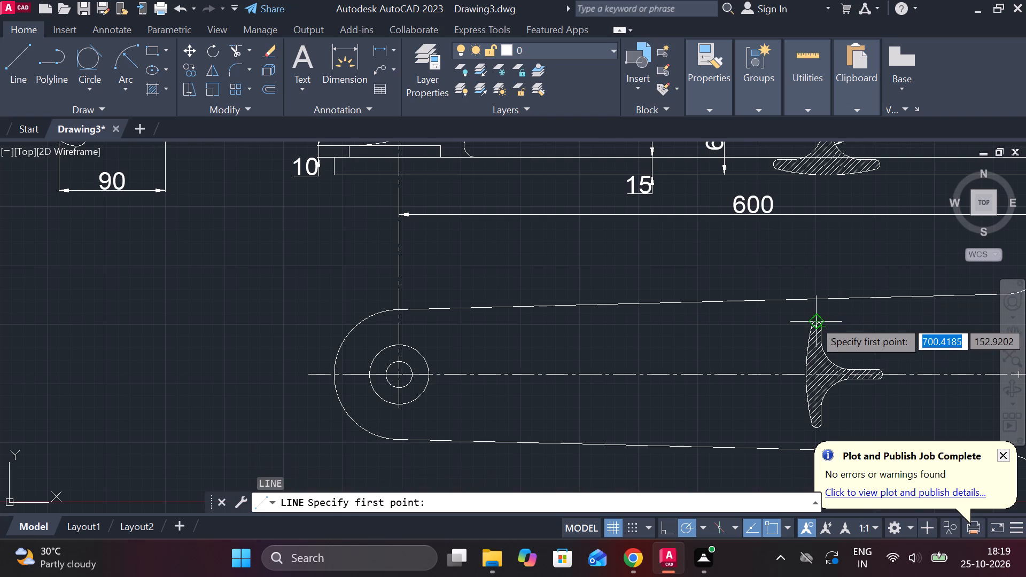
pyautogui.scroll(3, 814, 320)
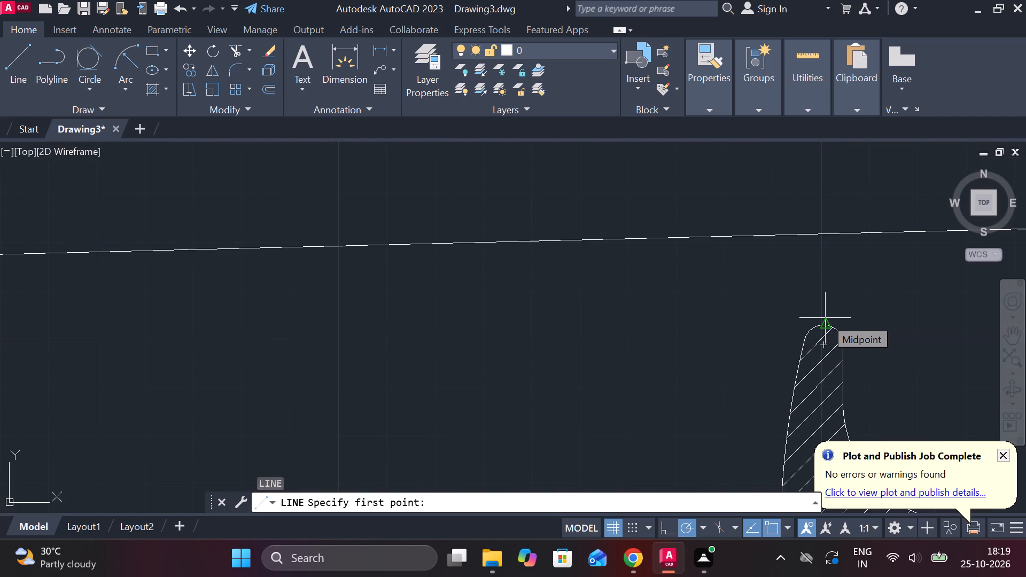
pyautogui.click(825, 318)
pyautogui.scroll(-3, 674, 337)
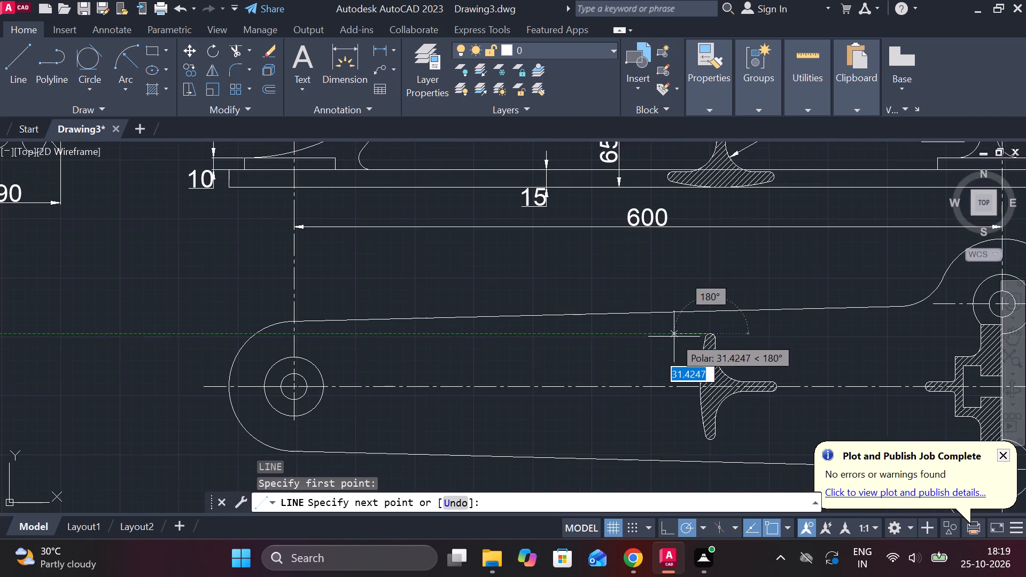
pyautogui.moveTo(499, 350); pyautogui.dragTo(694, 348, button='middle')
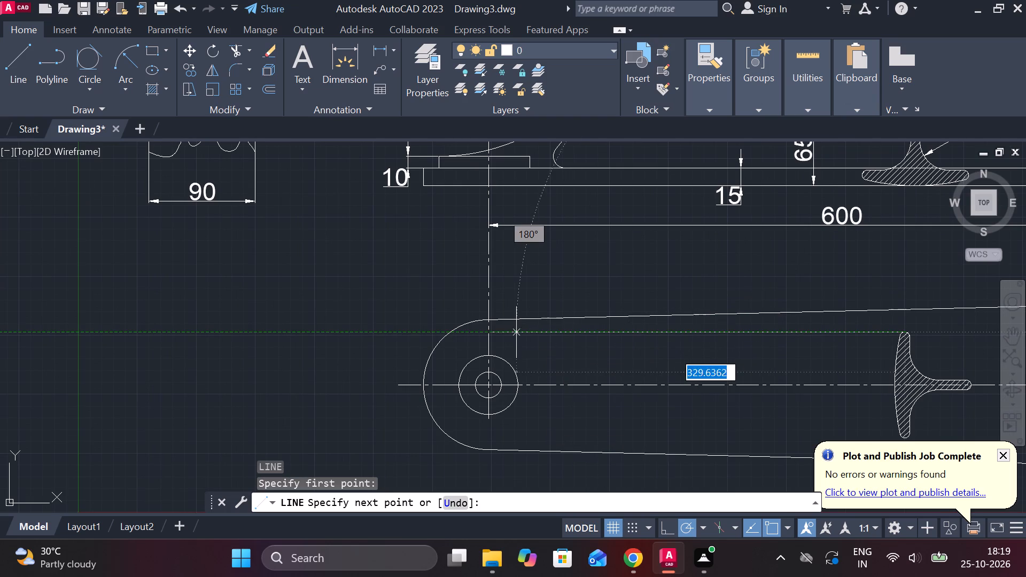
pyautogui.click(486, 336)
pyautogui.press('Escape')
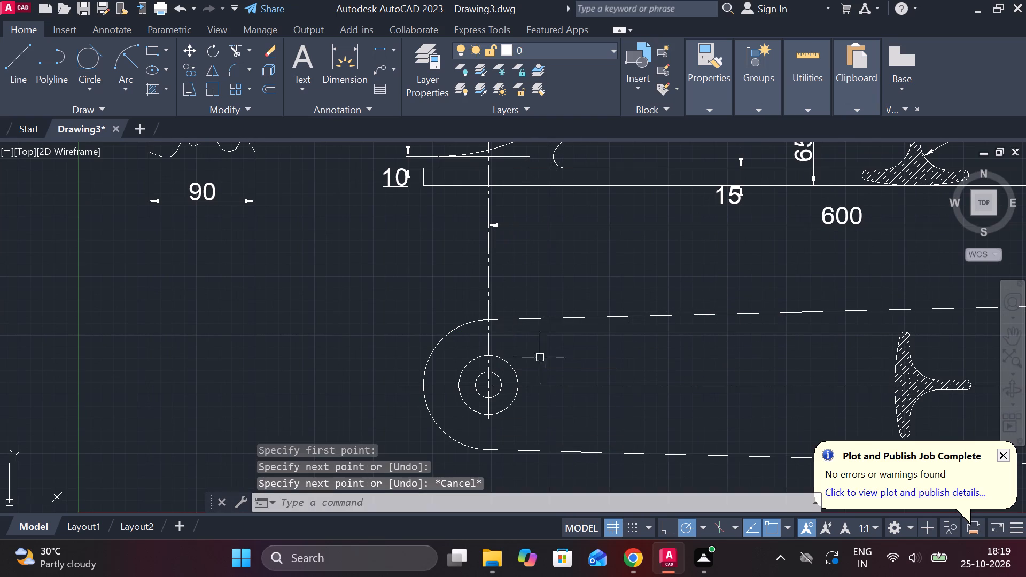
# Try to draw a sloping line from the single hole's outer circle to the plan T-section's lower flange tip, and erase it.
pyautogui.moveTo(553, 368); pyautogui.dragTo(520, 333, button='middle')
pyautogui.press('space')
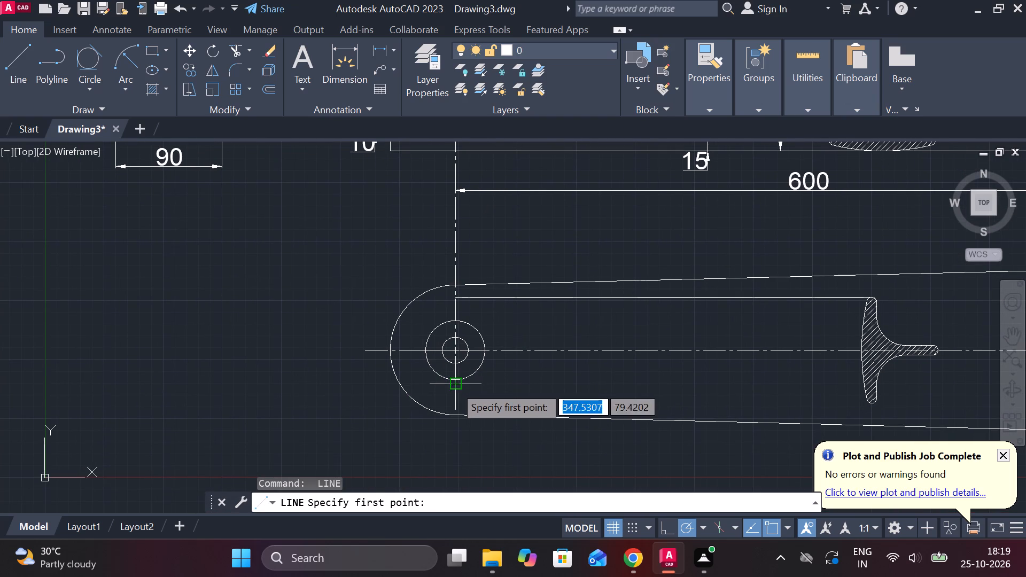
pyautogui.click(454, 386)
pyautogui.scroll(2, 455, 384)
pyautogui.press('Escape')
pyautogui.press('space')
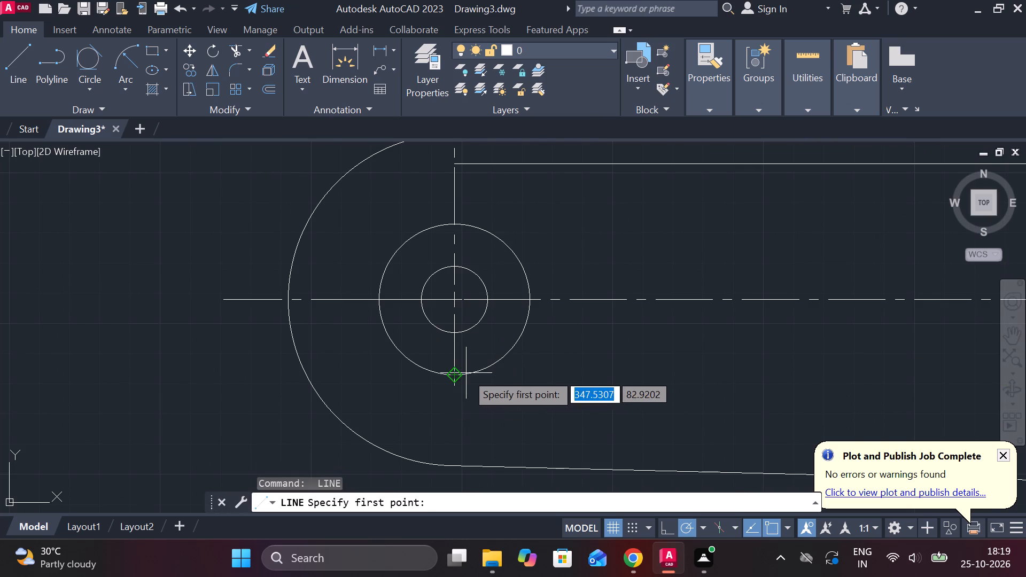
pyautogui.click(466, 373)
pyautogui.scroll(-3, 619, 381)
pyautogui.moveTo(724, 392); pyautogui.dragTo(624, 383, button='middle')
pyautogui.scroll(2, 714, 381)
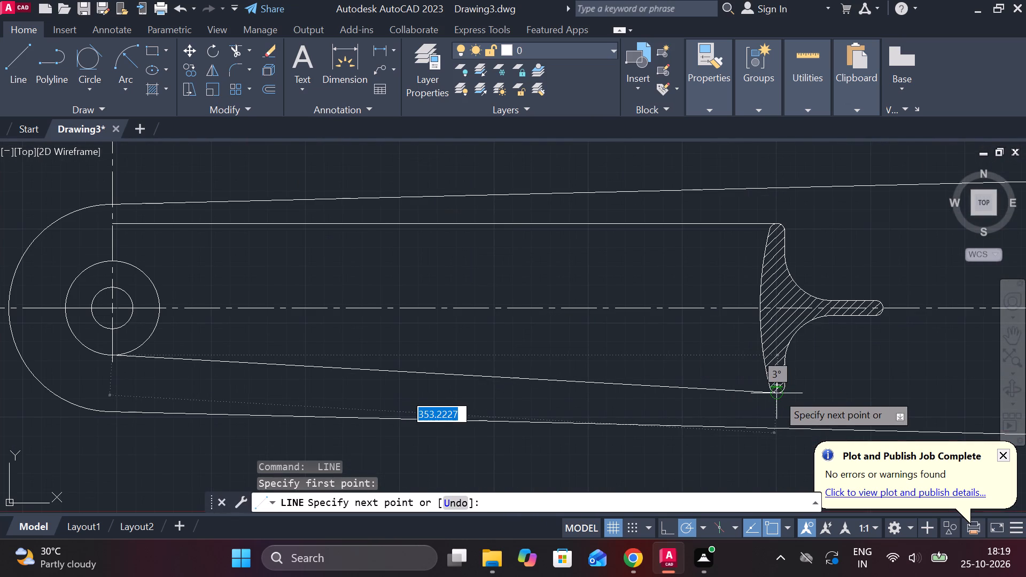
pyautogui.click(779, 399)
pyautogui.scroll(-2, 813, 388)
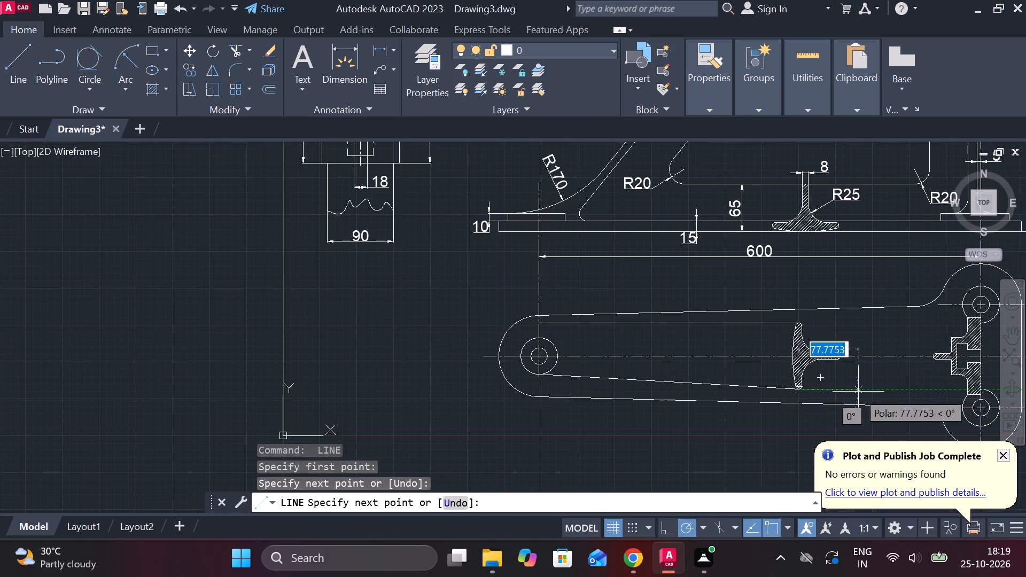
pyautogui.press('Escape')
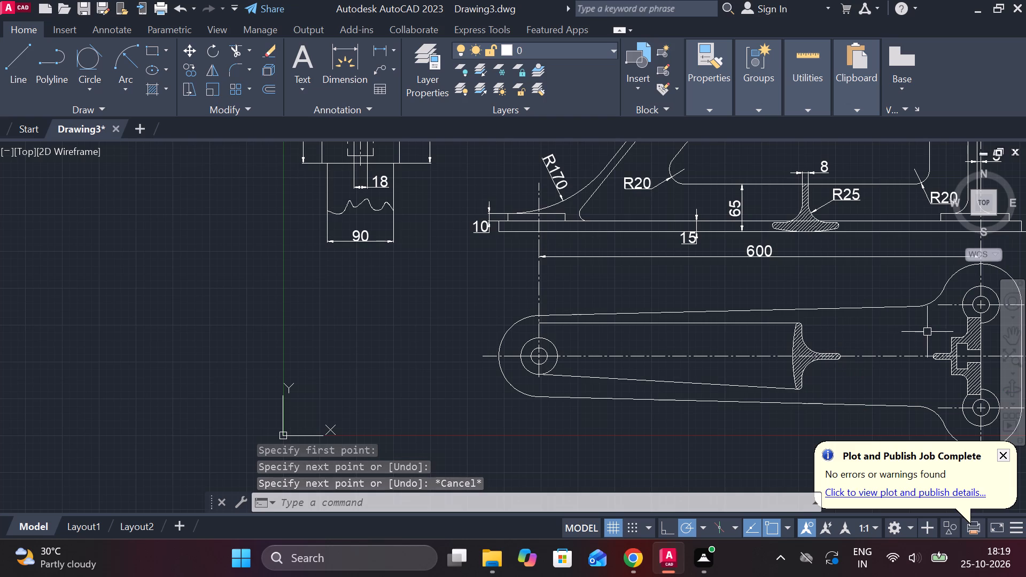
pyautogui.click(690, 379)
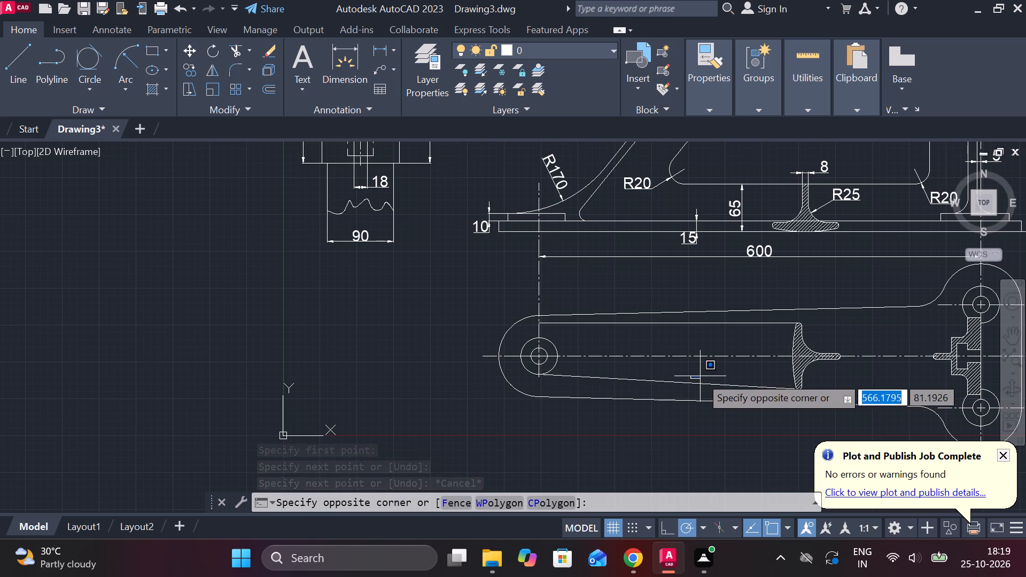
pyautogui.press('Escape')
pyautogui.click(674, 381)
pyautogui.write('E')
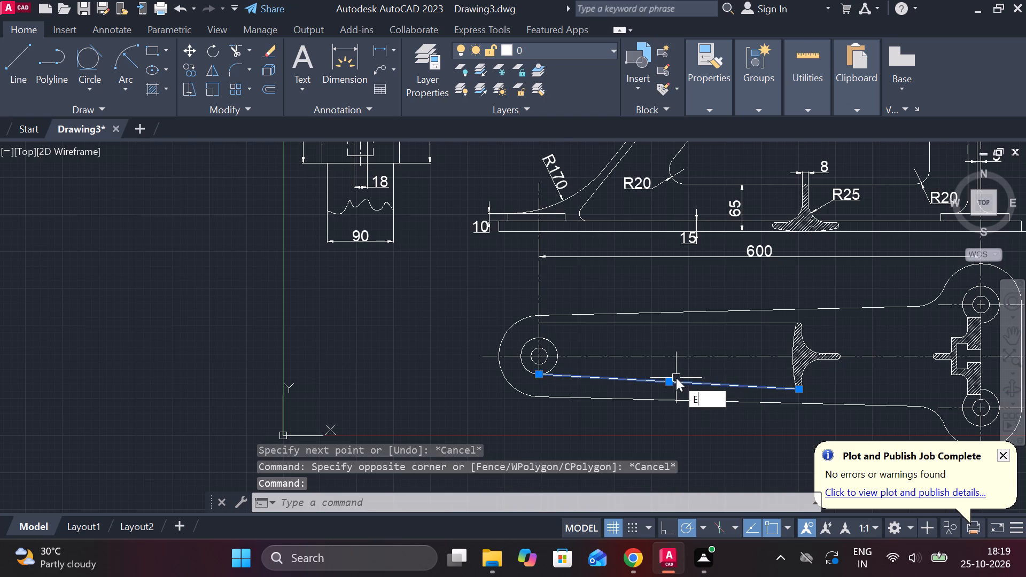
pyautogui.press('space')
# Draw a horizontal line from the plan T-section's lower flange tip to beyond the plan's rounded single-hole end.
pyautogui.moveTo(685, 378); pyautogui.dragTo(588, 379, button='middle')
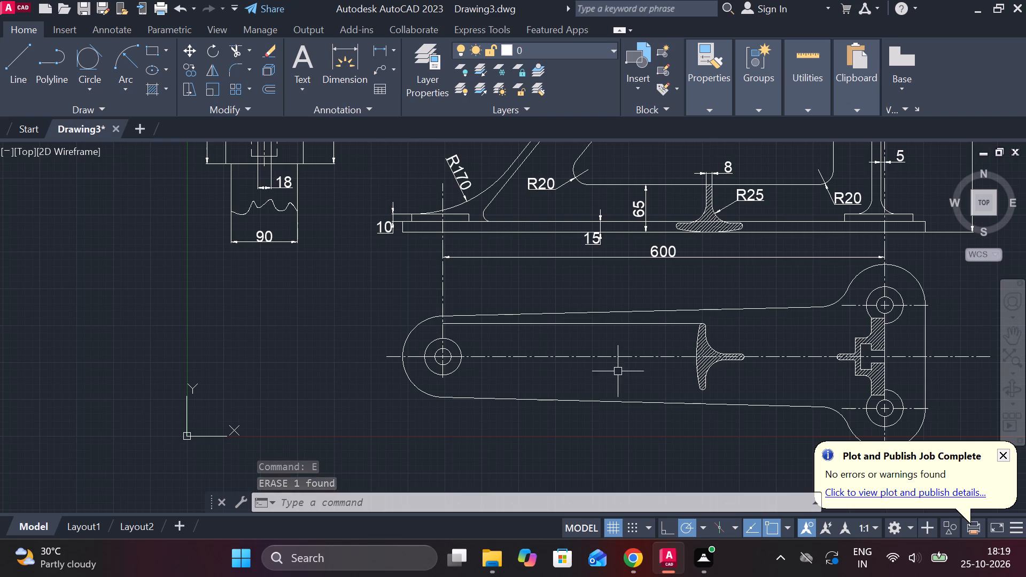
pyautogui.press('l')
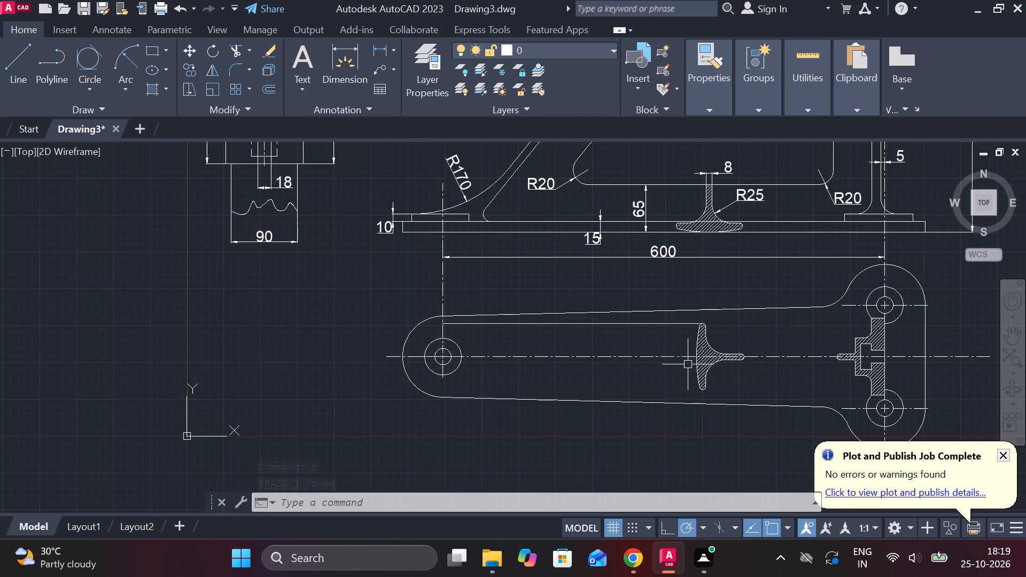
pyautogui.press('Return')
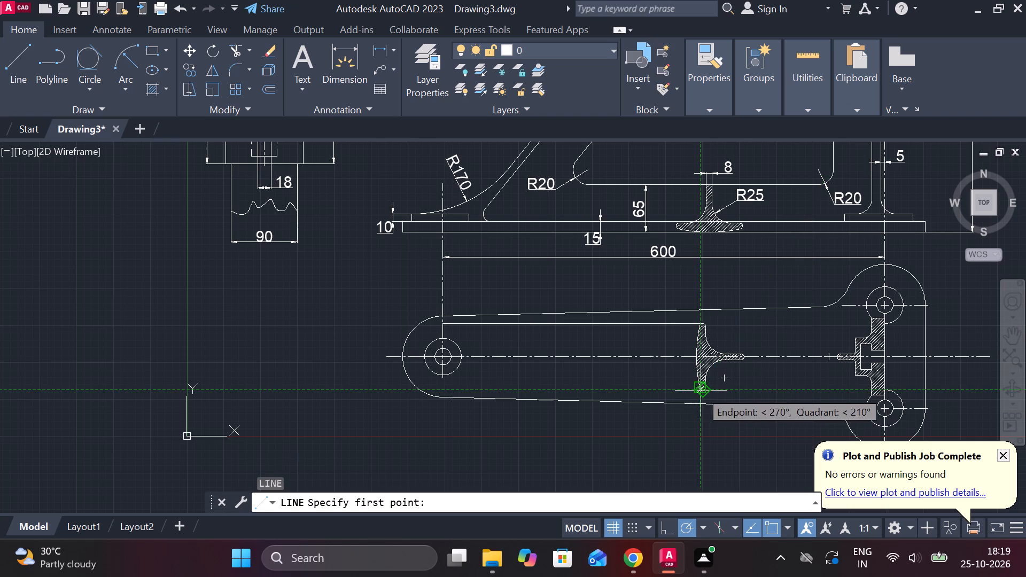
pyautogui.scroll(2, 703, 390)
pyautogui.click(706, 394)
pyautogui.scroll(-3, 678, 397)
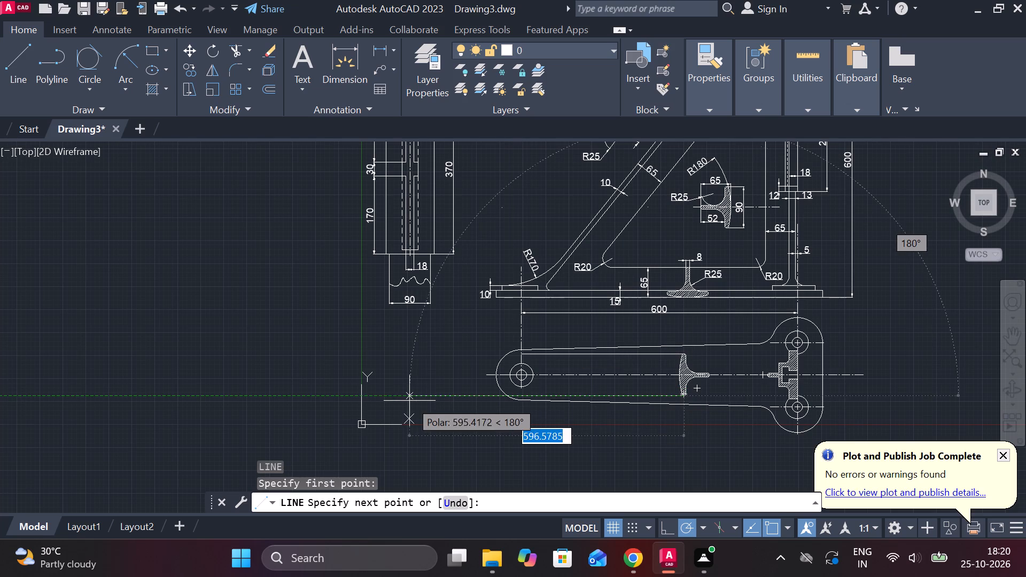
pyautogui.click(419, 401)
pyautogui.press('Escape')
# Trim the part of the lower rib line that overhangs the plan's rounded single-hole end.
pyautogui.write('TR')
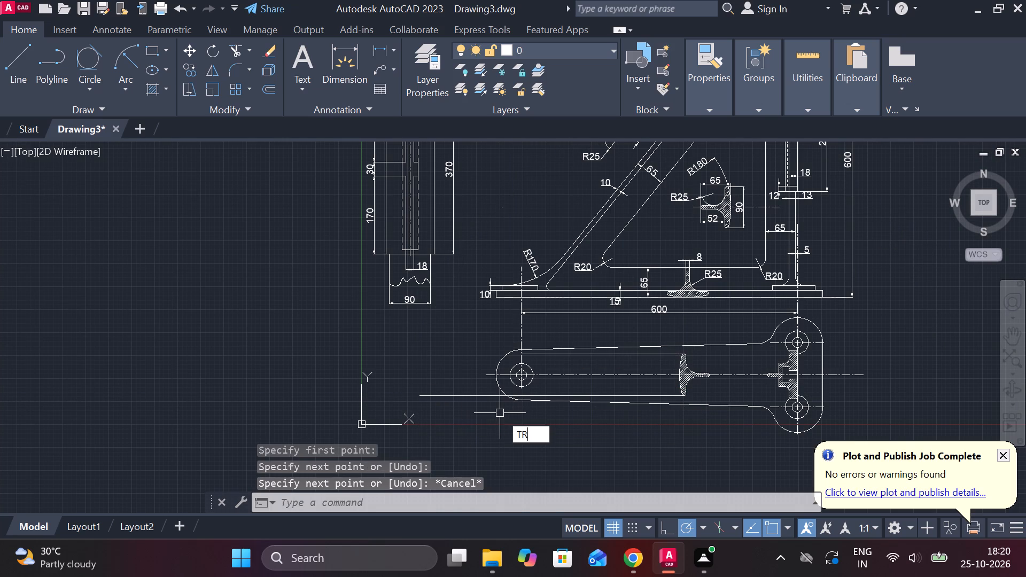
pyautogui.press('space')
pyautogui.click(472, 399)
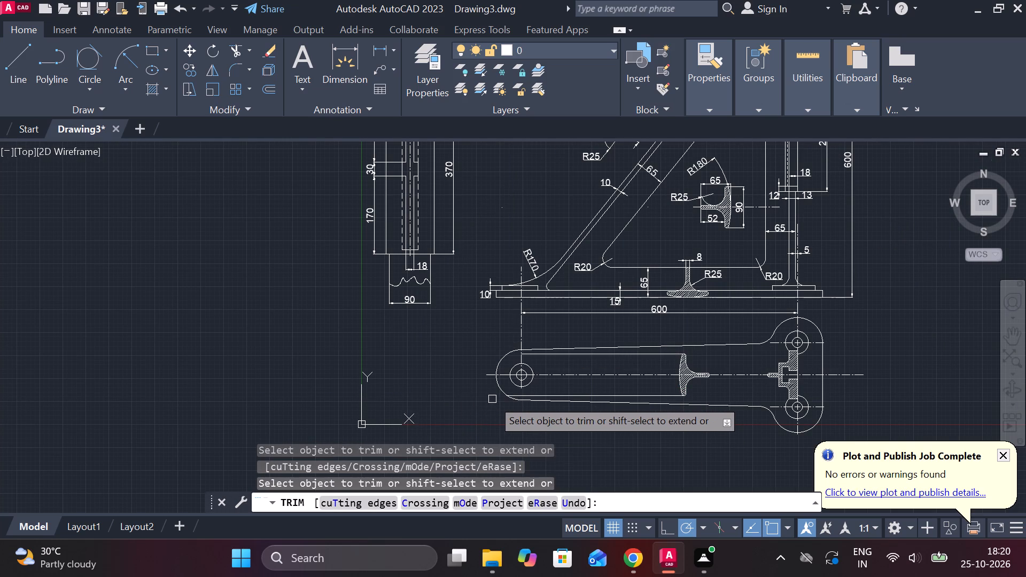
pyautogui.scroll(1, 492, 399)
pyautogui.press('Escape')
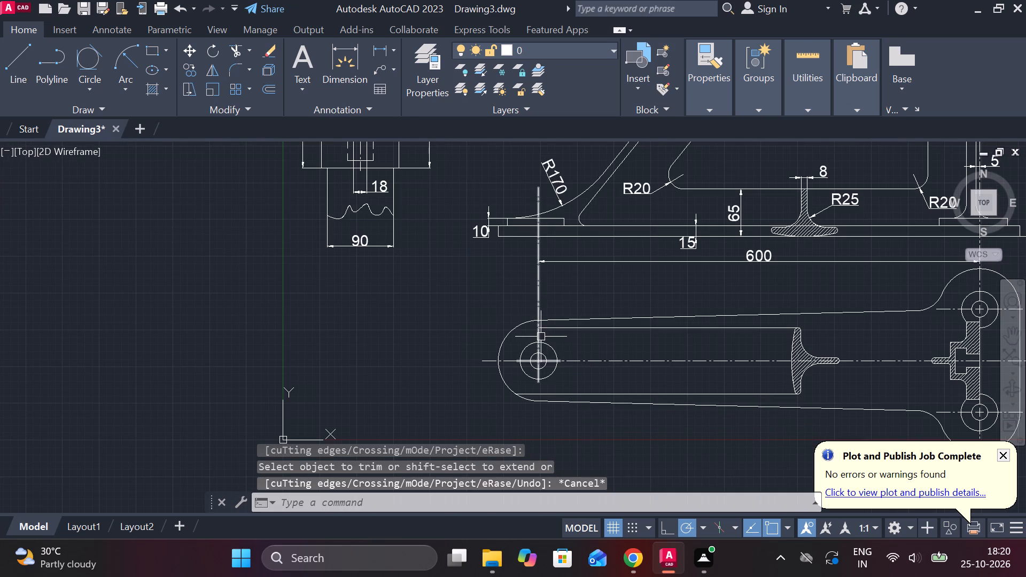
# Stretch the lower end of the single hole's vertical centerline down past the plan outline.
pyautogui.click(540, 337)
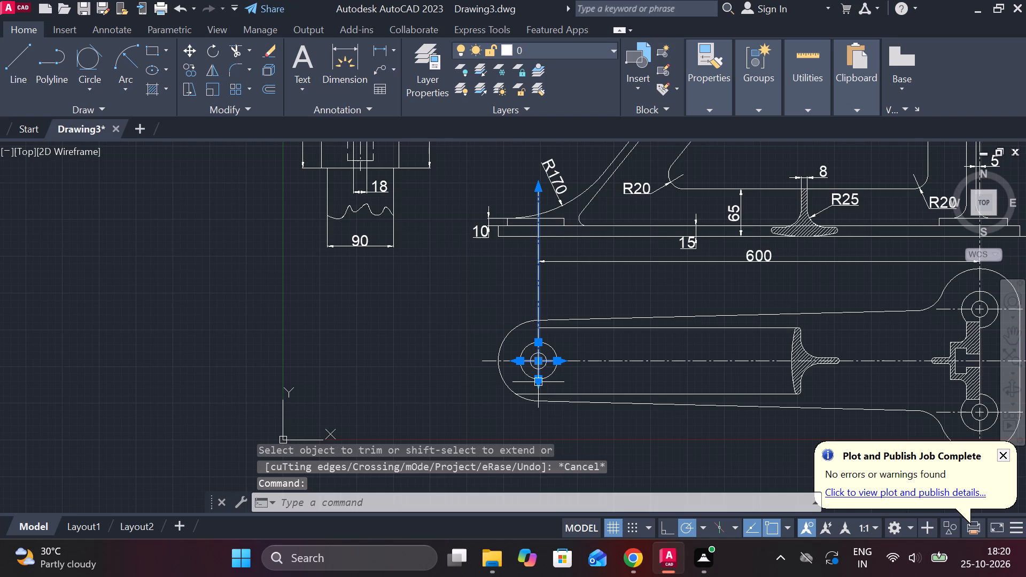
pyautogui.click(536, 385)
pyautogui.click(536, 440)
pyautogui.press('Escape')
# Trim the lower rib line back to the single hole's vertical centerline.
pyautogui.write('TR')
pyautogui.press('space')
pyautogui.click(528, 395)
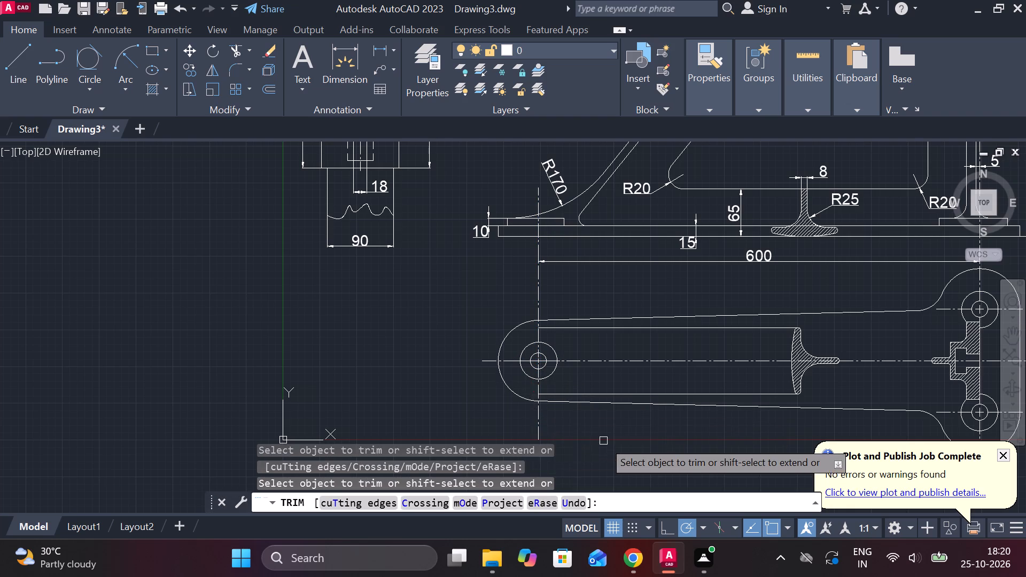
pyautogui.scroll(-2, 604, 435)
pyautogui.moveTo(650, 439); pyautogui.dragTo(504, 405, button='middle')
pyautogui.scroll(1, 515, 397)
pyautogui.press('Escape')
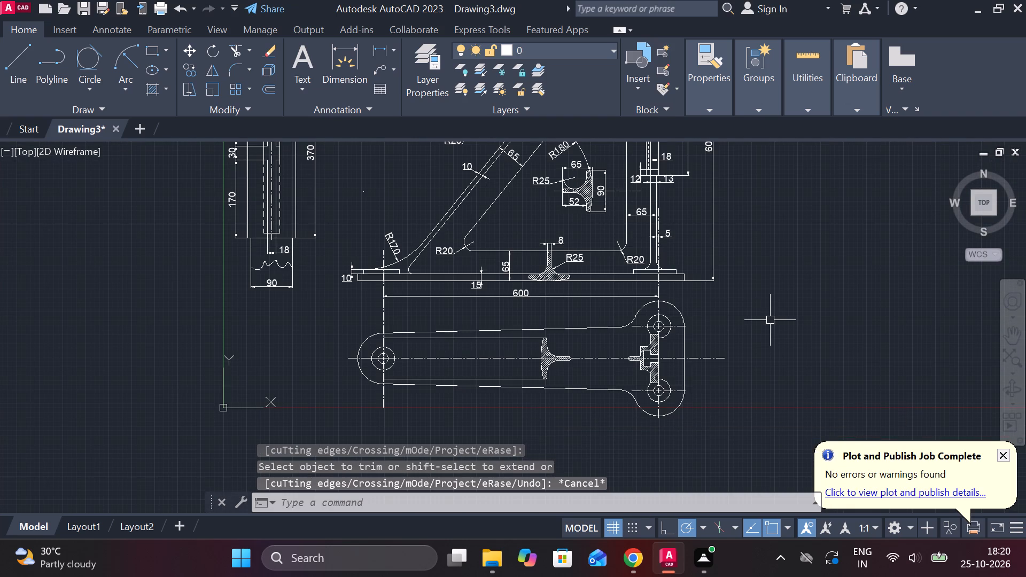
# Add a vertical linear dimension between the centerlines of the plan's two paired holes, placed outside the outline.
pyautogui.click(395, 49)
pyautogui.click(409, 77)
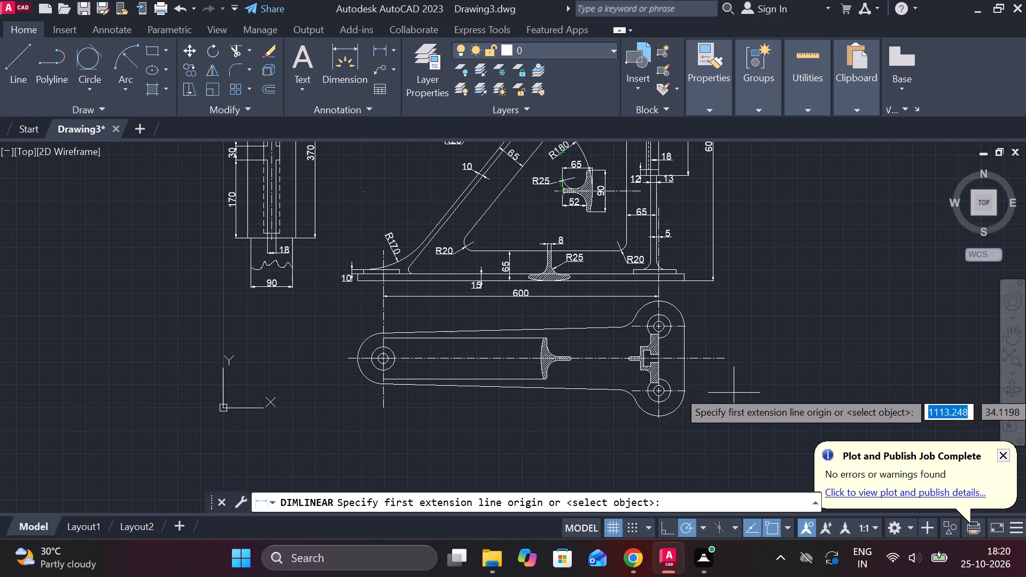
pyautogui.scroll(3, 713, 379)
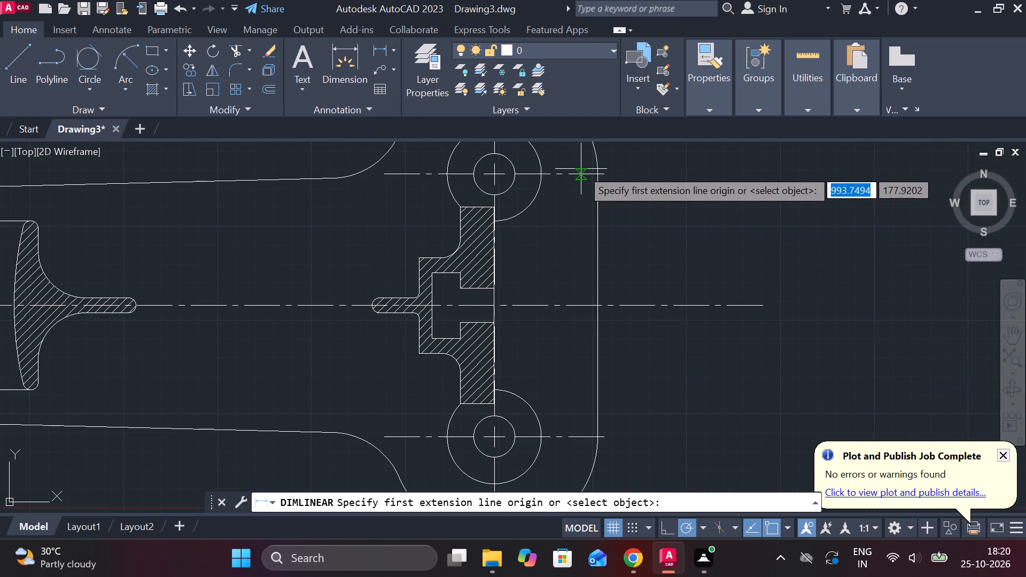
pyautogui.click(592, 171)
pyautogui.click(593, 440)
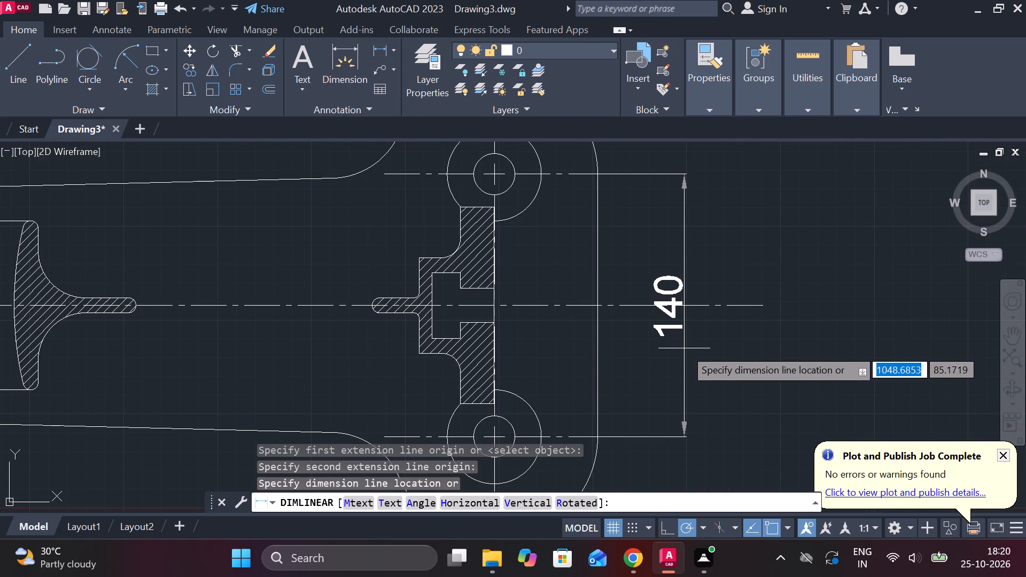
pyautogui.click(706, 346)
# Add a vertical linear dimension for the full height of the hatched section between the paired holes, inside the hole-spacing dimension.
pyautogui.press('space')
pyautogui.click(501, 208)
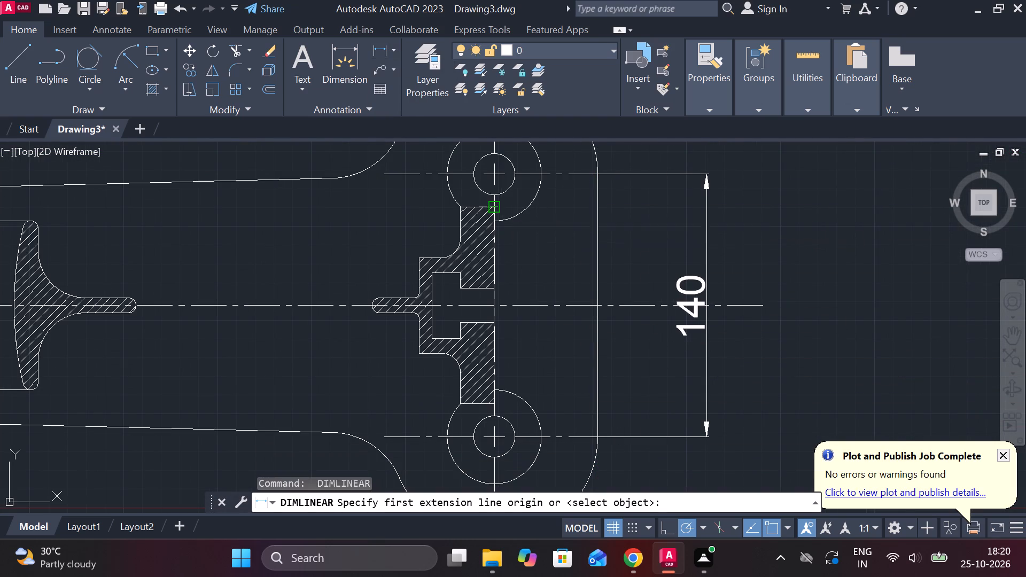
pyautogui.click(491, 404)
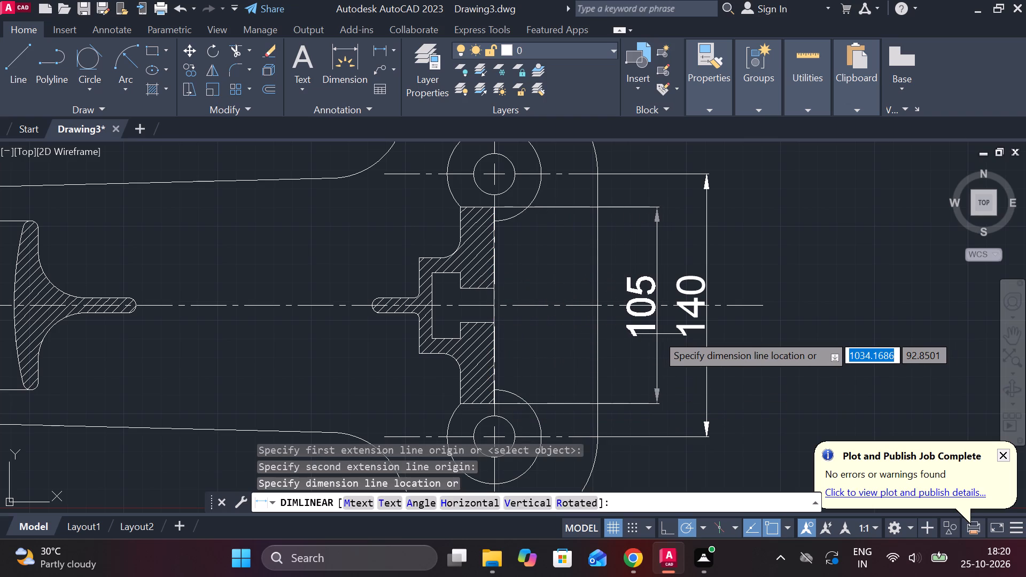
pyautogui.click(657, 334)
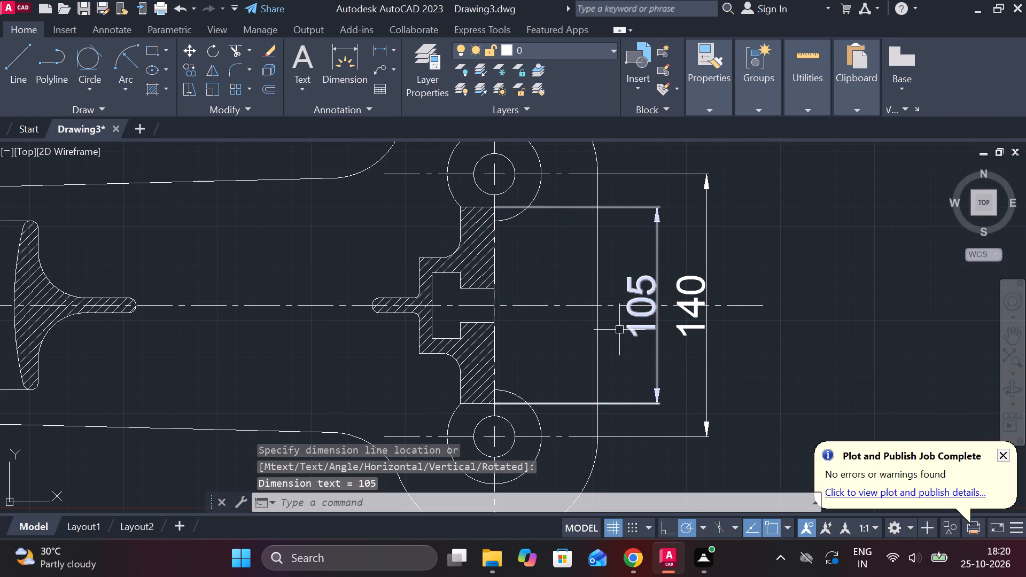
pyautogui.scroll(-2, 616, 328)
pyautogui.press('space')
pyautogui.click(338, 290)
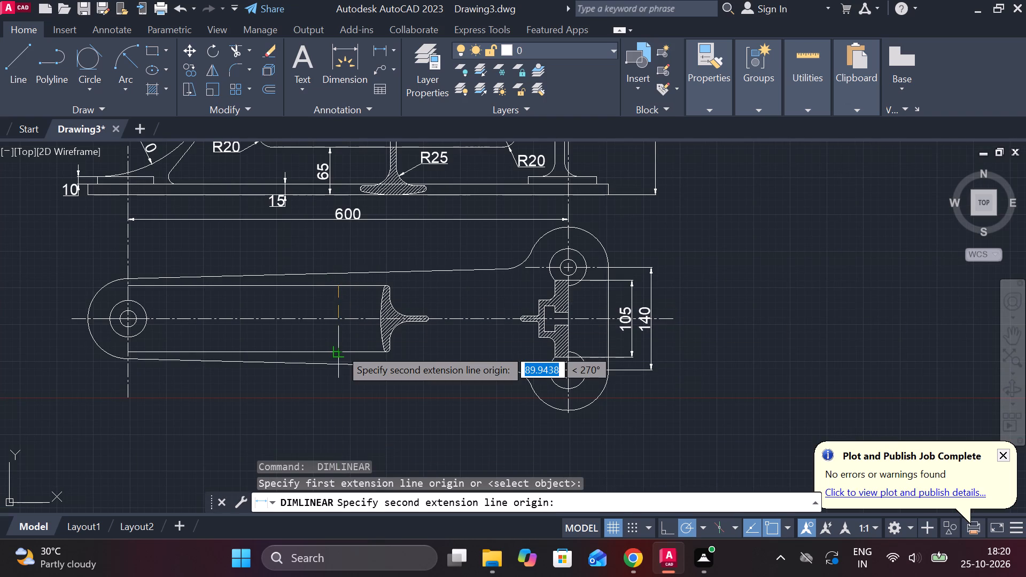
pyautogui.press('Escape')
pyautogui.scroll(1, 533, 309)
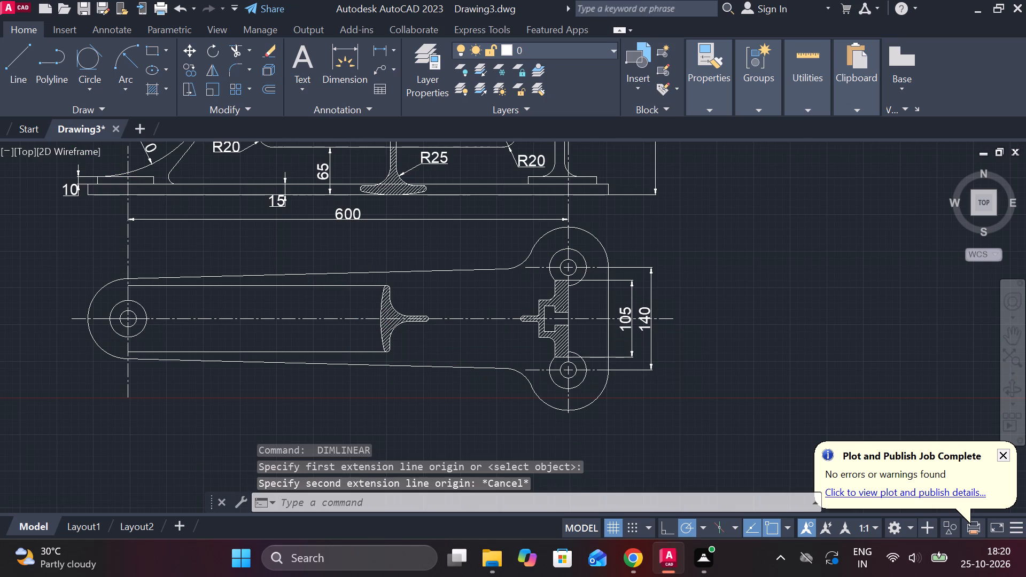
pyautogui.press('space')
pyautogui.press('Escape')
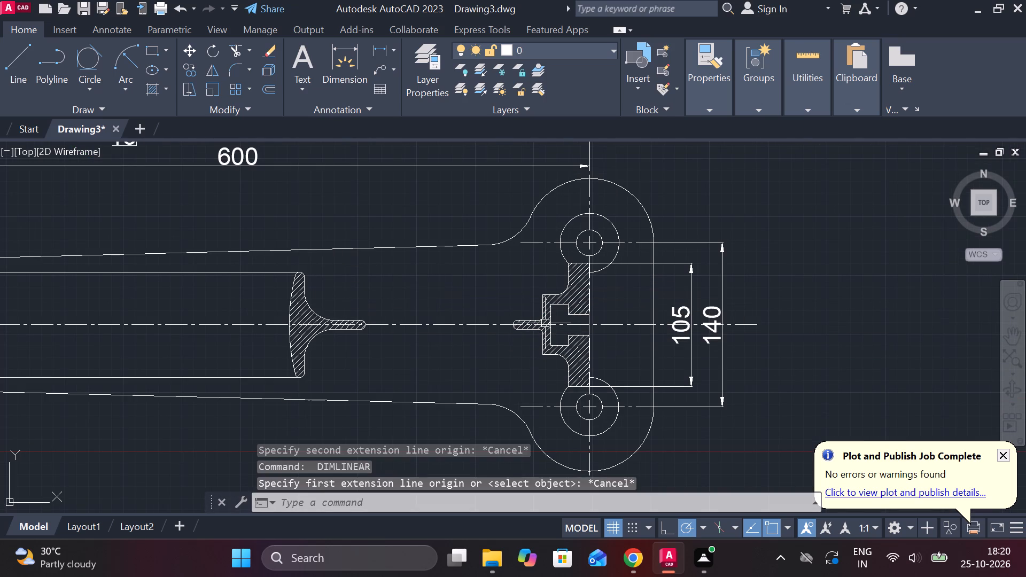
# Draw a horizontal line from the plan T-section's upper flange tip to the vertical centerline of the paired holes.
pyautogui.press('l')
pyautogui.press('Return')
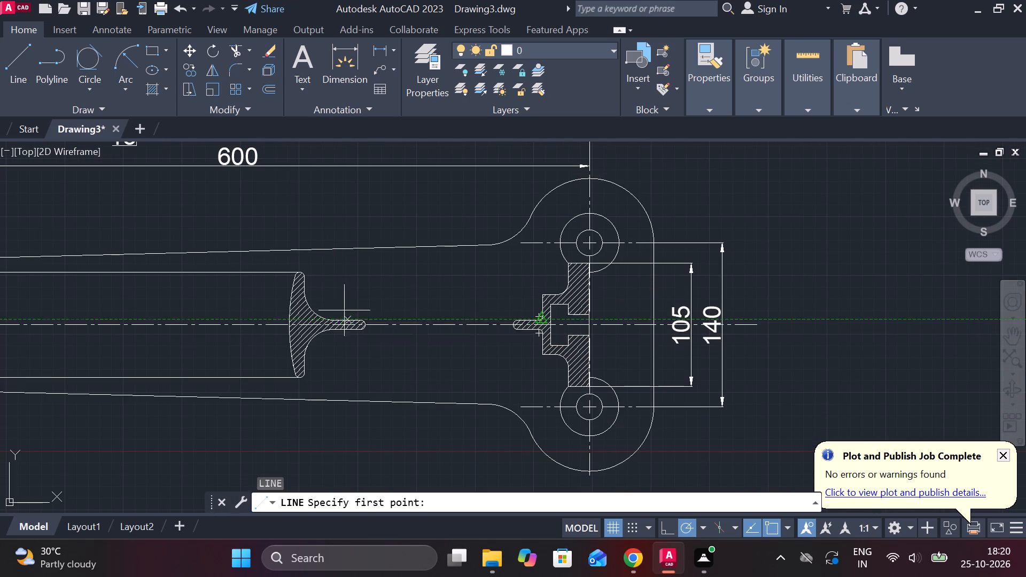
pyautogui.scroll(3, 299, 273)
pyautogui.click(297, 269)
pyautogui.scroll(-1, 423, 285)
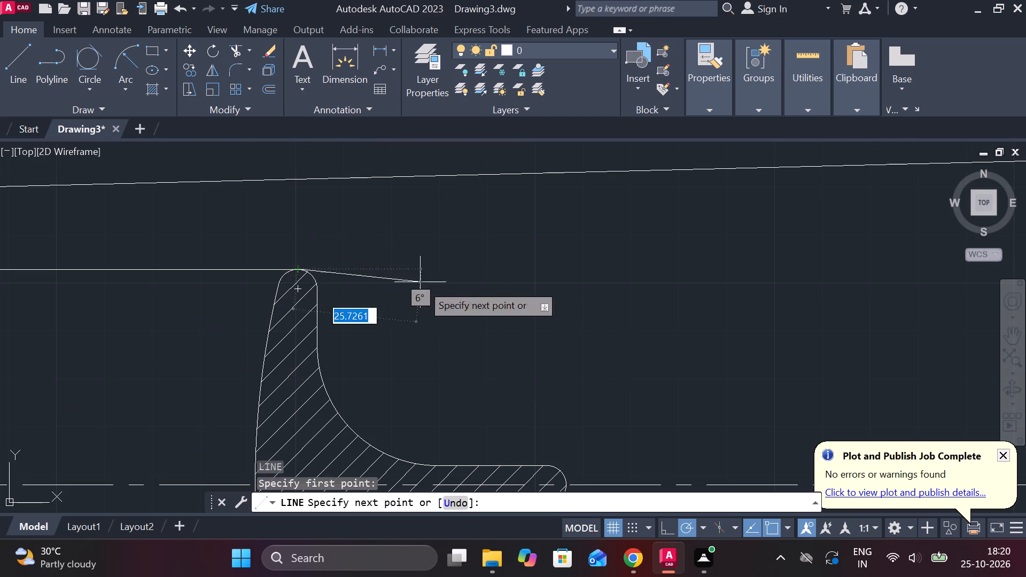
pyautogui.scroll(-1, 424, 285)
pyautogui.moveTo(709, 295); pyautogui.dragTo(585, 304, button='middle')
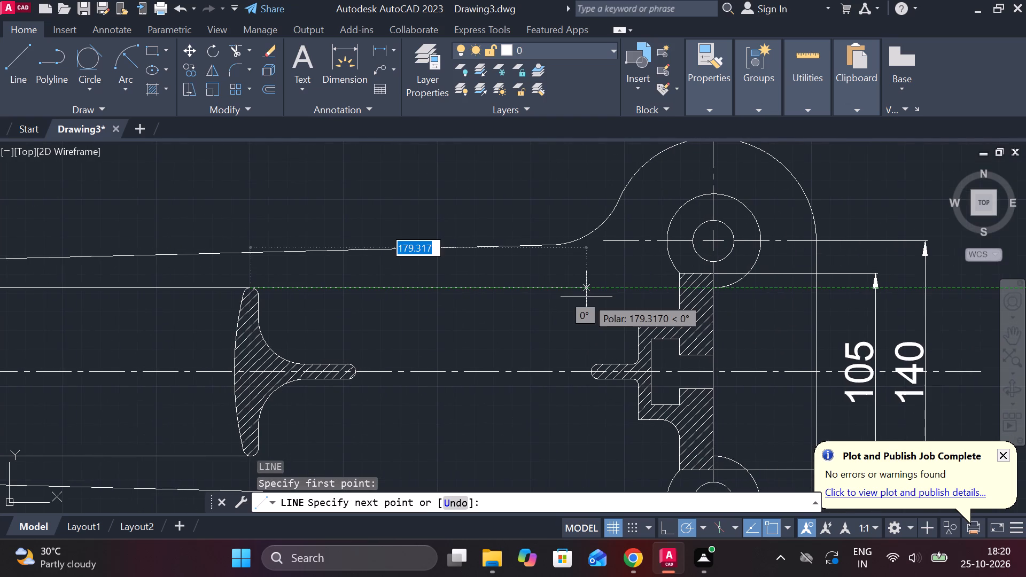
pyautogui.click(714, 289)
pyautogui.press('Escape')
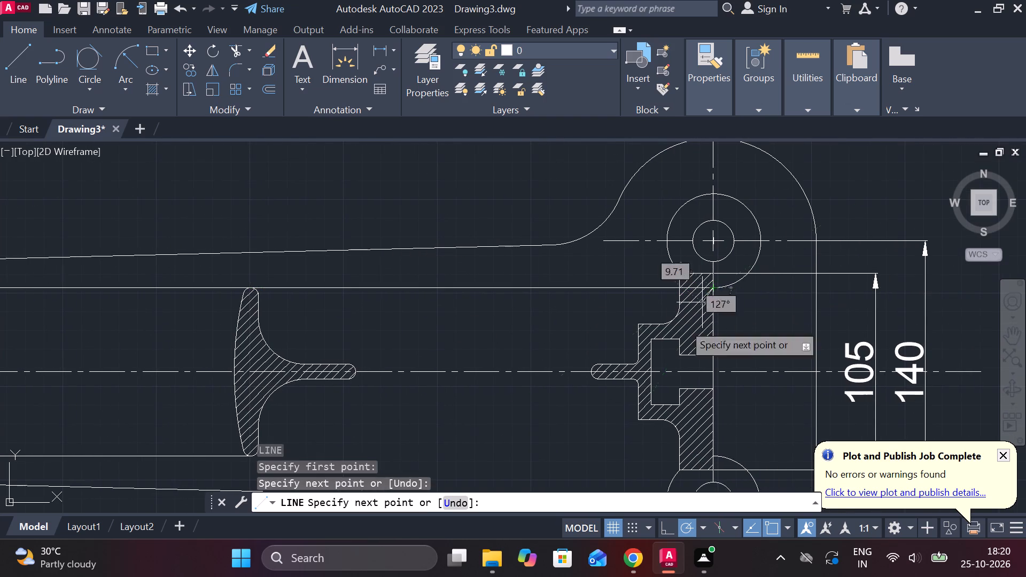
# Draw a horizontal line from the plan T-section's lower flange tip to the vertical centerline of the paired holes.
pyautogui.scroll(-2, 623, 360)
pyautogui.scroll(1, 589, 389)
pyautogui.press('space')
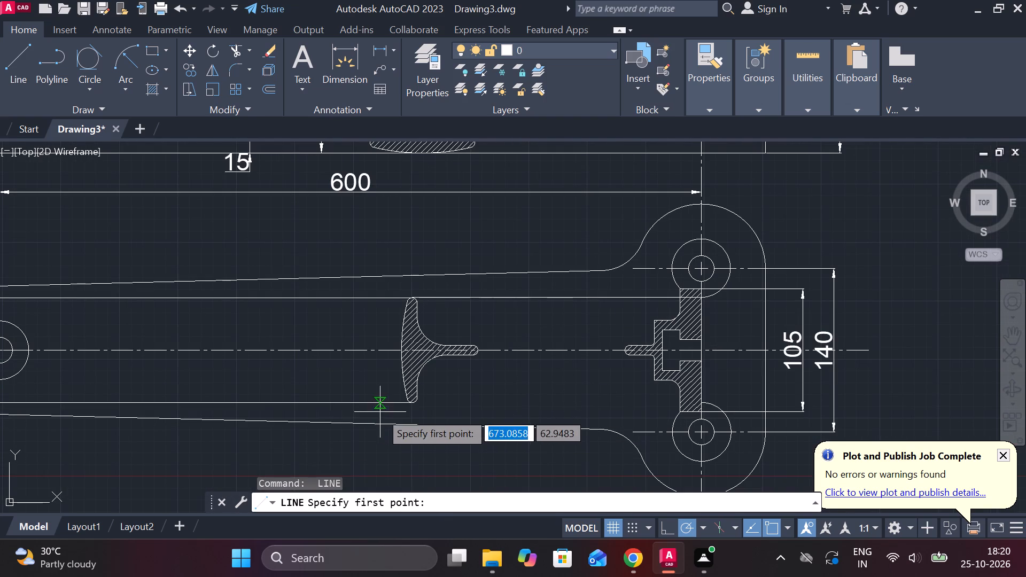
pyautogui.click(407, 405)
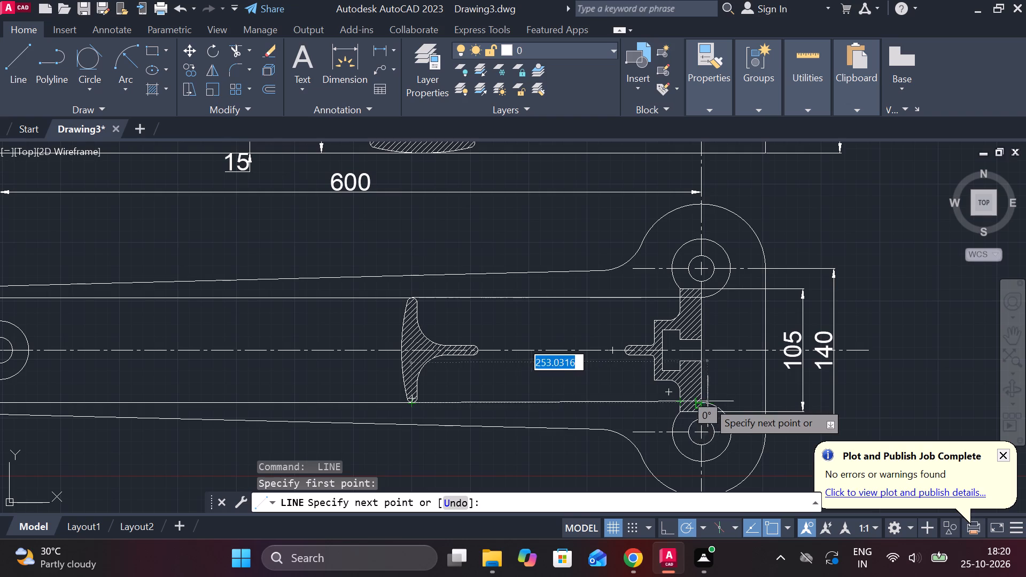
pyautogui.click(708, 401)
pyautogui.press('Escape')
# Add a radius dimension to the plan's lower concave fillet arc beside the paired-hole lobe, placed outside the outline.
pyautogui.scroll(-2, 766, 382)
pyautogui.moveTo(709, 430); pyautogui.dragTo(680, 428, button='middle')
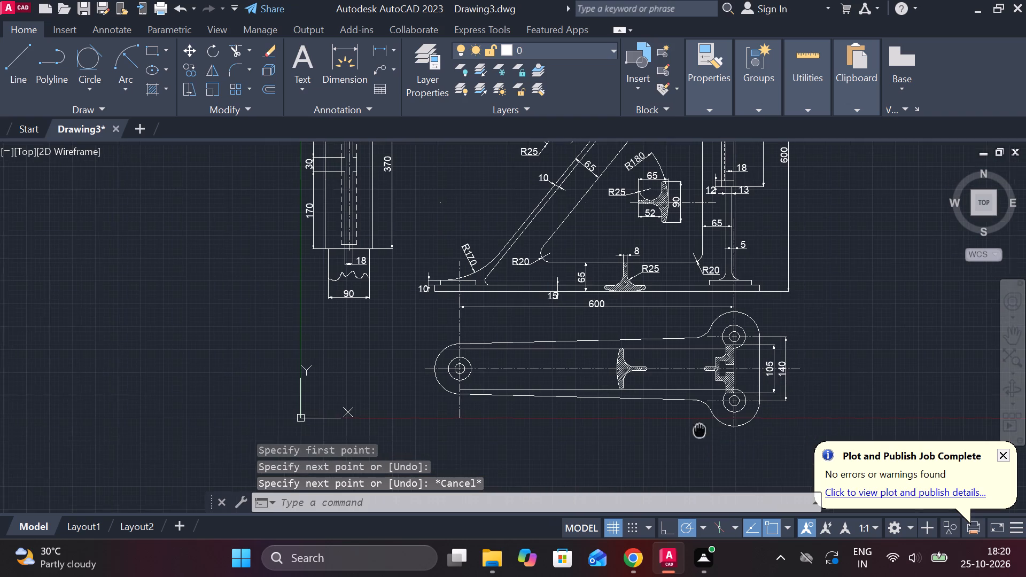
pyautogui.moveTo(680, 428); pyautogui.dragTo(636, 423, button='middle')
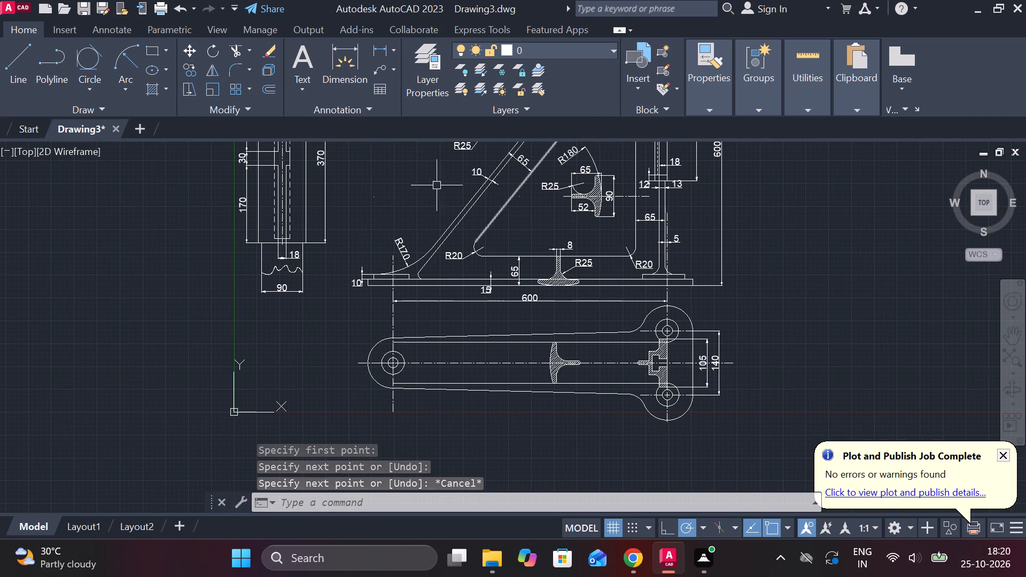
pyautogui.click(399, 51)
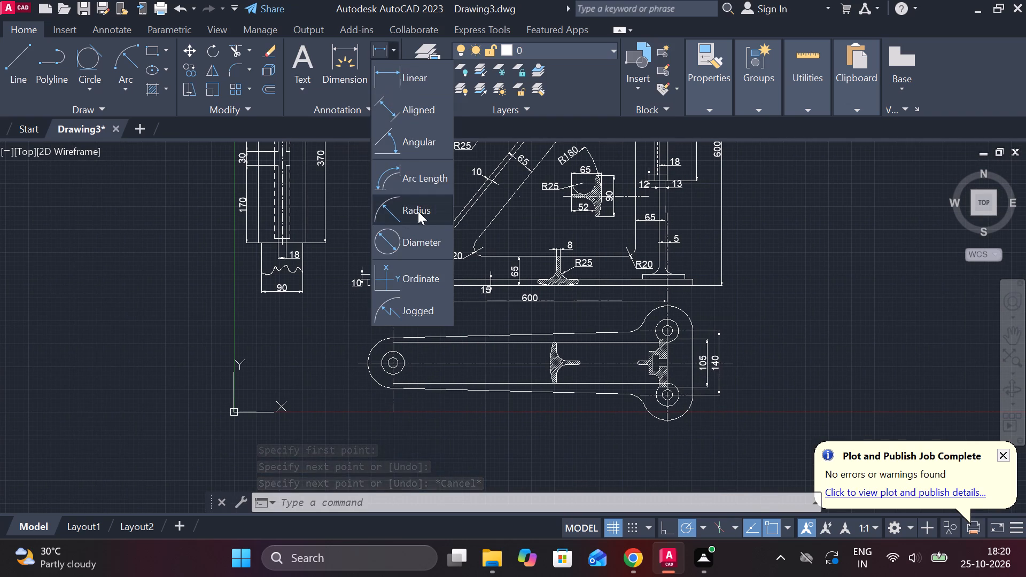
pyautogui.click(418, 211)
pyautogui.scroll(2, 666, 445)
pyautogui.click(594, 331)
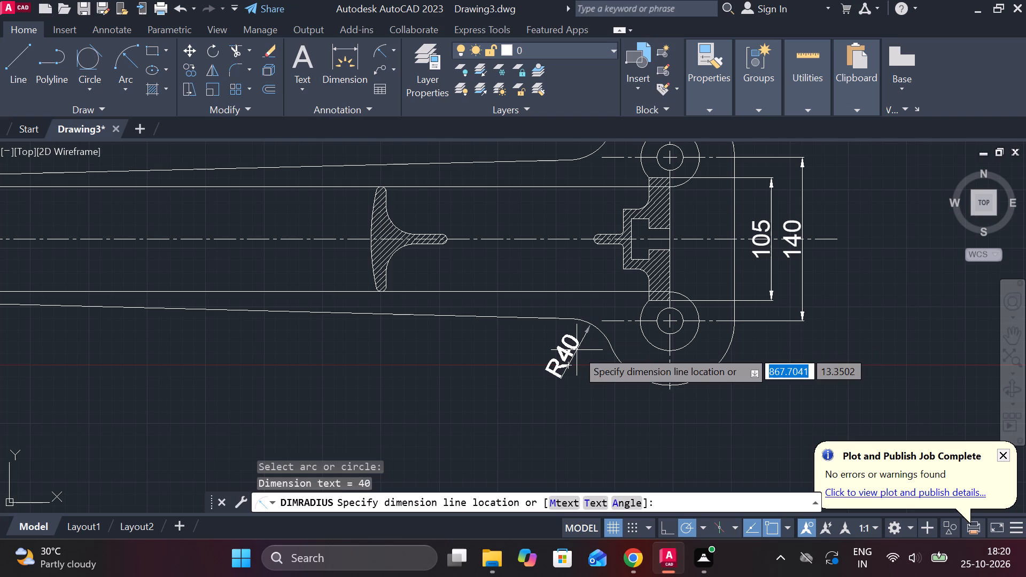
pyautogui.click(577, 350)
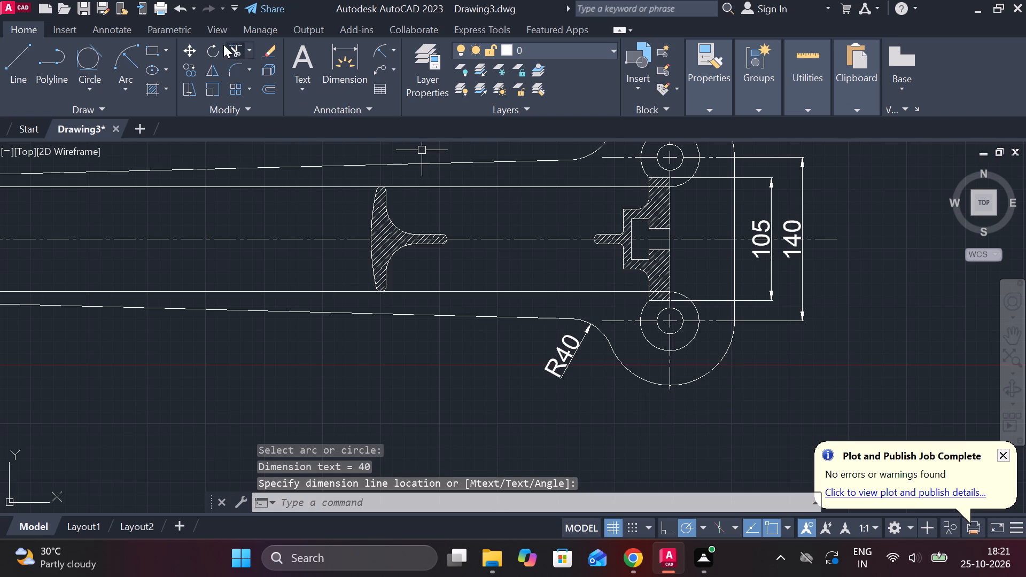
# Add a horizontal linear dimension across the inner circle of the plan's lower paired hole, placed below the outline.
pyautogui.click(394, 50)
pyautogui.click(409, 85)
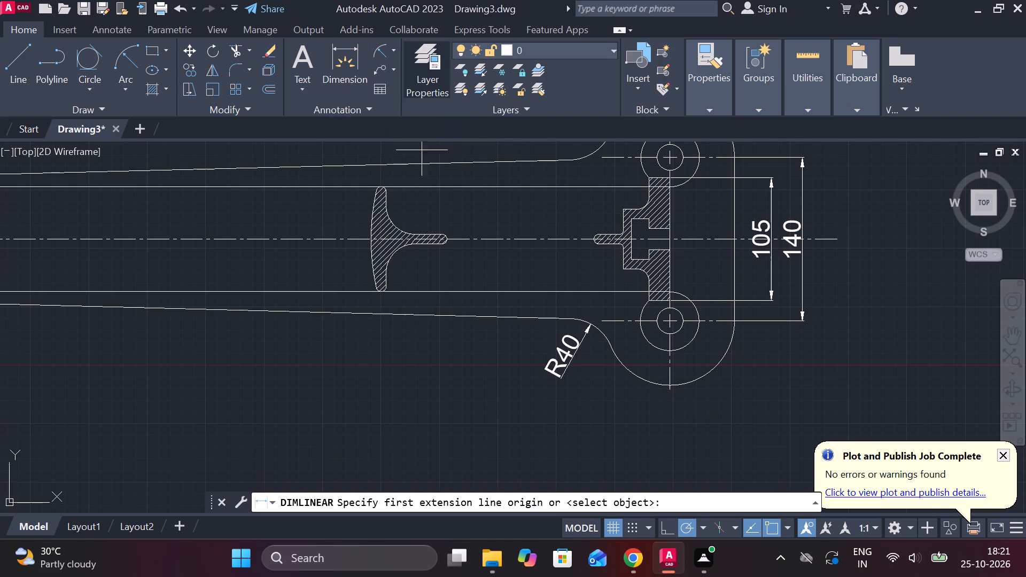
pyautogui.scroll(1, 732, 395)
pyautogui.moveTo(732, 392); pyautogui.dragTo(672, 395, button='middle')
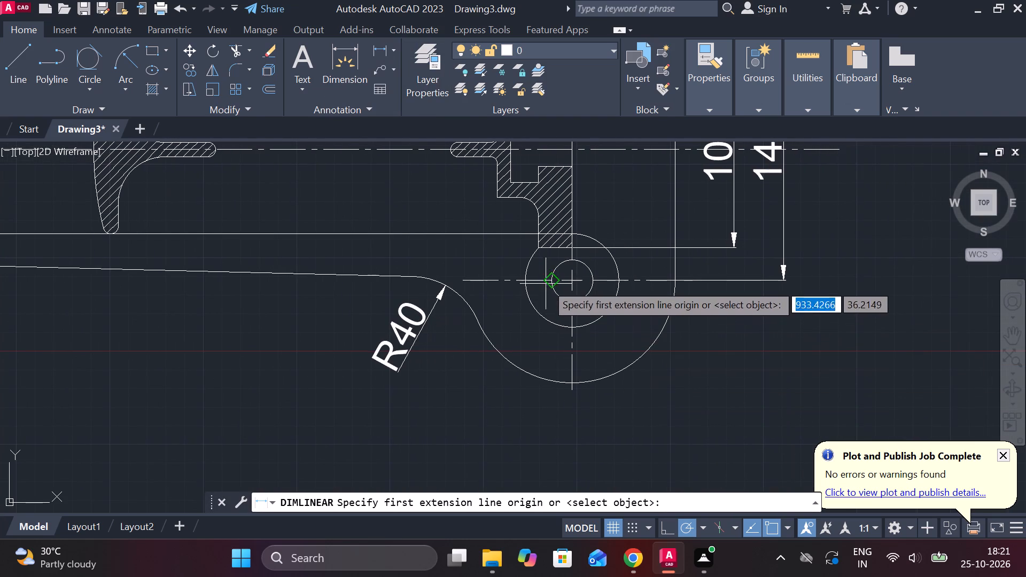
pyautogui.click(548, 283)
pyautogui.click(587, 282)
pyautogui.click(596, 424)
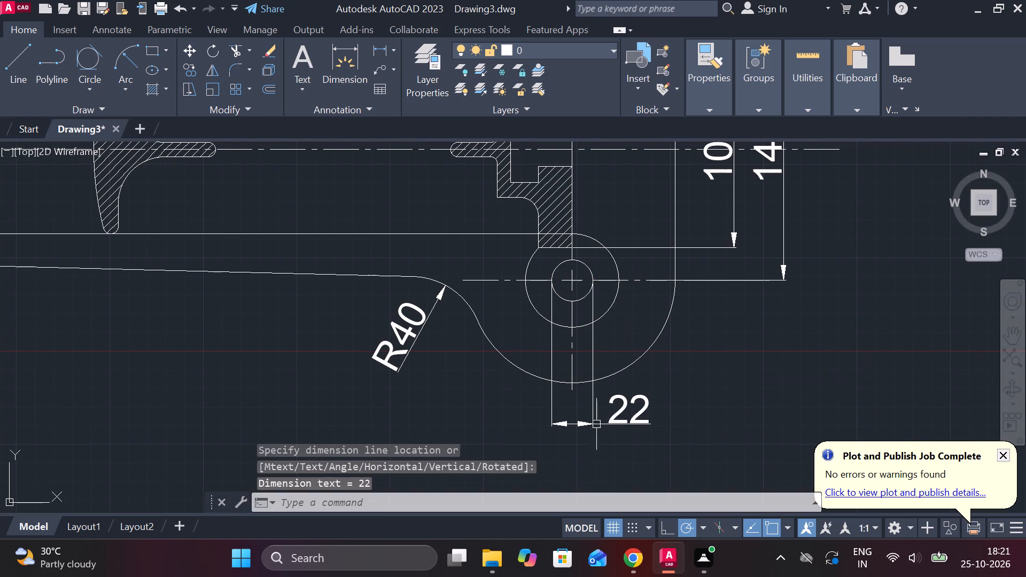
# Add a horizontal linear dimension across the outer circle of the lower paired hole, placed below the inner circle's dimension.
pyautogui.press('space')
pyautogui.click(527, 287)
pyautogui.click(615, 278)
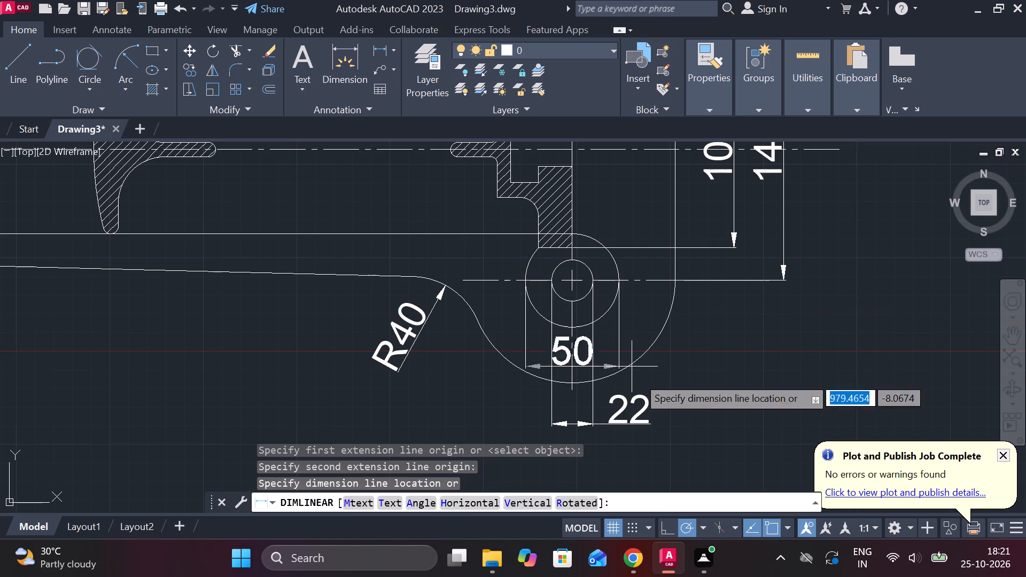
pyautogui.moveTo(642, 419); pyautogui.dragTo(639, 340, button='middle')
pyautogui.click(641, 390)
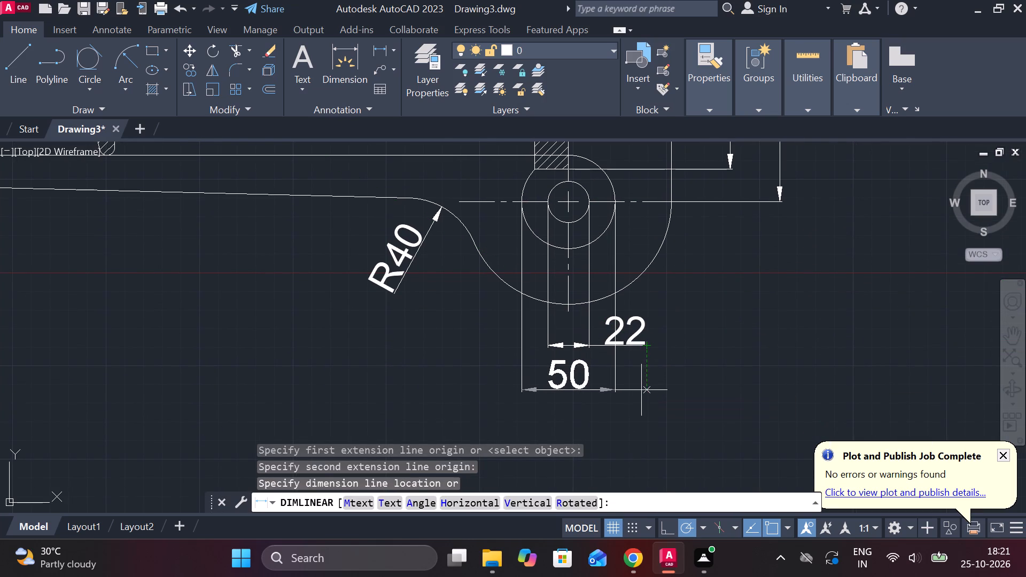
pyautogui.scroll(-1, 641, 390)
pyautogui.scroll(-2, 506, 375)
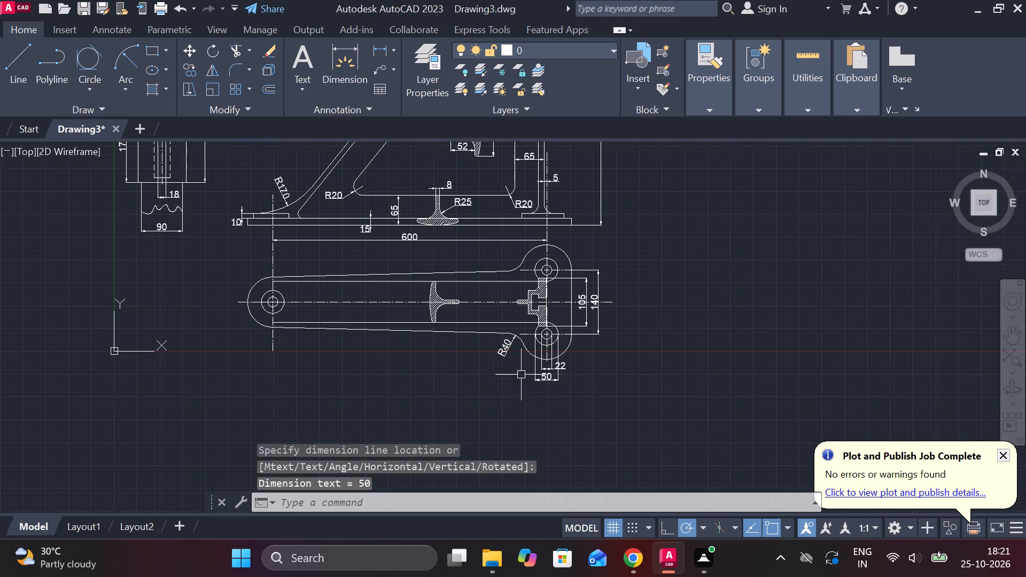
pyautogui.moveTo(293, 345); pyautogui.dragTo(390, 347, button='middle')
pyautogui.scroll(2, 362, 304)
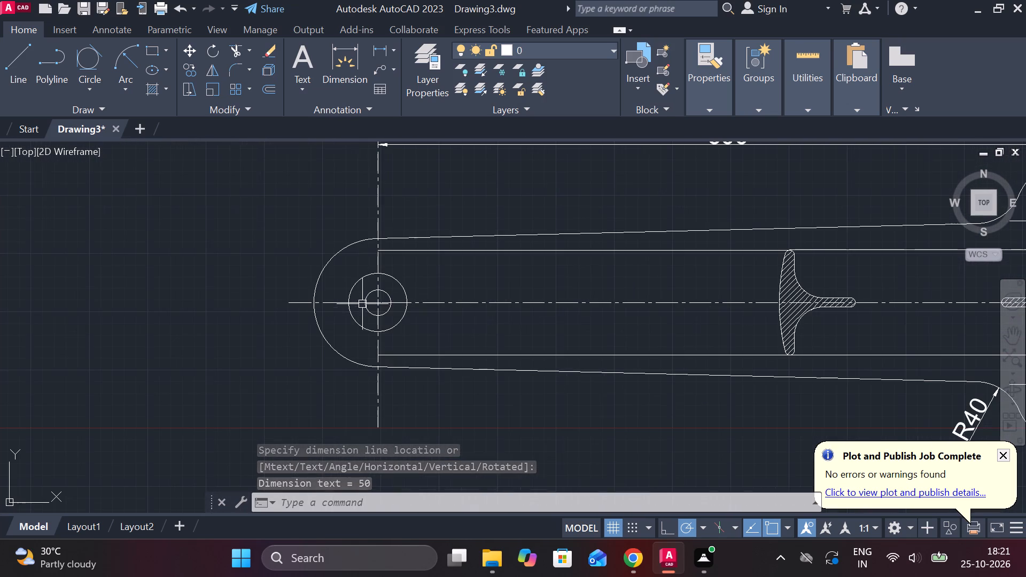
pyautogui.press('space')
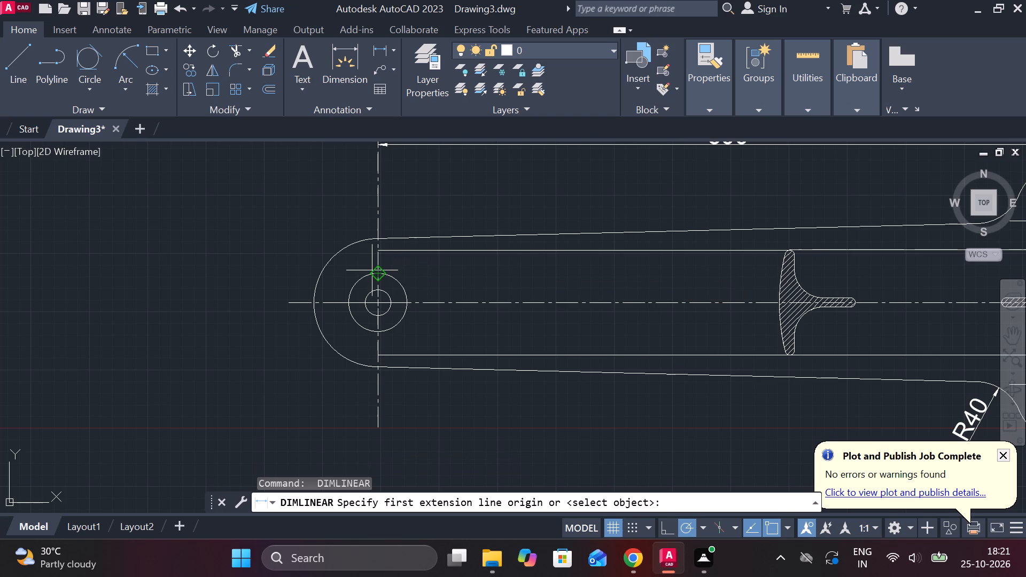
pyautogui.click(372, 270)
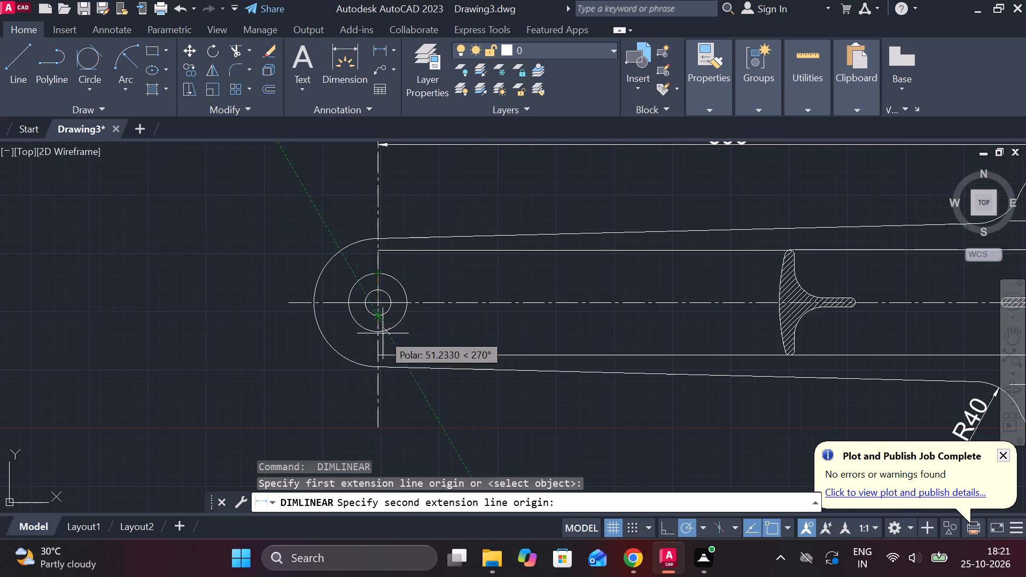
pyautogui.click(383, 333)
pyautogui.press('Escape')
# Add a vertical linear dimension across the outer circle of the single hole at the plan's rounded end, placed inside the outline.
pyautogui.press('space')
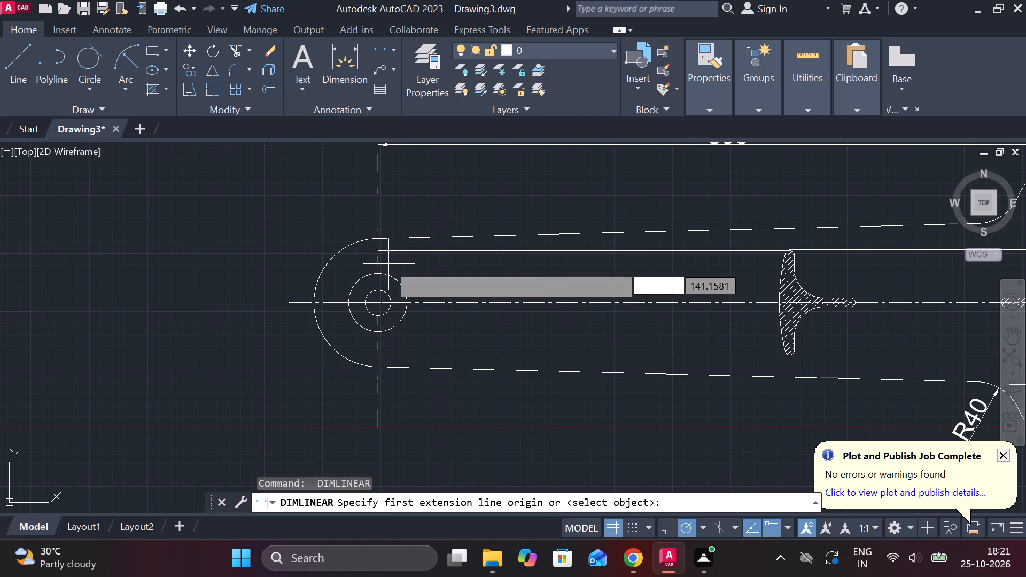
pyautogui.click(383, 267)
pyautogui.click(375, 327)
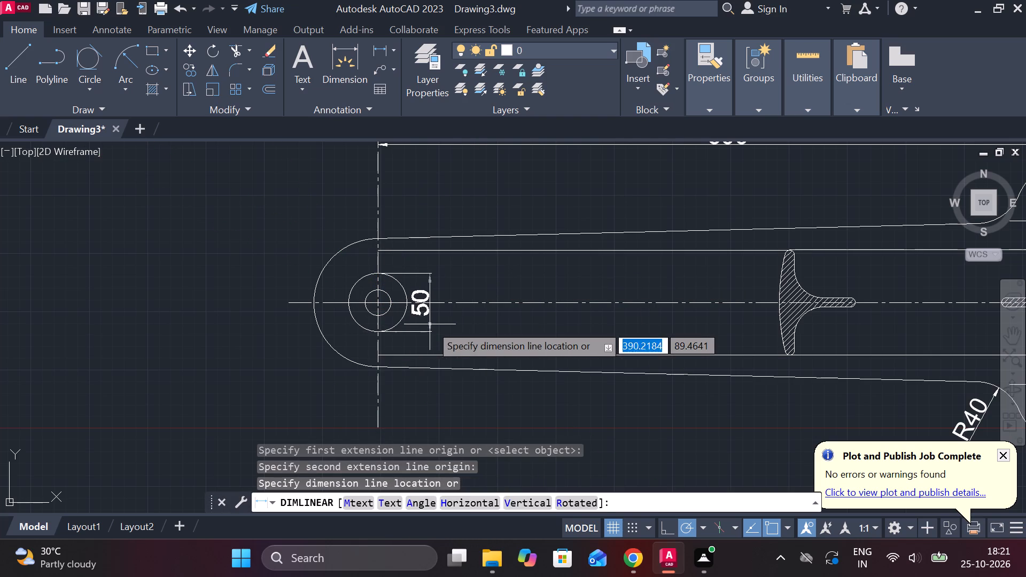
pyautogui.click(484, 315)
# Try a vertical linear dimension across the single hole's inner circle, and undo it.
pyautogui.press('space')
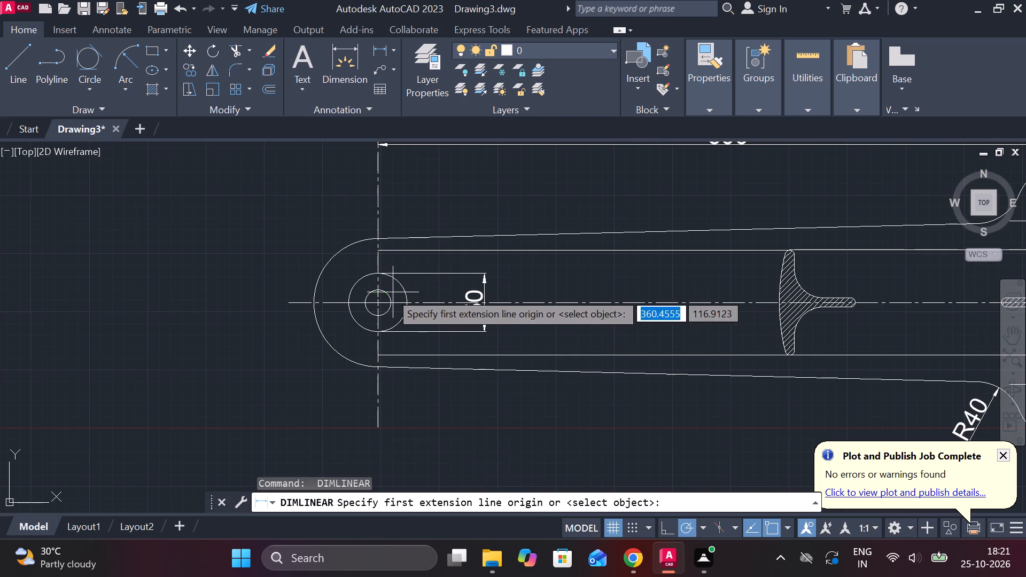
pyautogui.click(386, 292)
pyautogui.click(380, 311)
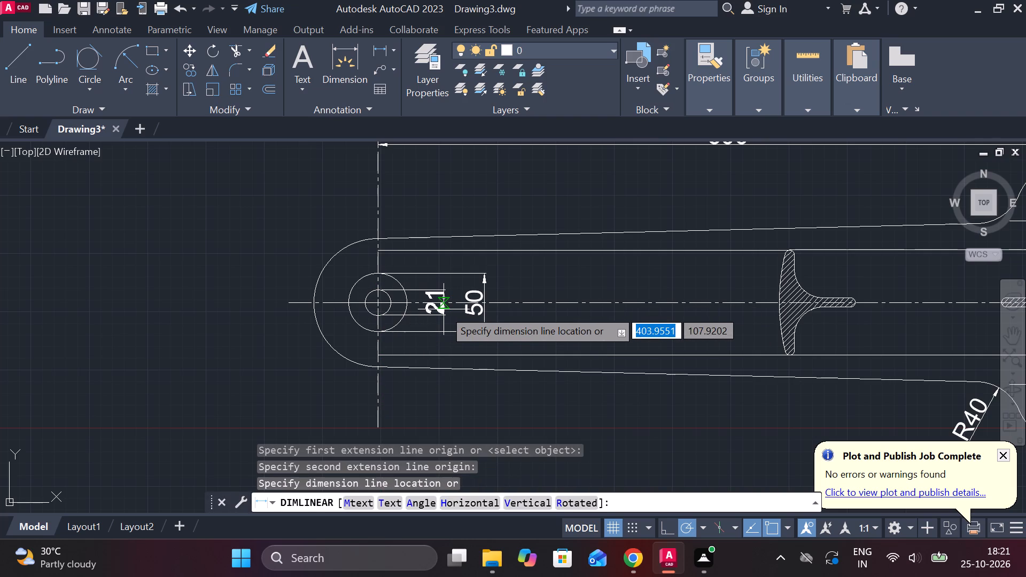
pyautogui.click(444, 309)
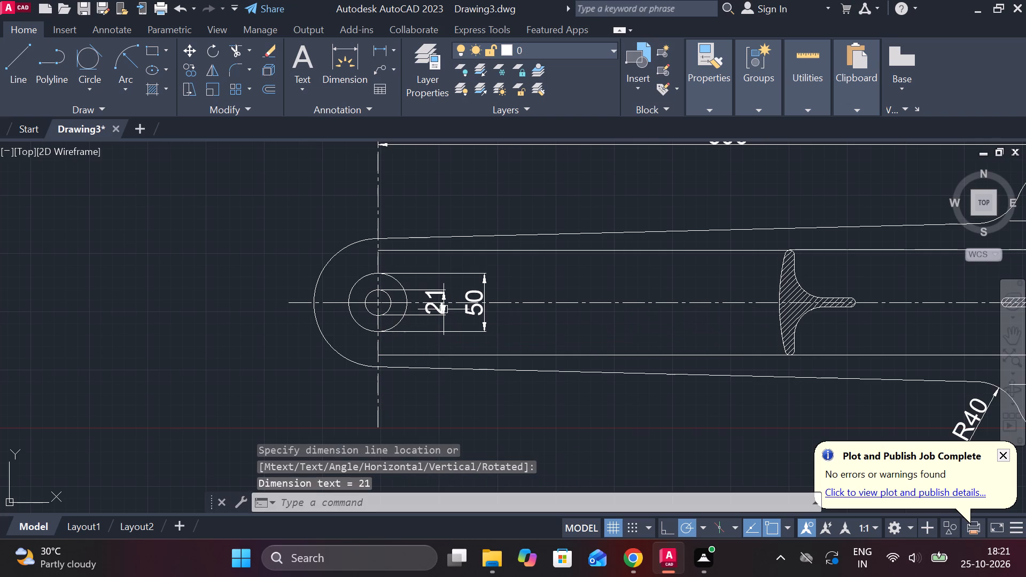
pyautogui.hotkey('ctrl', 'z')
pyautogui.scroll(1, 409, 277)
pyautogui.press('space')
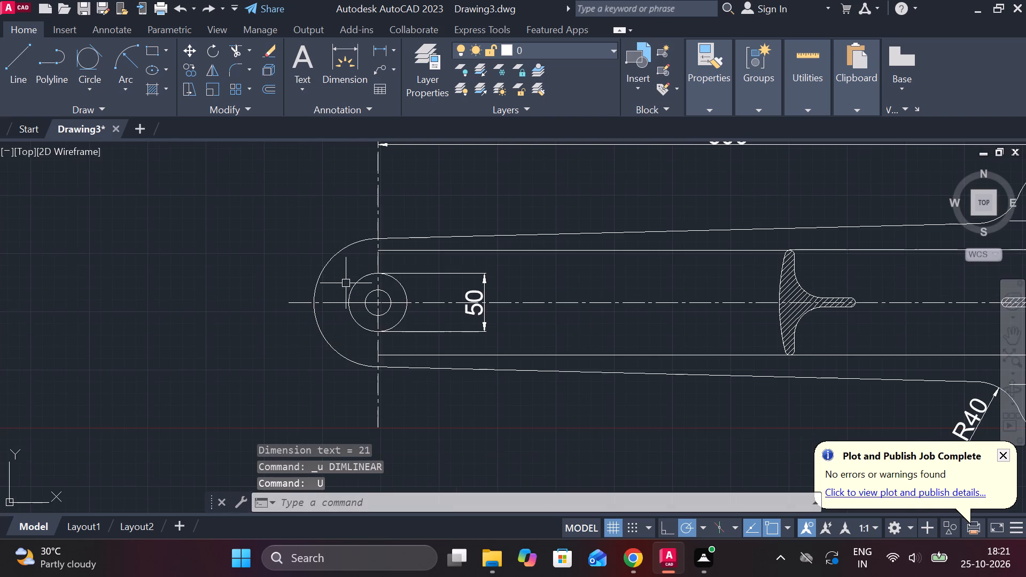
# Add a vertical linear dimension between the top and bottom quadrants of the single hole's inner circle, inside the outer circle's dimension.
pyautogui.click(377, 45)
pyautogui.scroll(3, 401, 259)
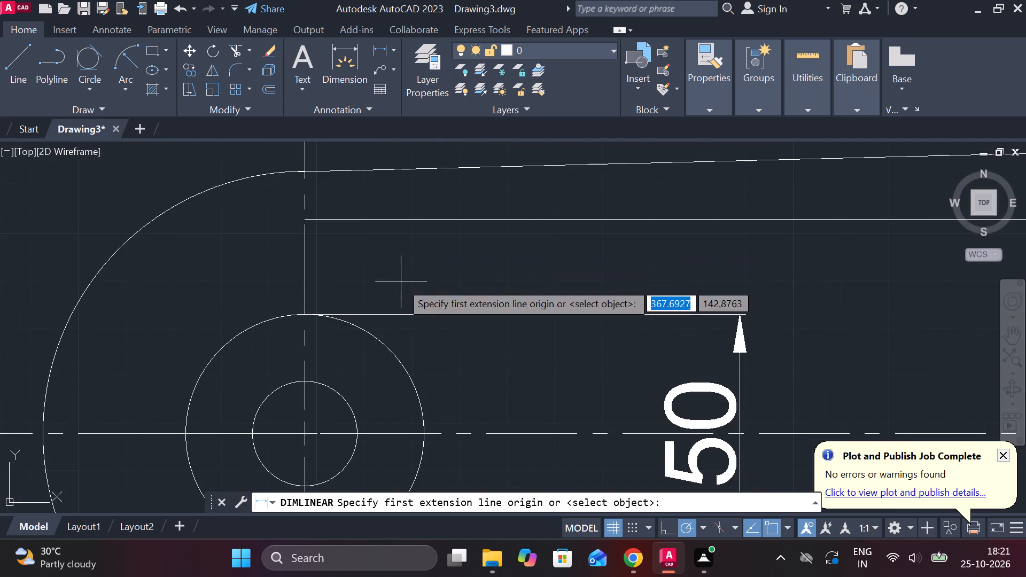
pyautogui.click(309, 384)
pyautogui.scroll(-1, 309, 385)
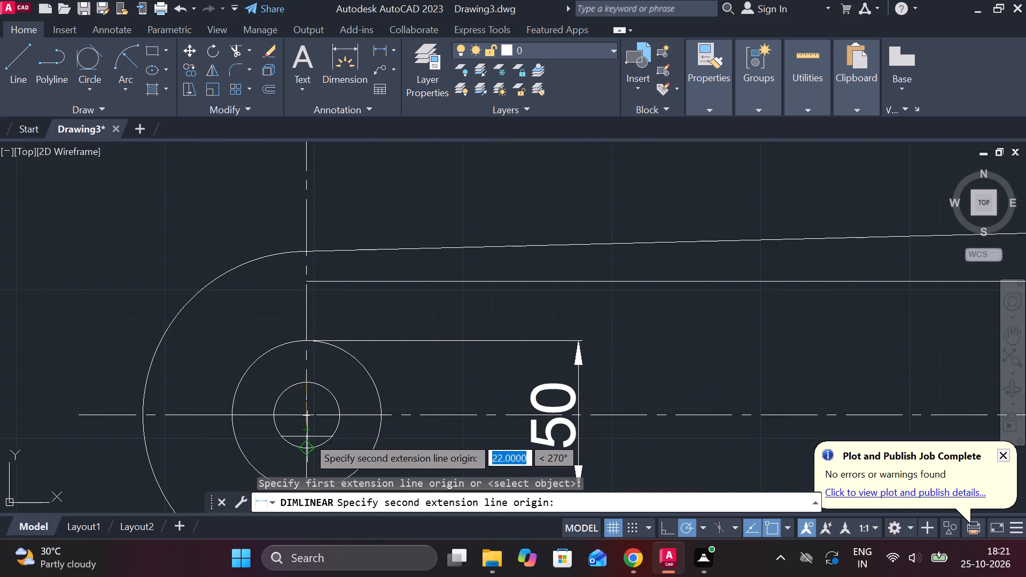
pyautogui.click(306, 446)
pyautogui.click(468, 414)
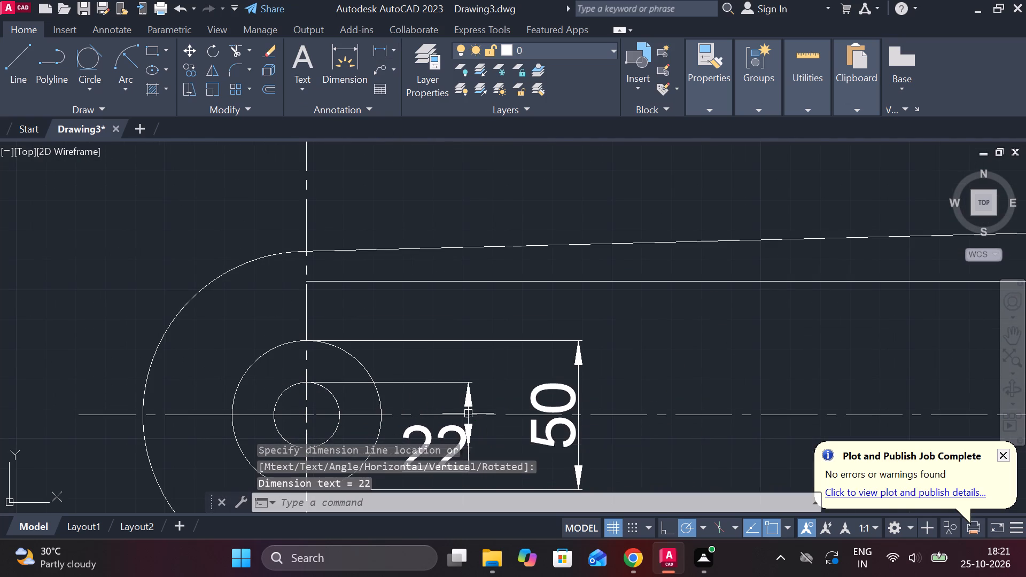
# Add a radius dimension to the plan's rounded end arc around the single hole, placed outside above the arc.
pyautogui.scroll(-1, 498, 409)
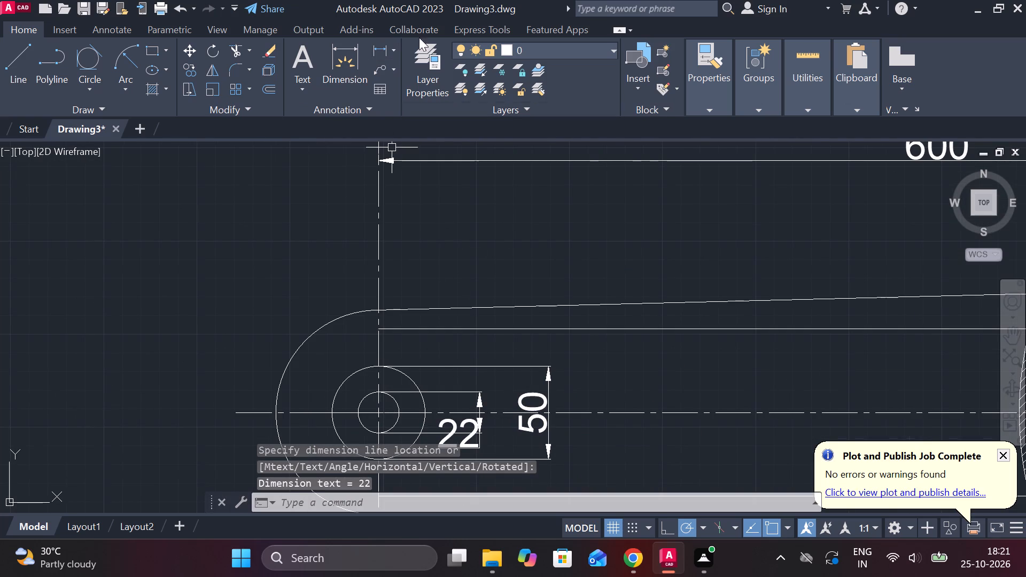
pyautogui.click(397, 51)
pyautogui.click(408, 209)
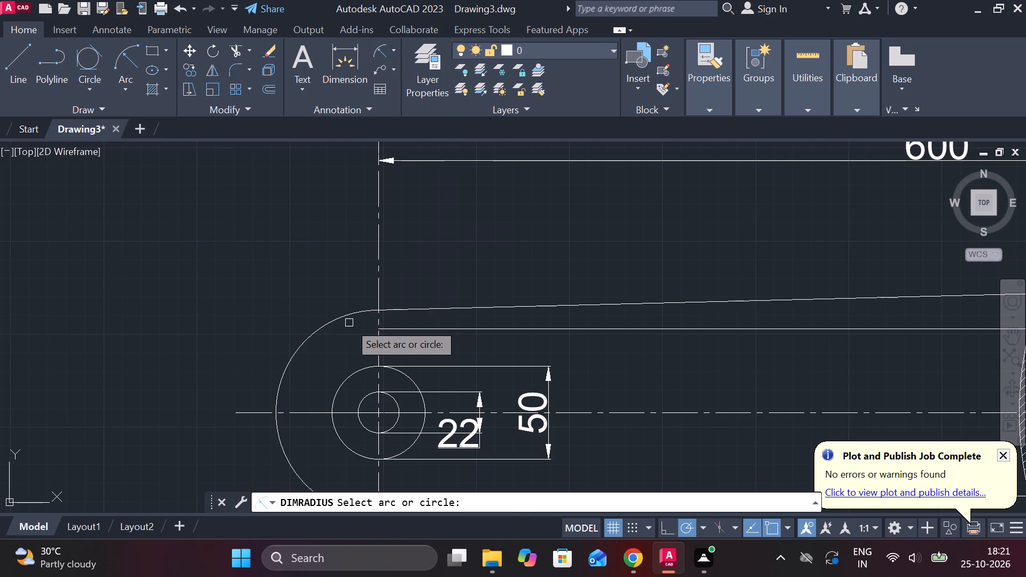
pyautogui.click(323, 323)
pyautogui.click(304, 266)
# Draw a rectangular border enclosing all views of the bracket drawing, including the plan and its dimensions.
pyautogui.scroll(-3, 335, 277)
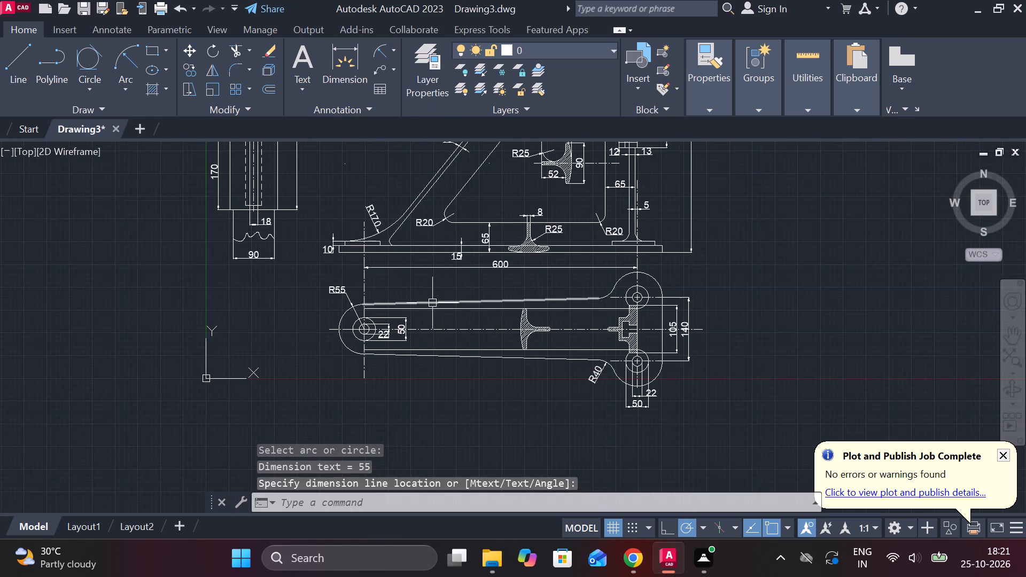
pyautogui.scroll(-1, 592, 324)
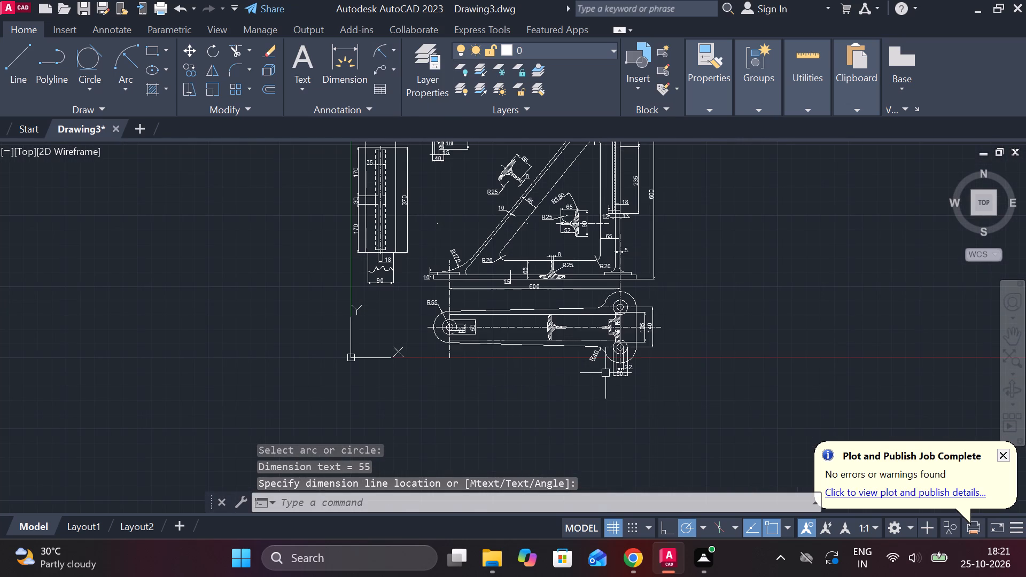
pyautogui.moveTo(665, 355); pyautogui.dragTo(624, 383, button='middle')
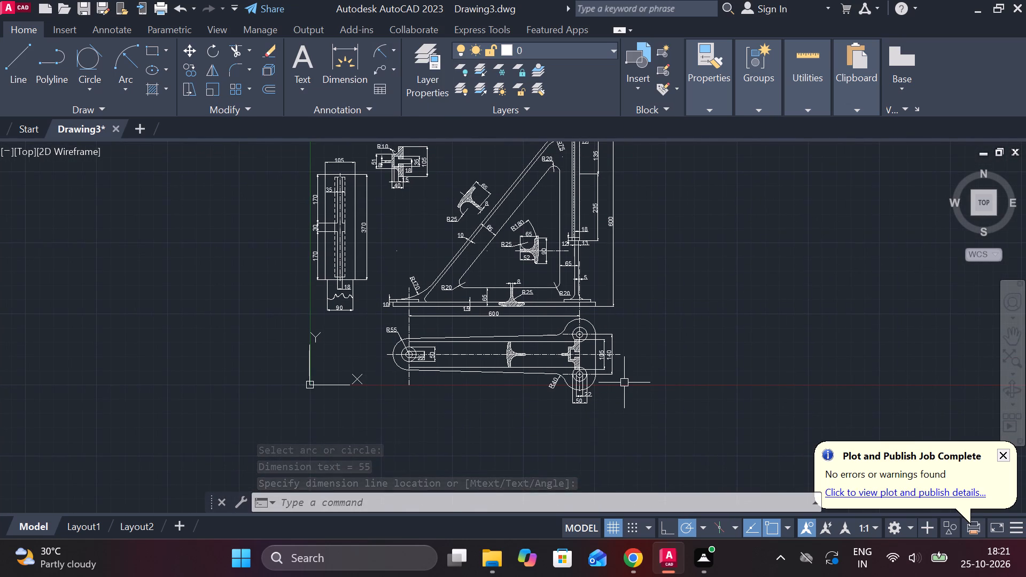
pyautogui.moveTo(519, 307); pyautogui.dragTo(526, 395, button='middle')
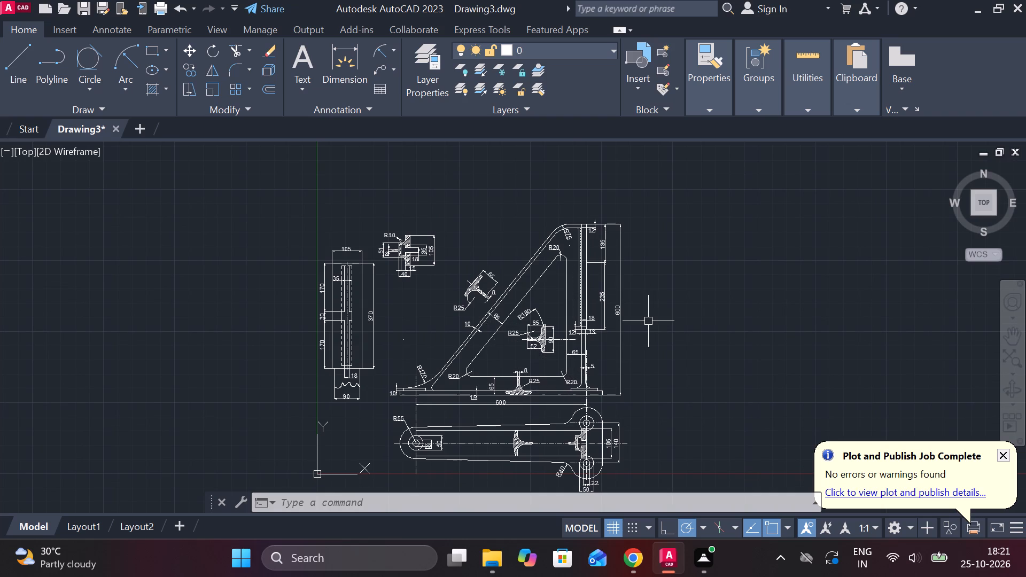
pyautogui.scroll(1, 605, 315)
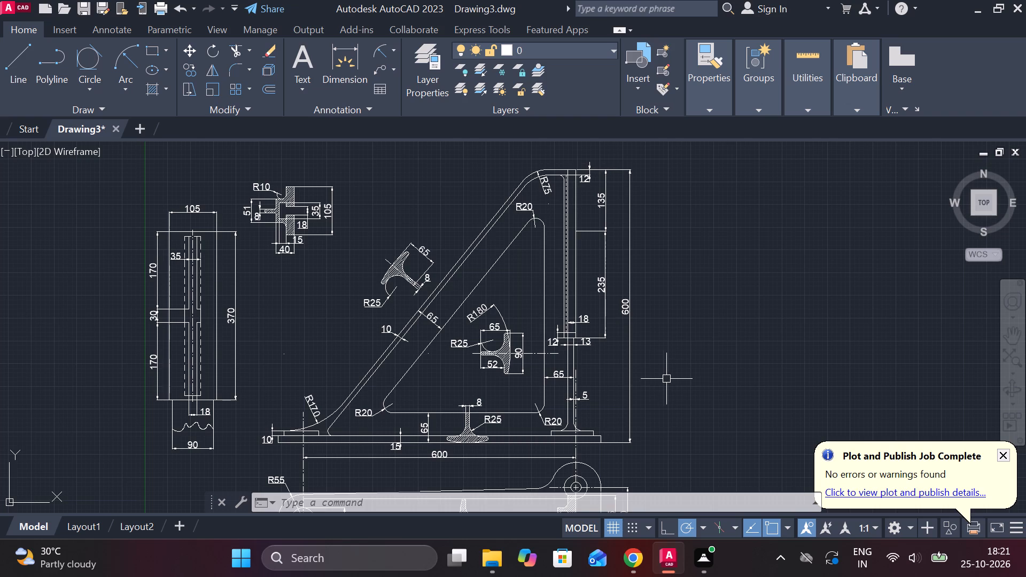
pyautogui.moveTo(662, 368); pyautogui.dragTo(657, 406, button='middle')
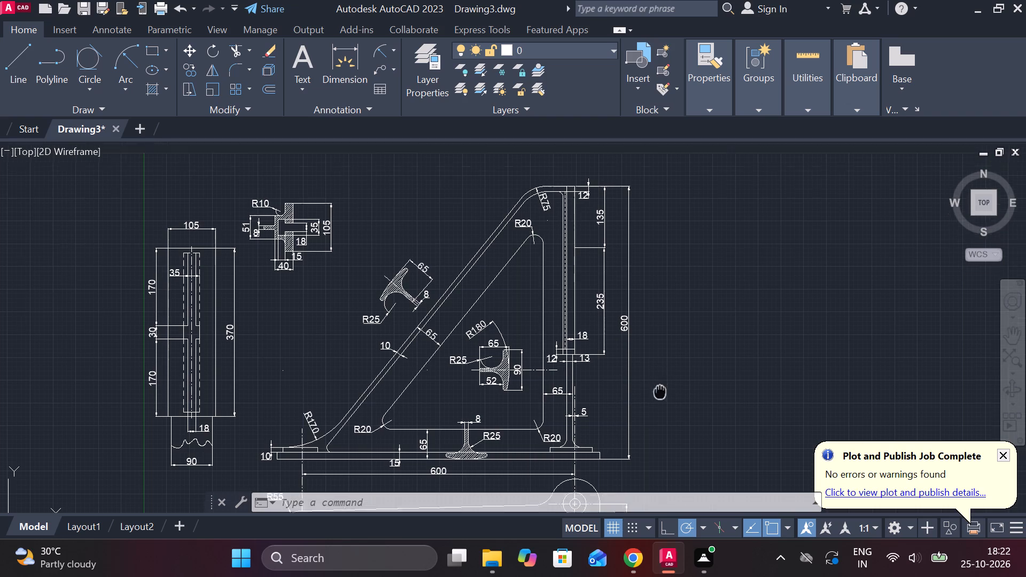
pyautogui.moveTo(657, 406); pyautogui.dragTo(654, 416, button='middle')
pyautogui.scroll(-1, 659, 349)
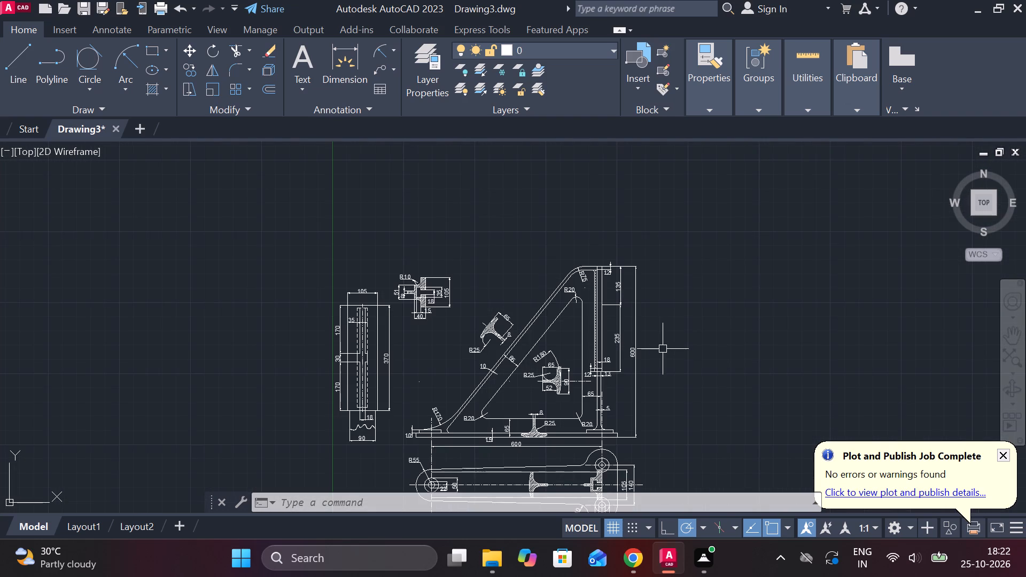
pyautogui.click(156, 46)
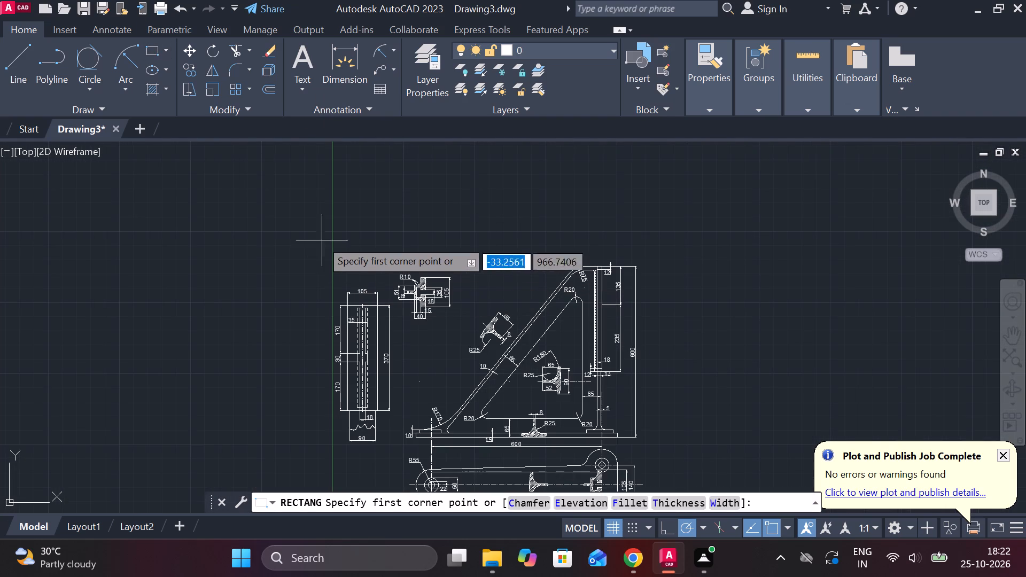
pyautogui.click(315, 230)
pyautogui.moveTo(712, 402); pyautogui.dragTo(703, 286, button='middle')
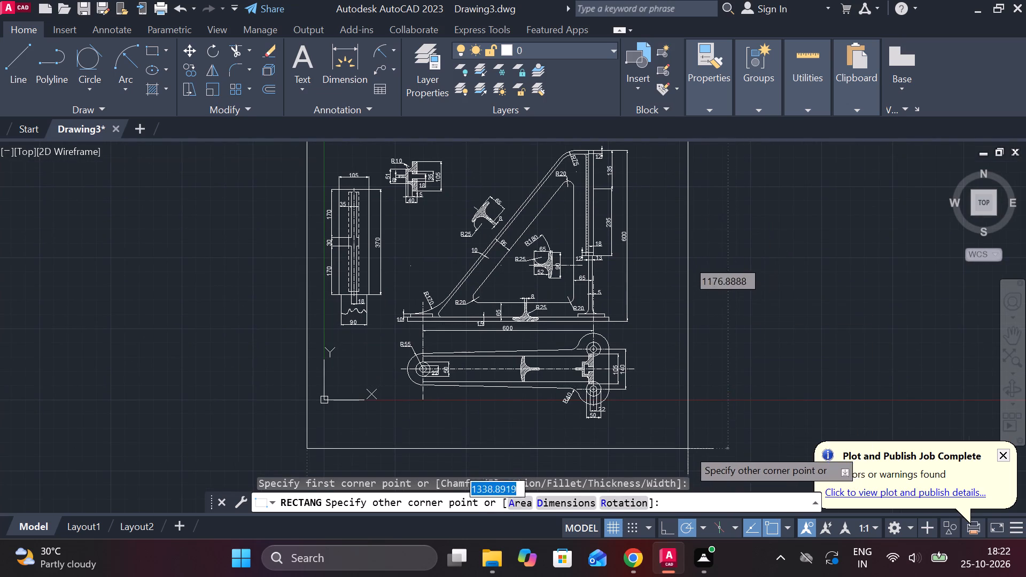
pyautogui.click(666, 430)
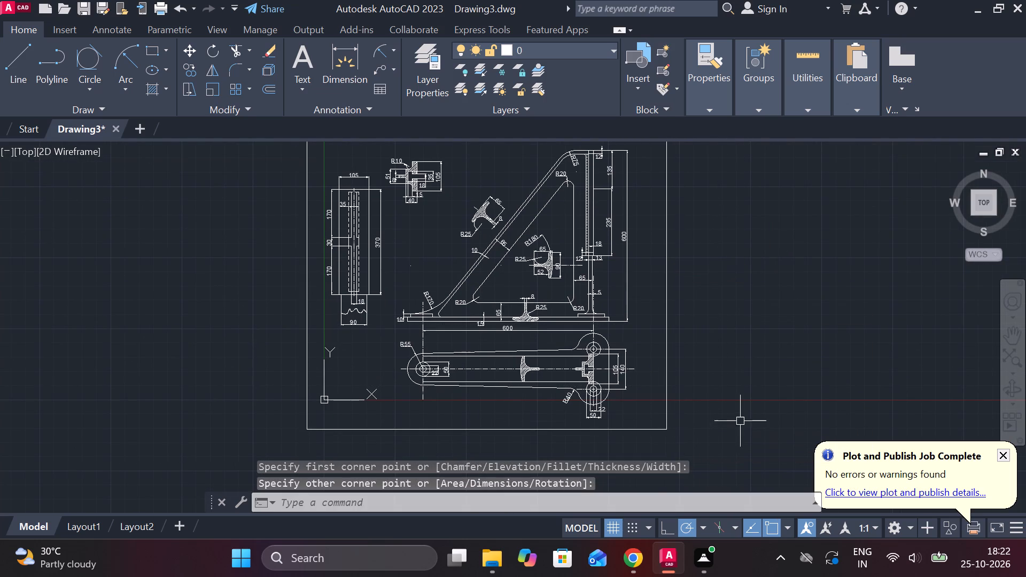
# Add multiline text reading WALL SUPPORT with text height 12, just inside the border's top edge above the views.
pyautogui.scroll(-1, 740, 421)
pyautogui.scroll(2, 520, 225)
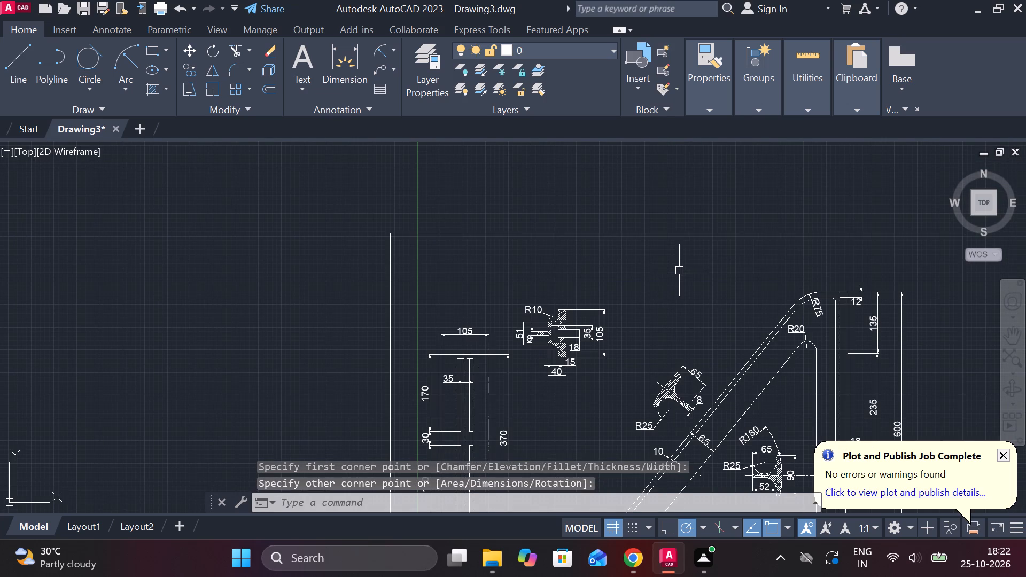
pyautogui.write('MT')
pyautogui.press('space')
pyautogui.middleClick(649, 271)
pyautogui.scroll(2, 646, 271)
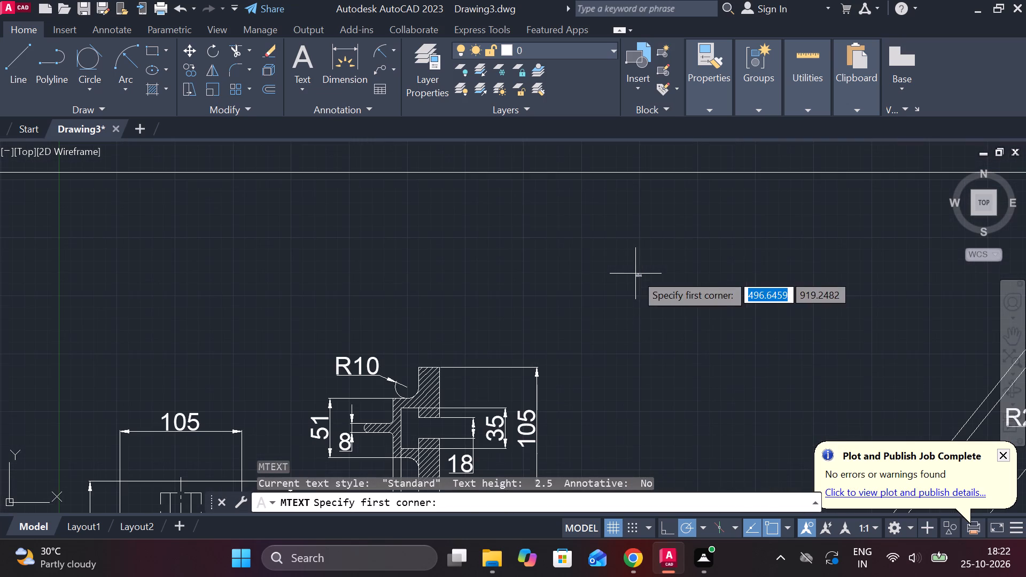
pyautogui.click(511, 209)
pyautogui.moveTo(645, 275); pyautogui.dragTo(540, 295, button='middle')
pyautogui.scroll(-1, 610, 283)
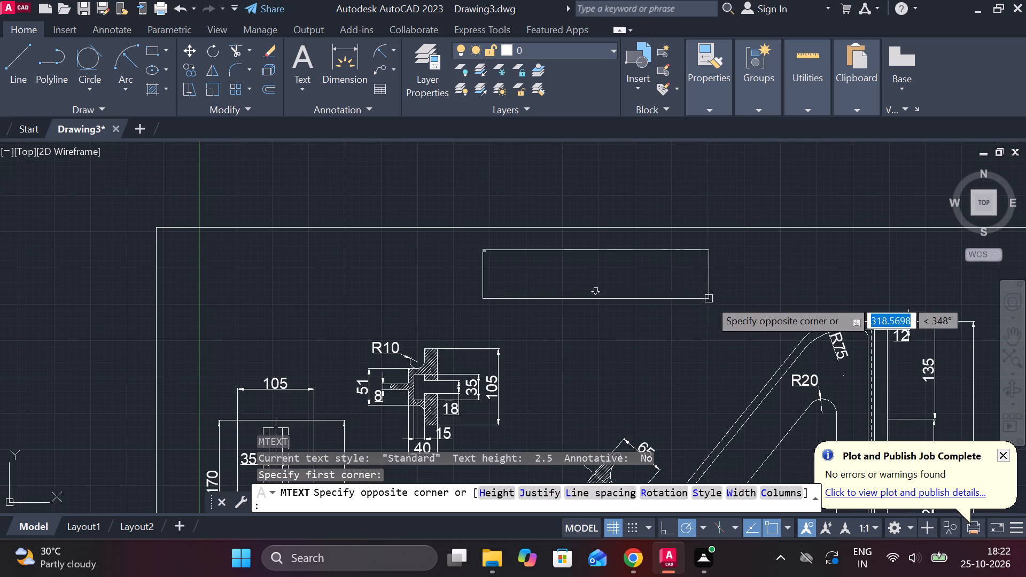
pyautogui.click(741, 314)
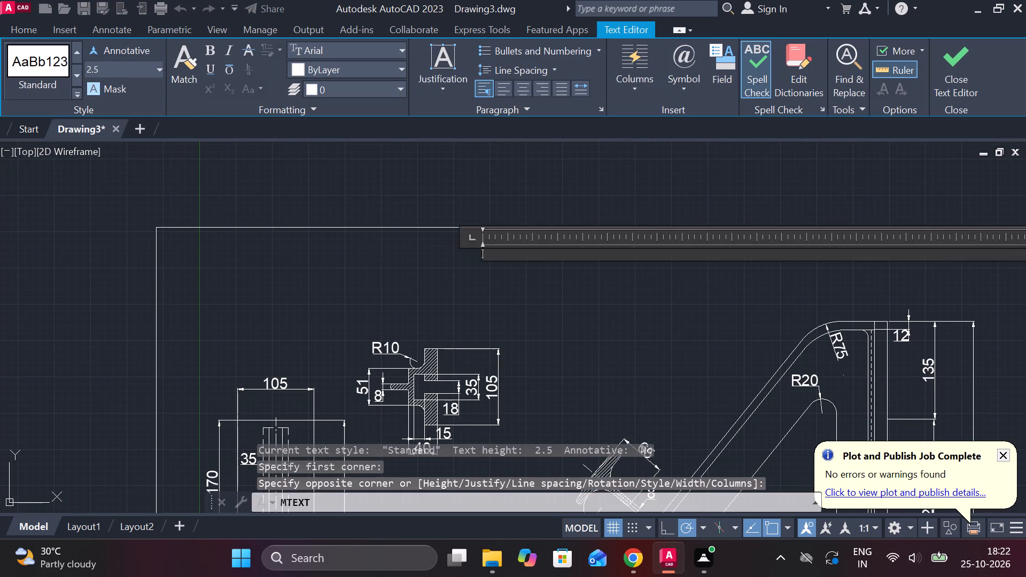
pyautogui.click(108, 68)
pyautogui.write('12')
pyautogui.press('Return')
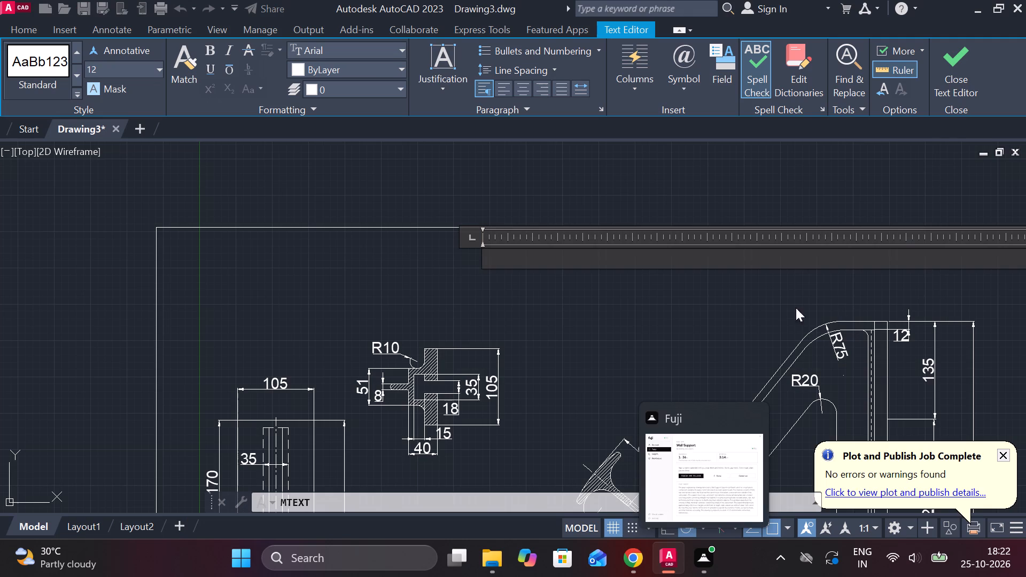
pyautogui.write('WALL SUPPORT')
pyautogui.scroll(-2, 573, 305)
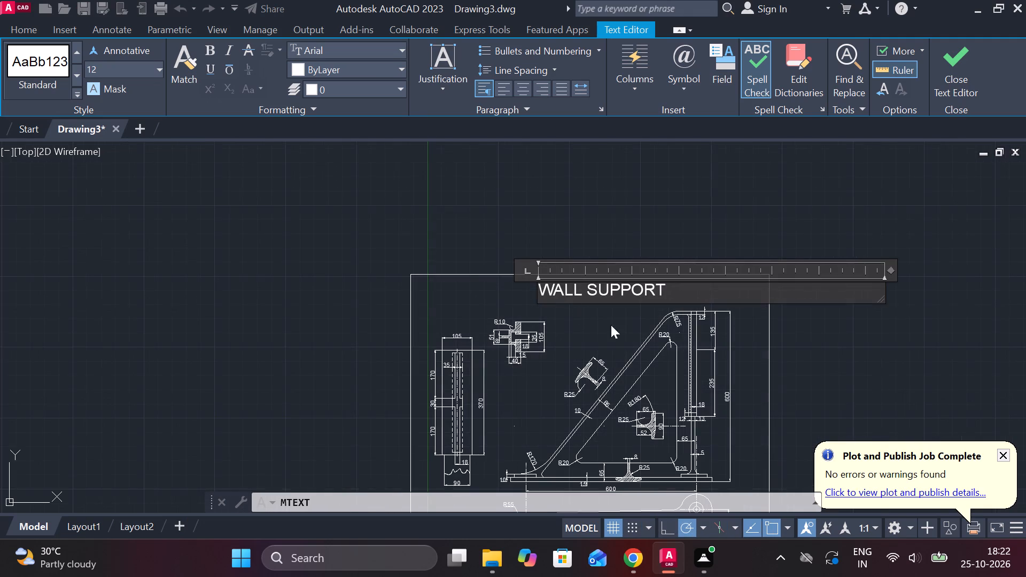
# Narrow the WALL SUPPORT title's text frame to about the text's width and finish the text.
pyautogui.moveTo(884, 291); pyautogui.dragTo(659, 304)
pyautogui.moveTo(663, 293); pyautogui.dragTo(671, 289)
pyautogui.click(671, 289)
pyautogui.click(537, 287)
pyautogui.press('Escape')
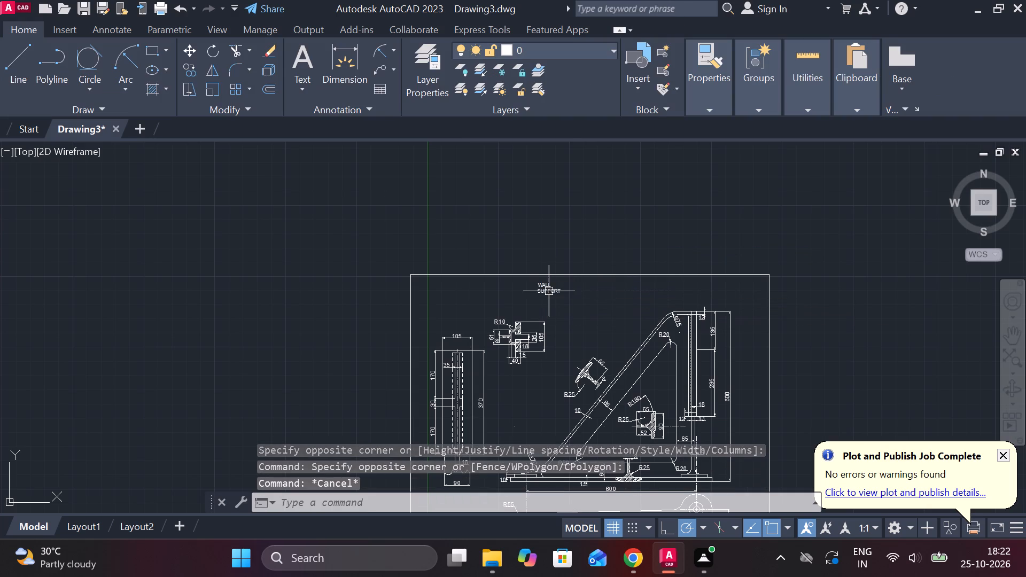
# Set the text height of the whole WALL SUPPORT title to 25.
pyautogui.doubleClick(549, 291)
pyautogui.scroll(2, 549, 291)
pyautogui.moveTo(567, 287); pyautogui.dragTo(538, 287)
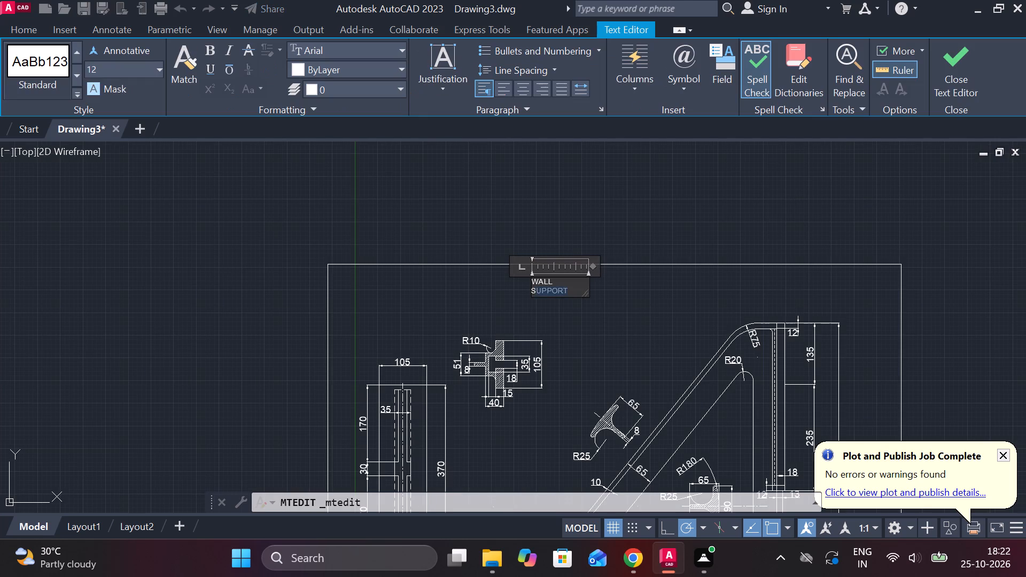
pyautogui.moveTo(538, 287); pyautogui.dragTo(528, 281)
pyautogui.click(125, 69)
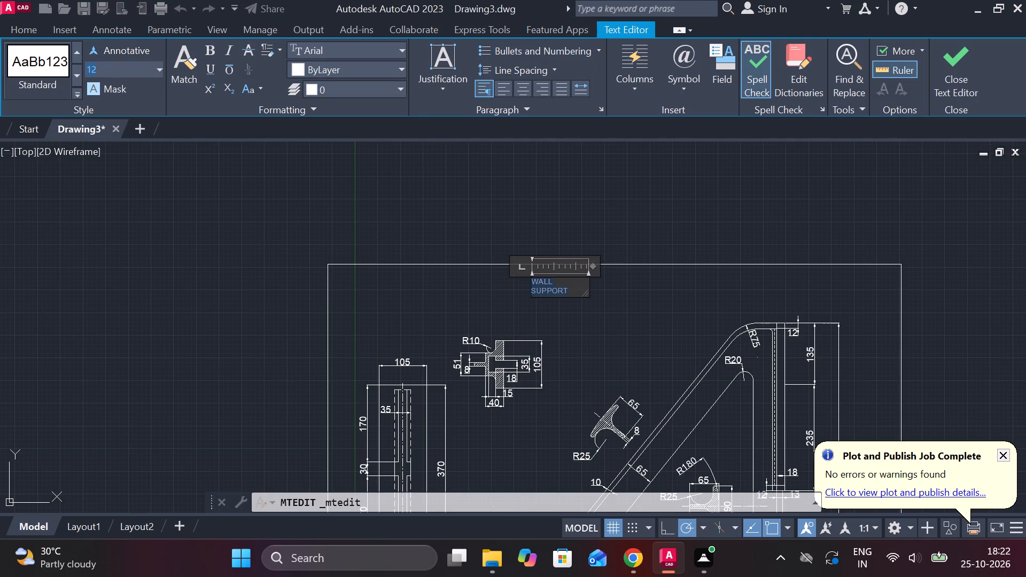
pyautogui.press('2')
pyautogui.press('5')
pyautogui.press('Return')
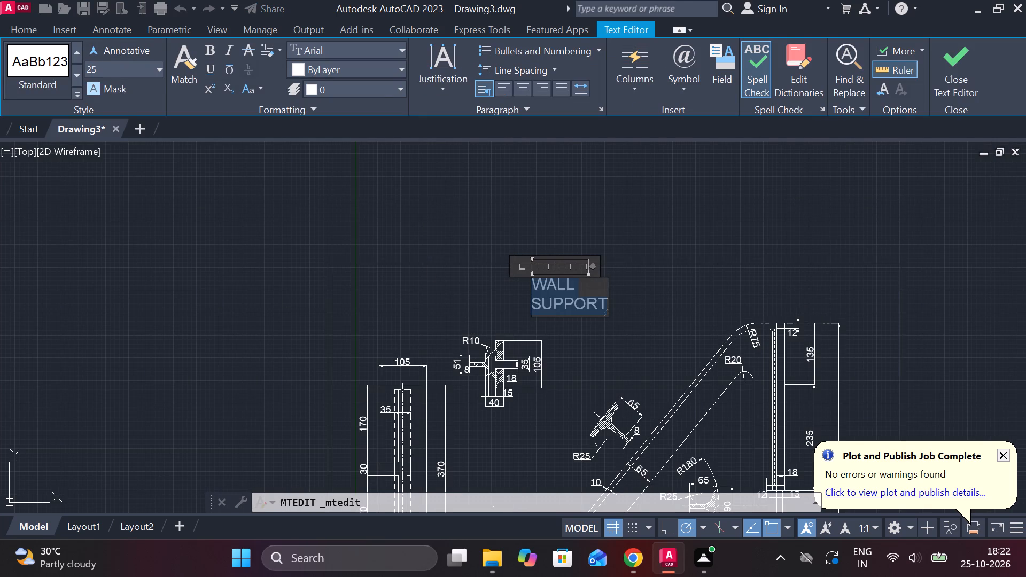
pyautogui.click(938, 83)
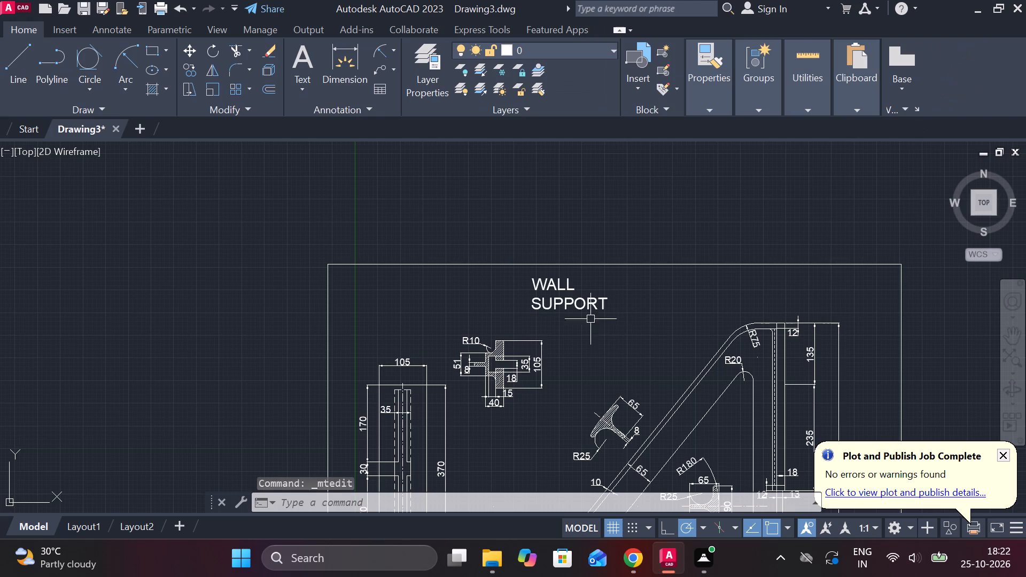
# Widen the title's text frame so WALL SUPPORT fits on a single line.
pyautogui.click(574, 305)
pyautogui.click(588, 279)
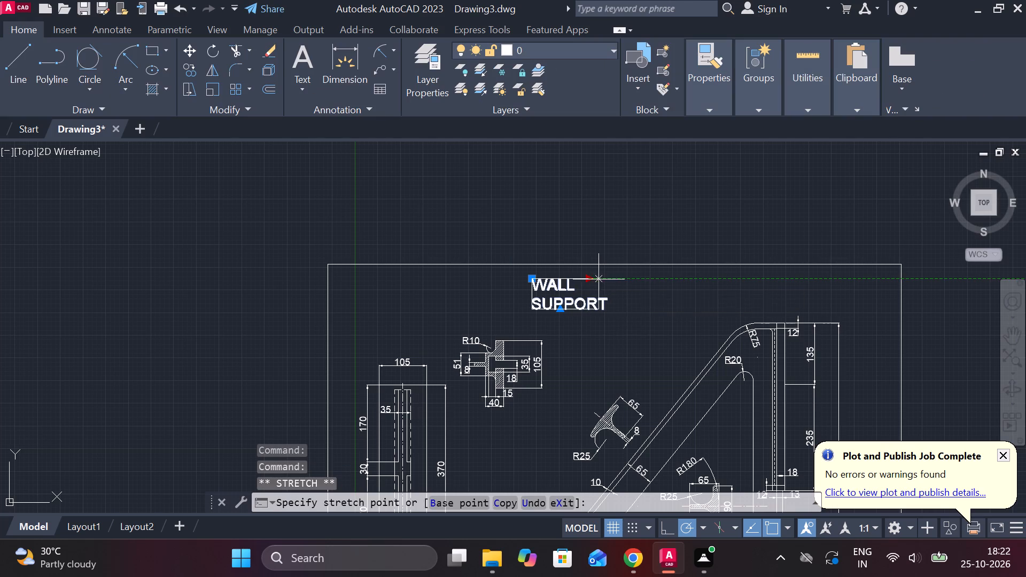
pyautogui.click(705, 282)
pyautogui.press('Escape')
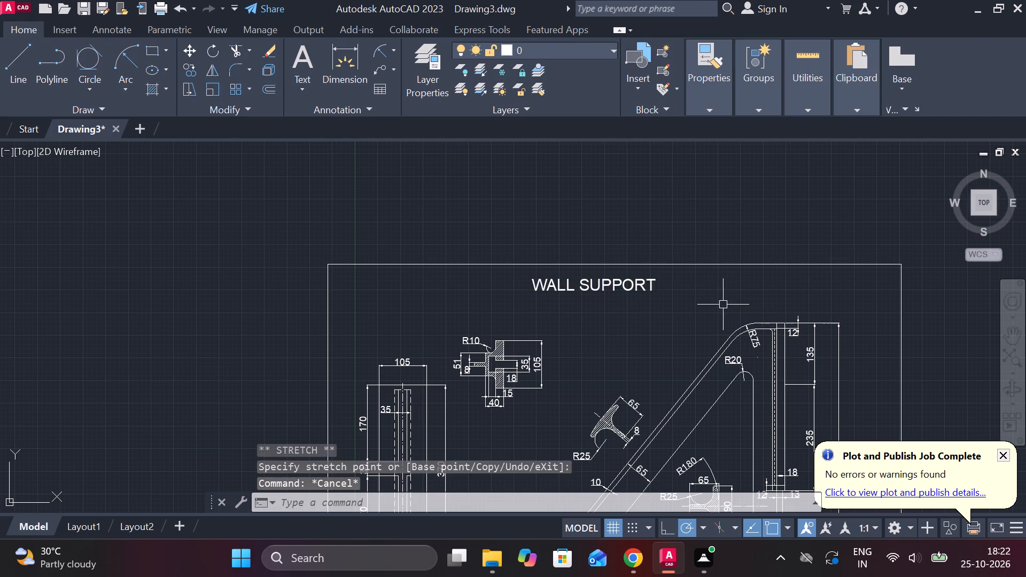
# Save the drawing in the Documents folder under the file name WALL SUPPORT.
pyautogui.scroll(-2, 723, 305)
pyautogui.moveTo(743, 347); pyautogui.dragTo(582, 316, button='middle')
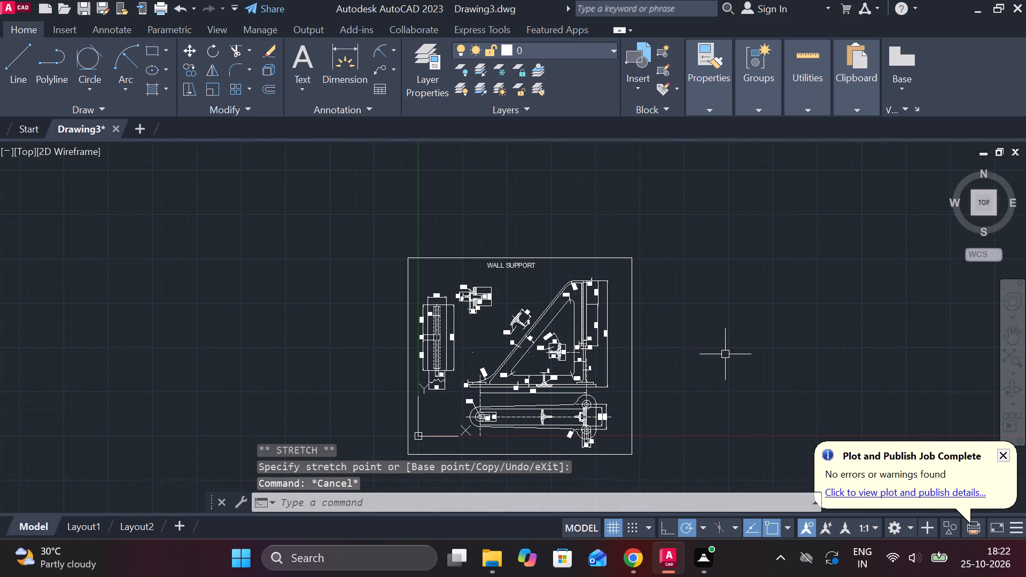
pyautogui.hotkey('ctrl', 's')
pyautogui.write('WALL')
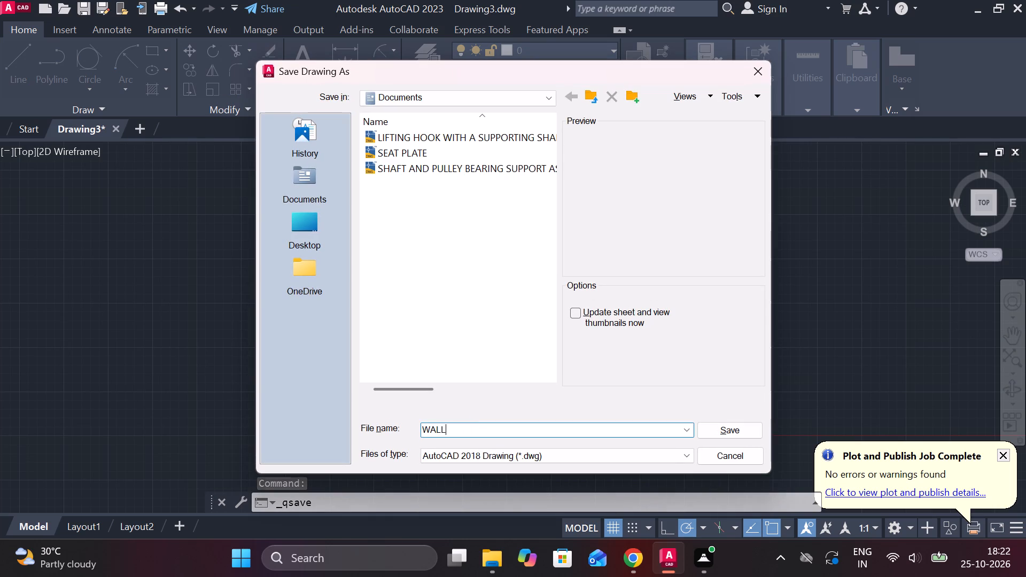
pyautogui.press('space')
pyautogui.write('SUPPORT')
pyautogui.click(753, 422)
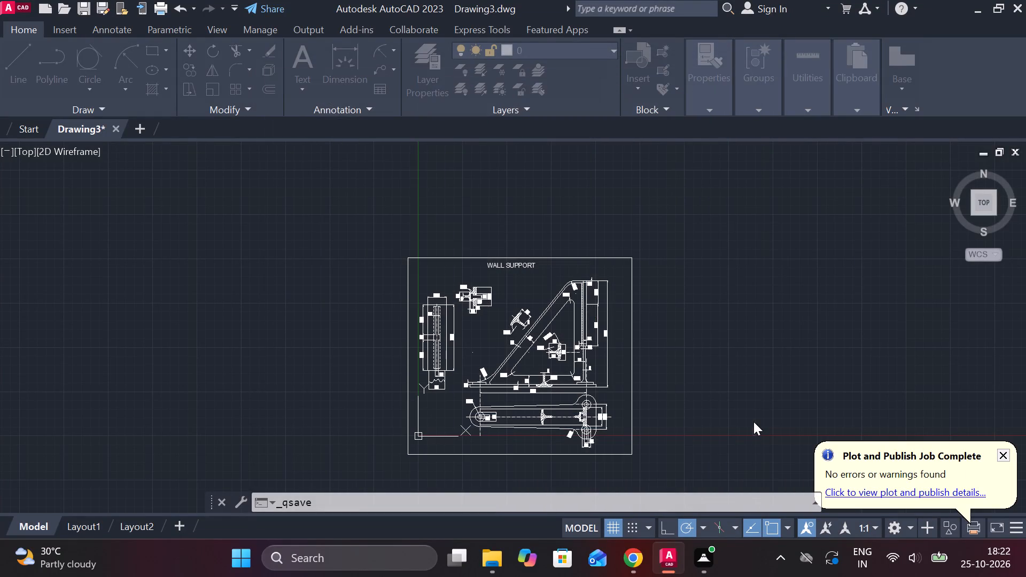
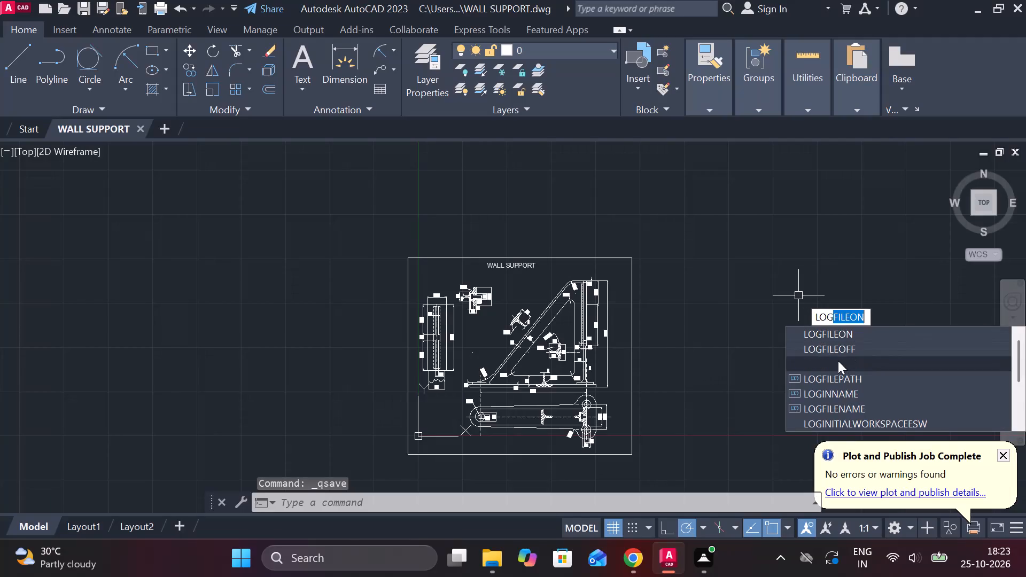
# Save the WALL SUPPORT drawing.
pyautogui.click(834, 350)
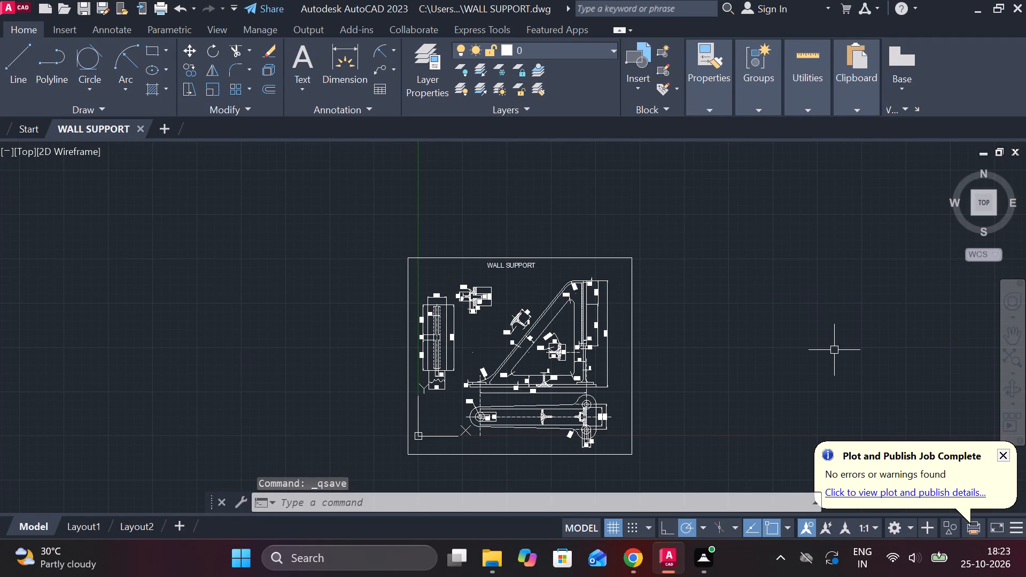
pyautogui.hotkey('ctrl', 's')
# Start a plot of the model using the DWG To PDF.pc3 plotter with landscape orientation.
pyautogui.write('PLOT')
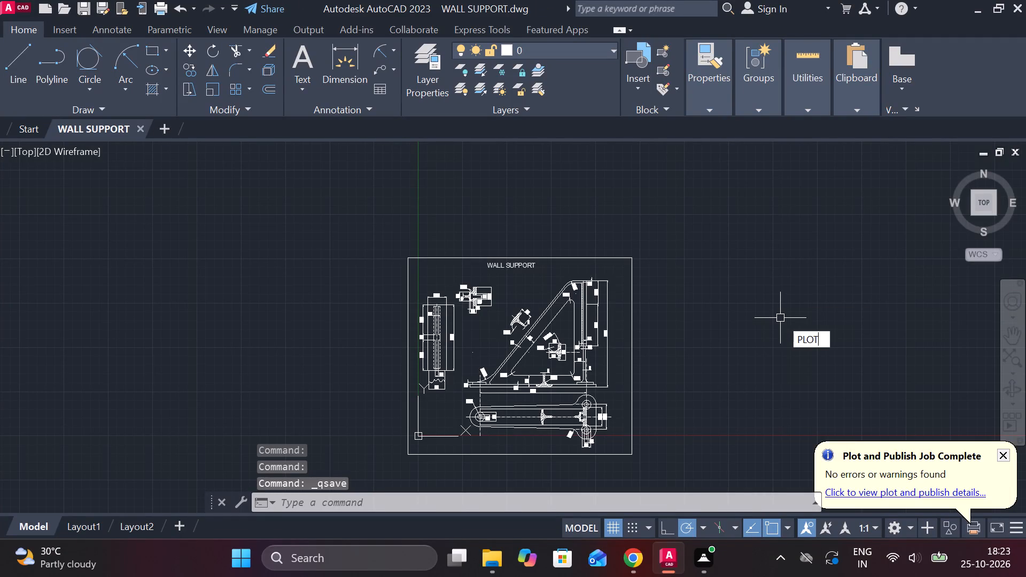
pyautogui.click(828, 359)
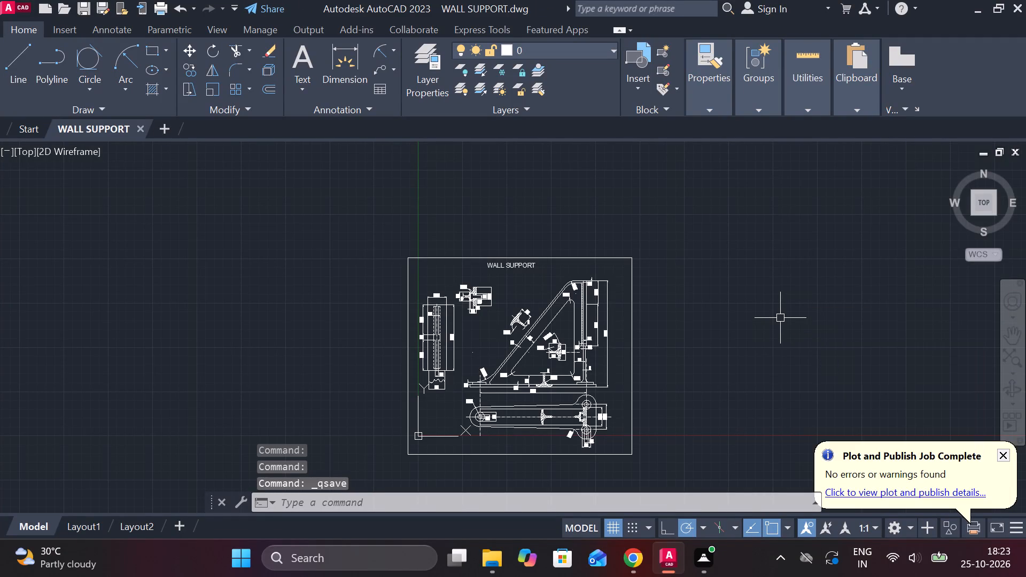
pyautogui.click(347, 153)
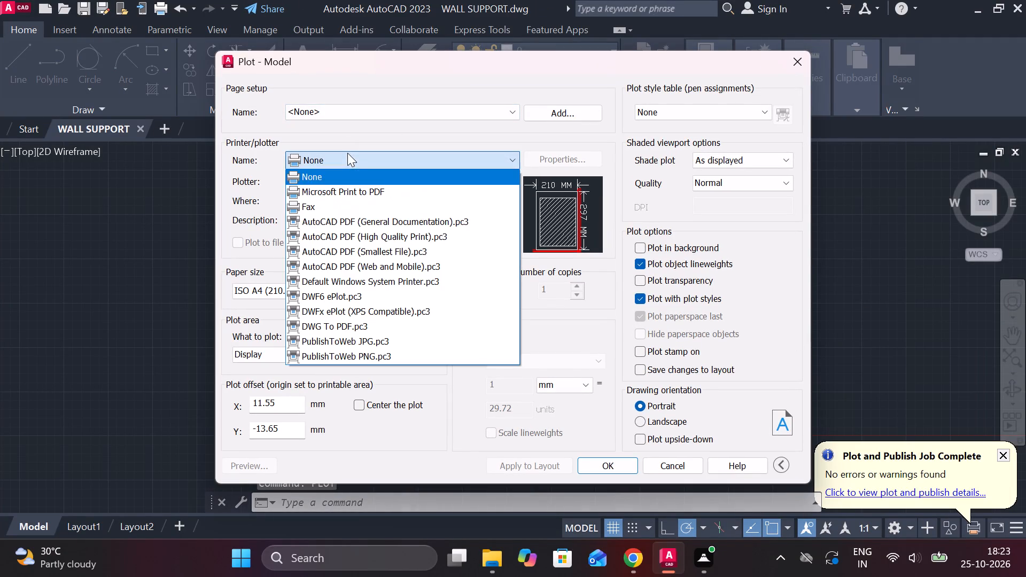
pyautogui.click(338, 332)
pyautogui.click(641, 419)
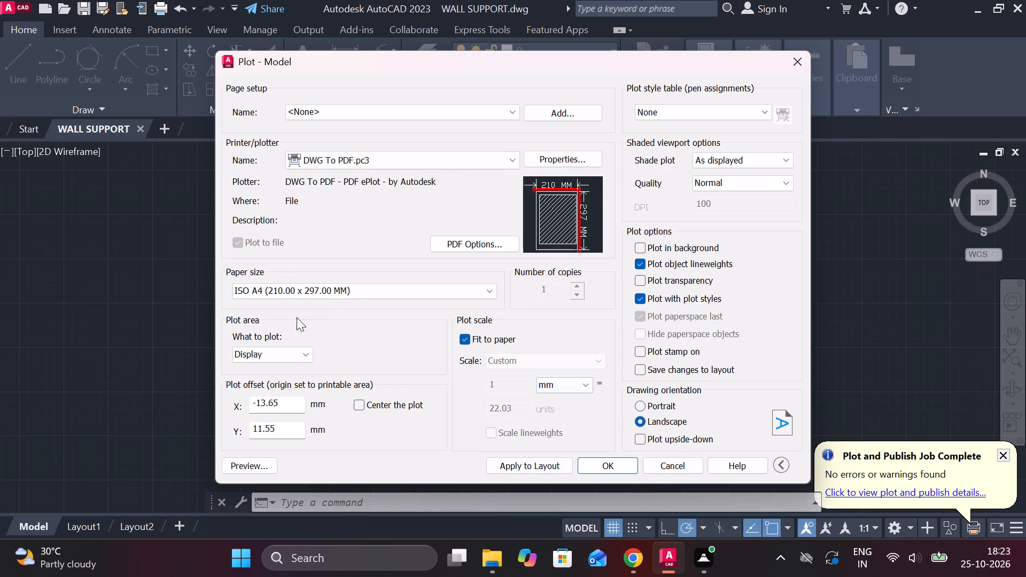
# Define the plot area as a window enclosing the whole bordered WALL SUPPORT sheet.
pyautogui.click(279, 361)
pyautogui.click(281, 398)
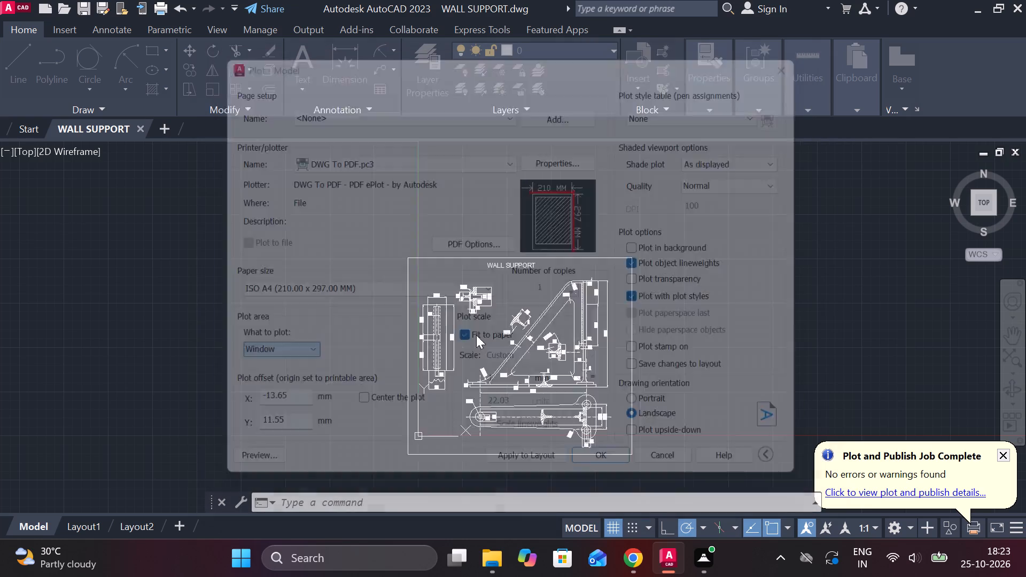
pyautogui.click(368, 239)
pyautogui.moveTo(685, 439); pyautogui.dragTo(664, 364, button='middle')
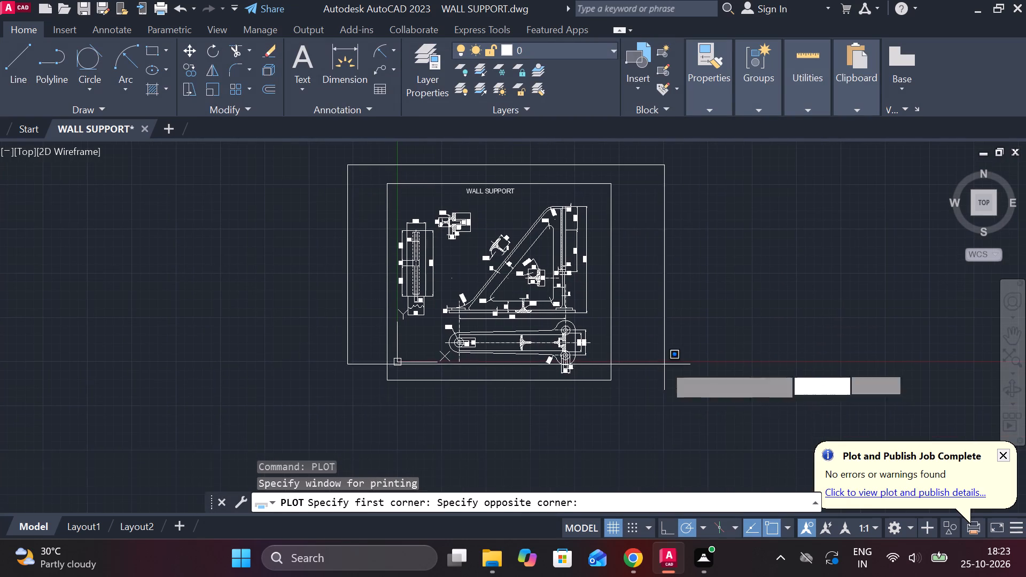
pyautogui.click(649, 400)
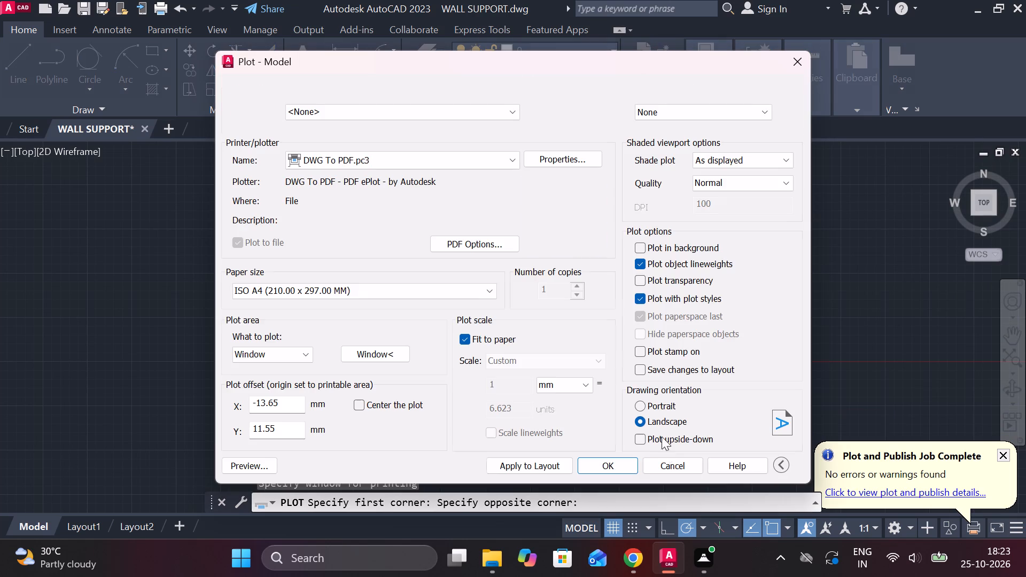
# Plot the sheet to WALL SUPPORT-Model.pdf in the Documents folder and look over the resulting PDF page.
pyautogui.click(625, 463)
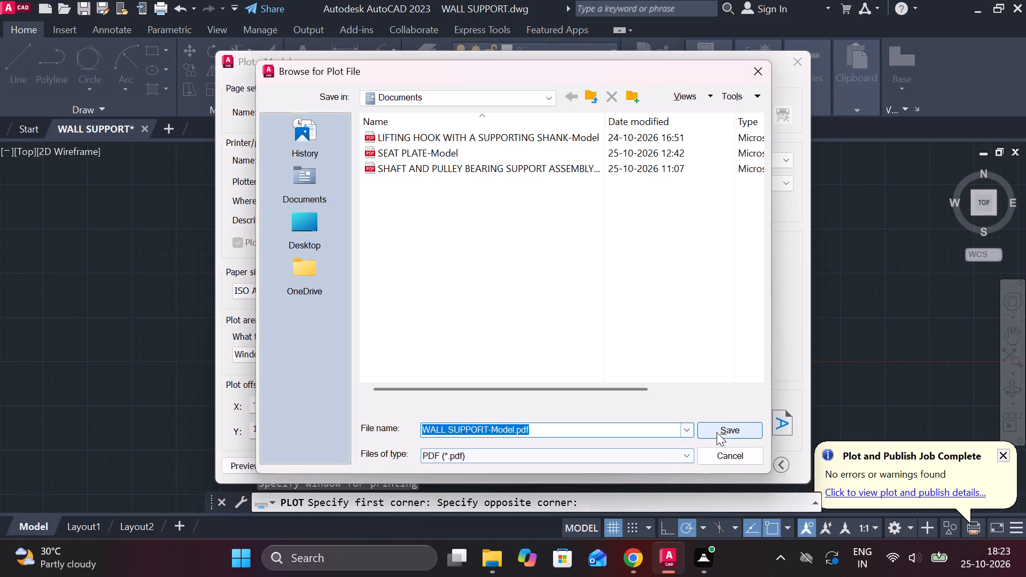
pyautogui.click(724, 432)
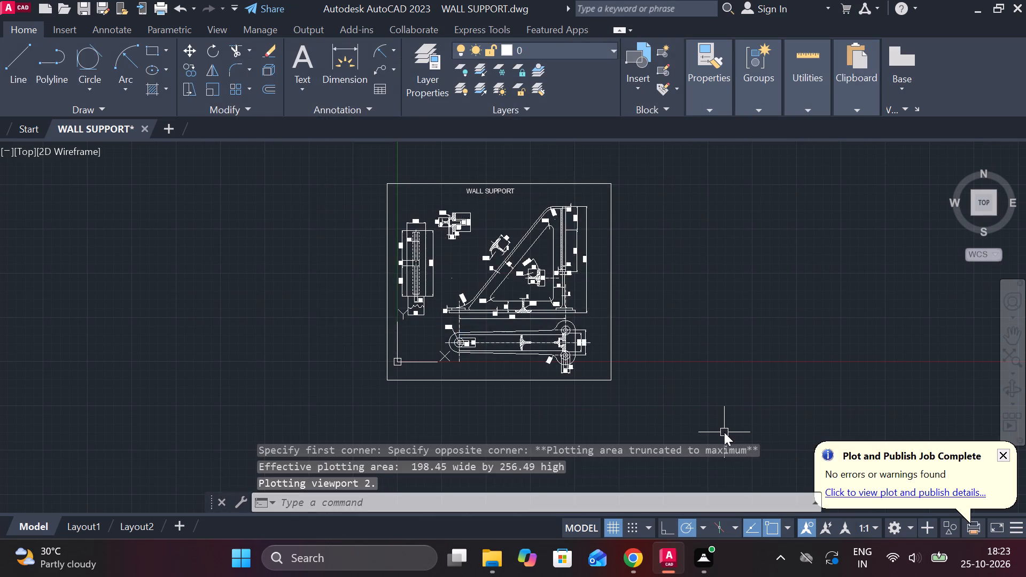
pyautogui.scroll(-2, 595, 392)
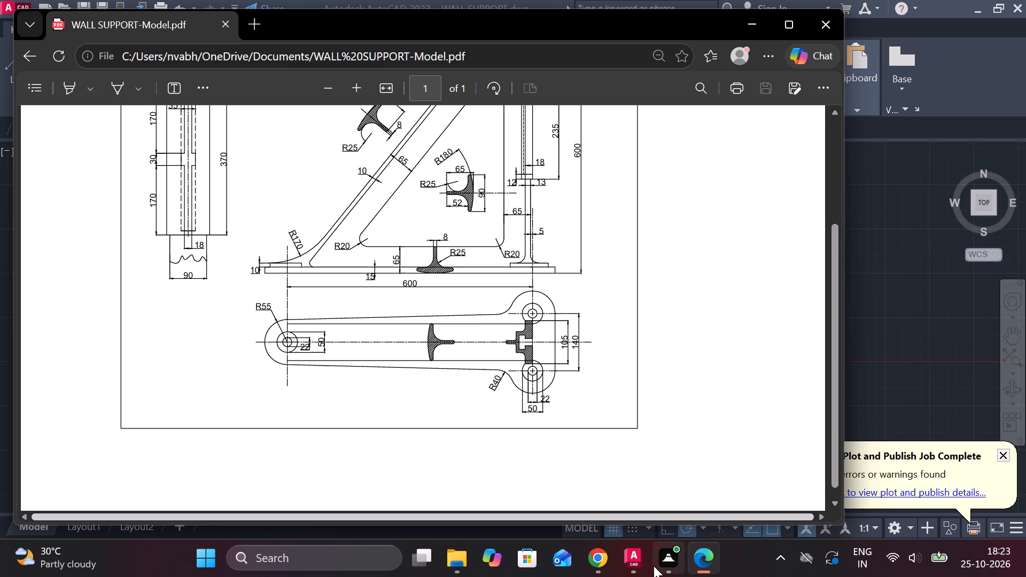